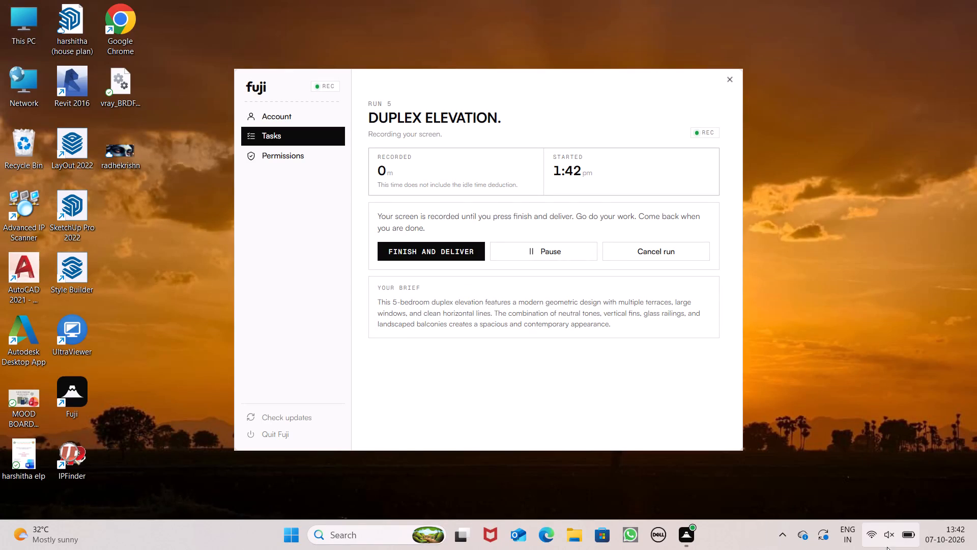
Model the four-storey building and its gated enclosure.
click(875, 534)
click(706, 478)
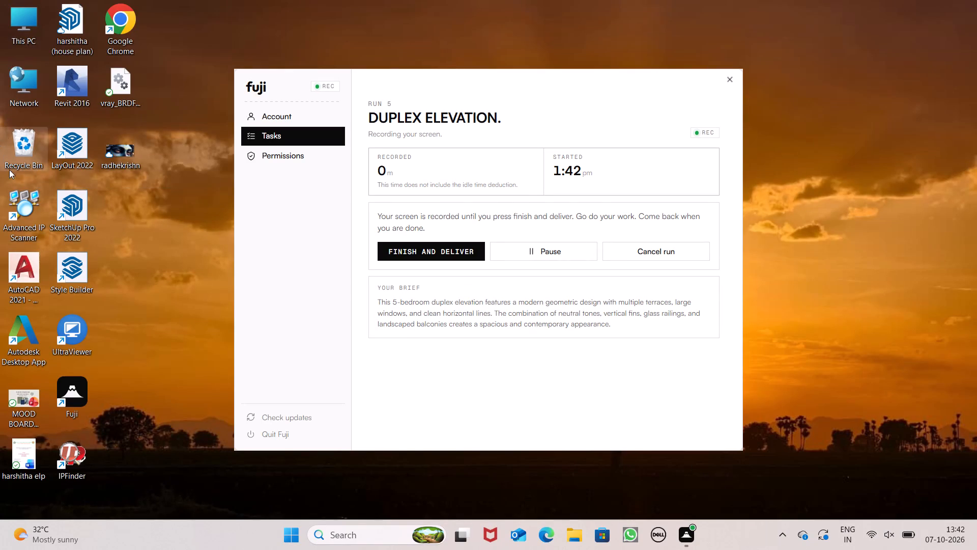
Launch SketchUp Pro 2022 from the desktop.
double_click(73, 211)
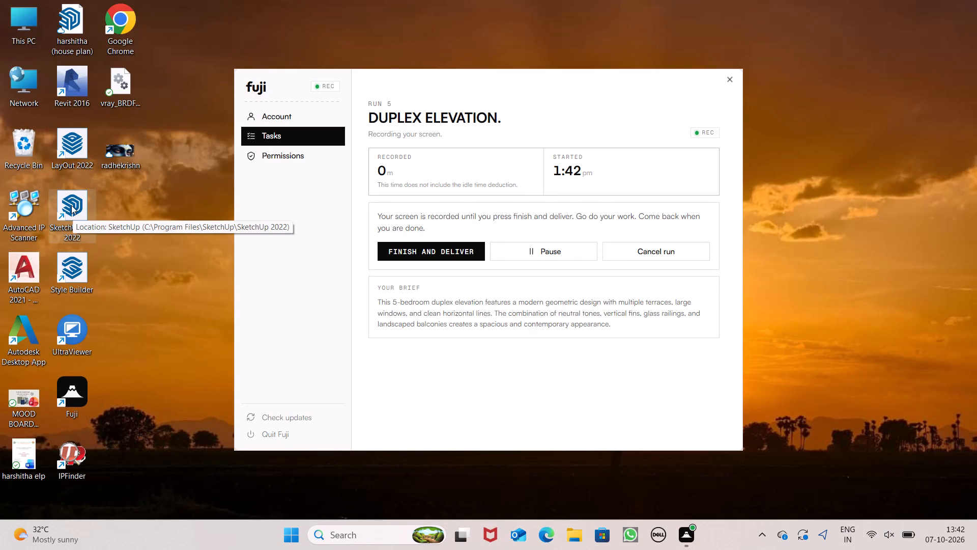
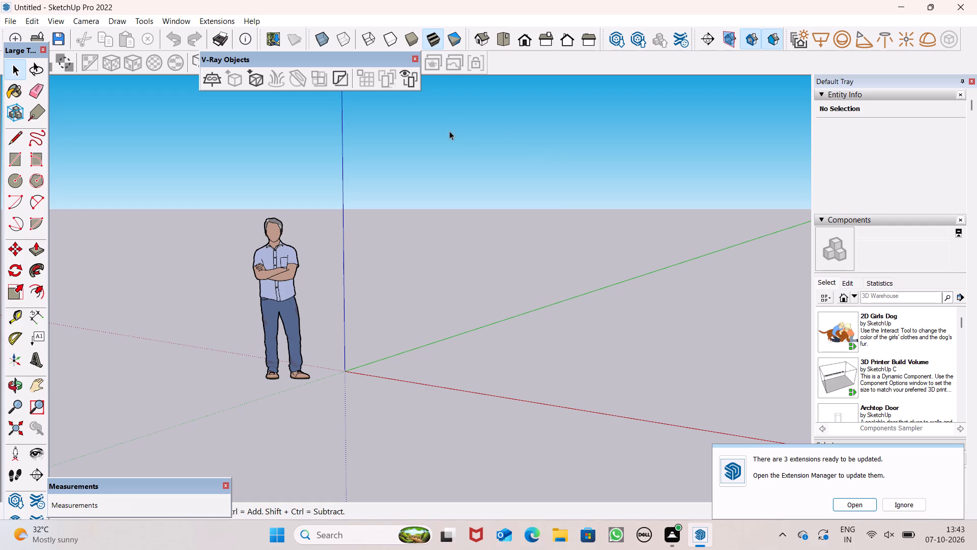
Switch the model to the standard Top view.
click(510, 43)
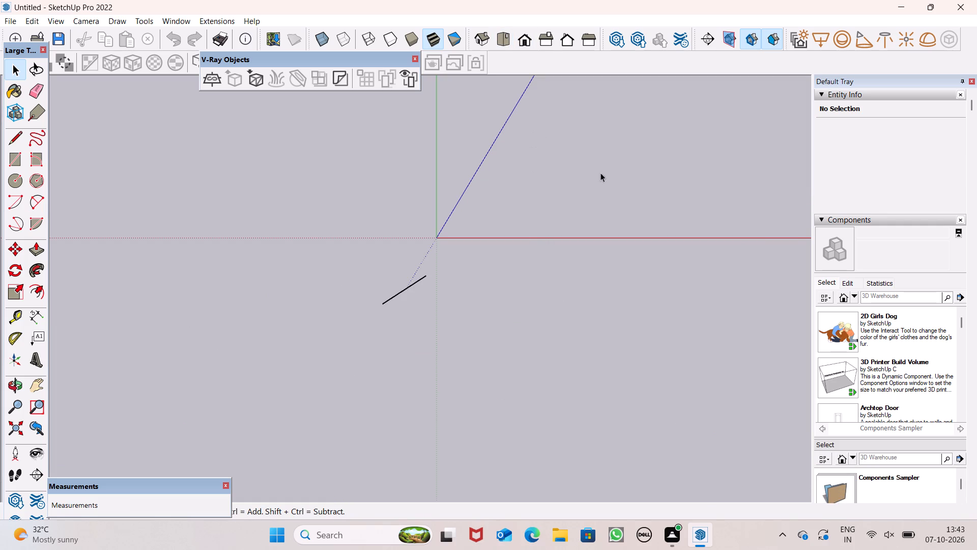
scroll(607, 179, up, 7)
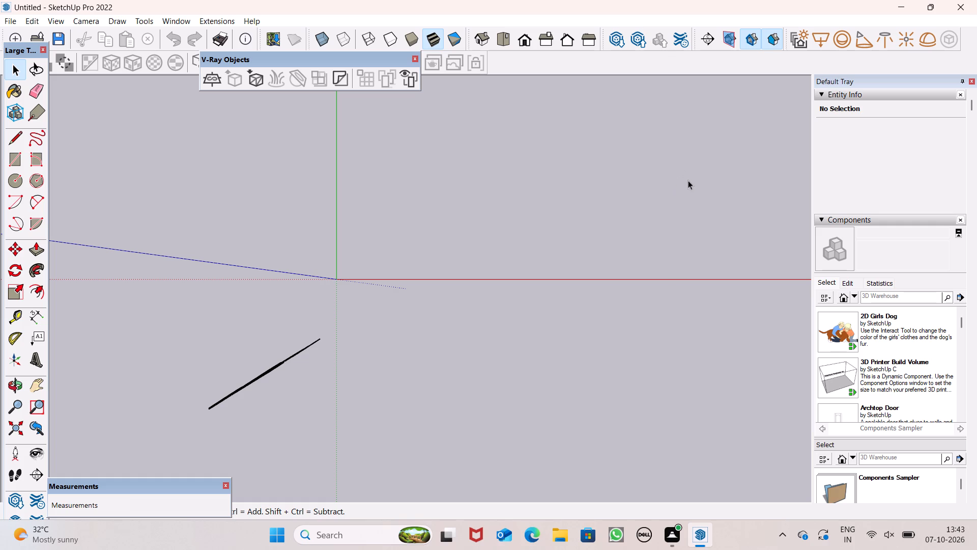
scroll(510, 138, up, 9)
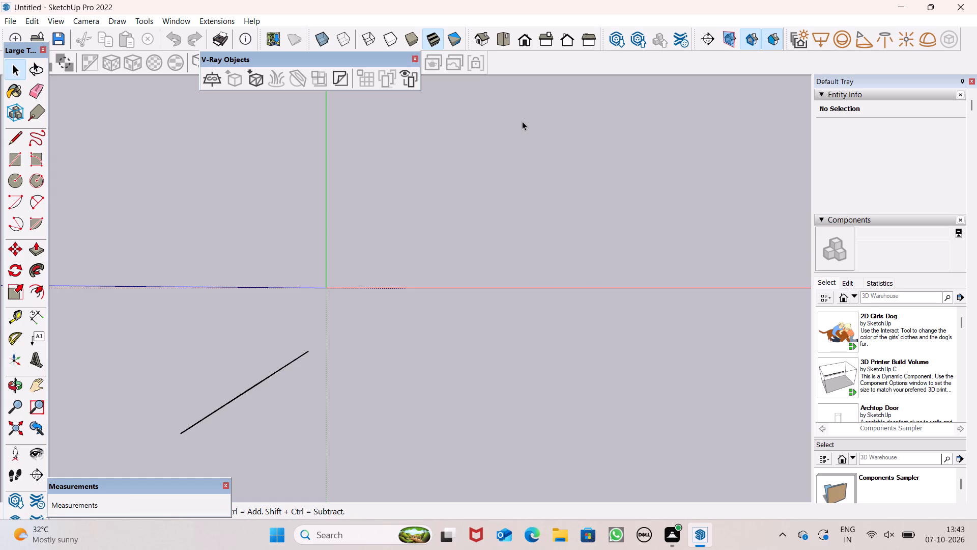
scroll(418, 117, up, 6)
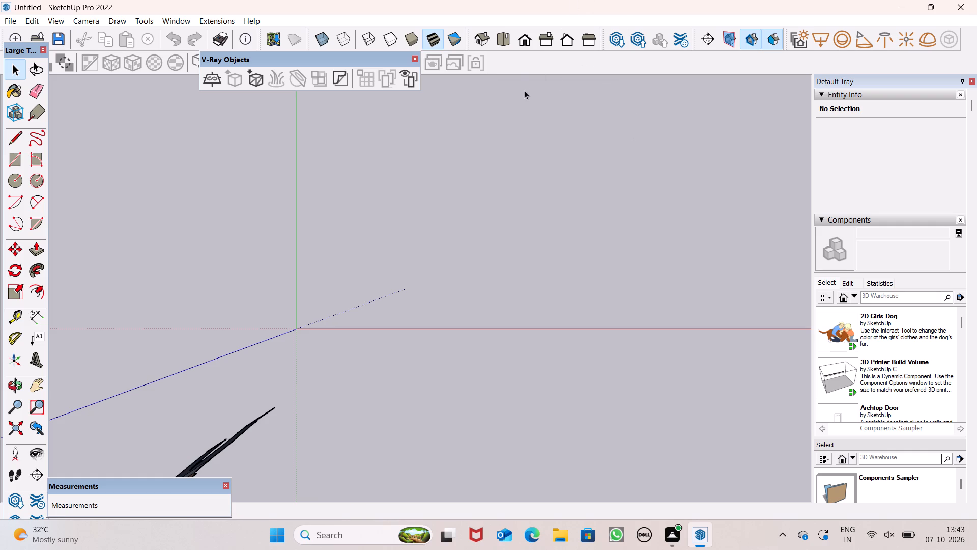
scroll(470, 210, down, 5)
scroll(470, 229, up, 1)
scroll(562, 159, up, 10)
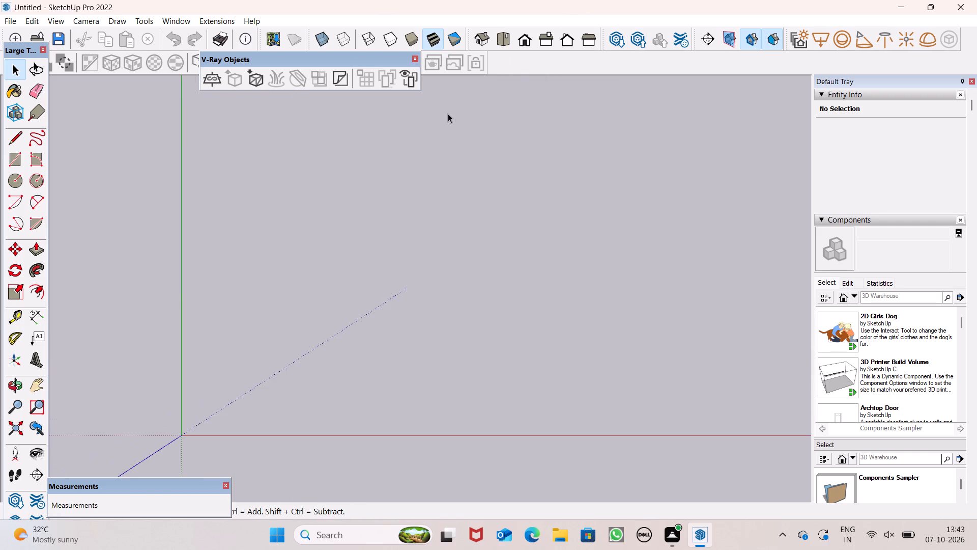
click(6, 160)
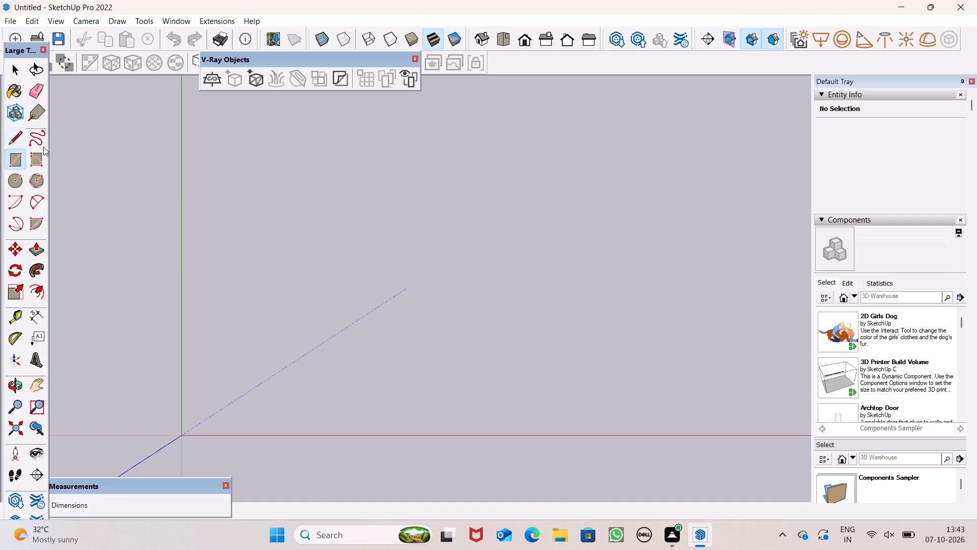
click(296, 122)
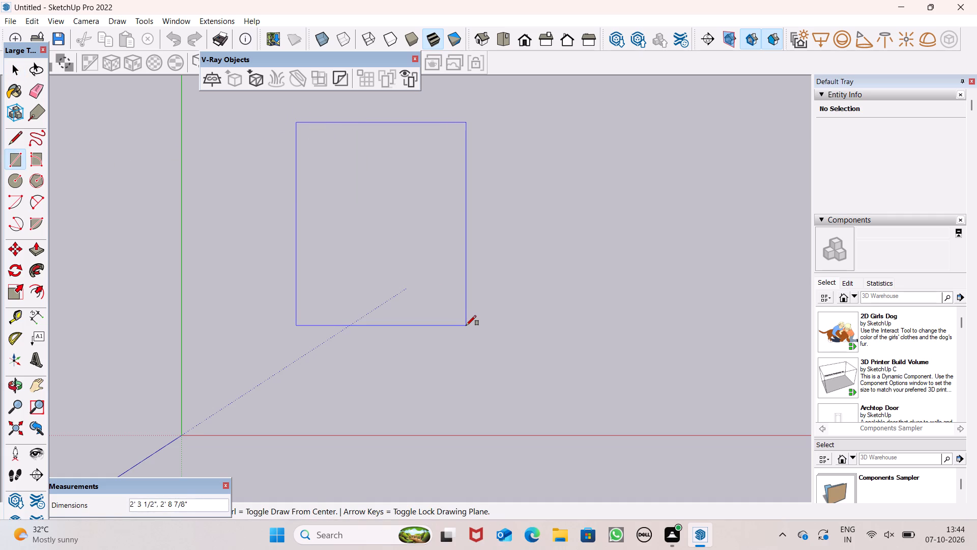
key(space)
Draw a 60' by 80' rectangle on the ground plane near the origin as the building footprint.
scroll(395, 383, down, 7)
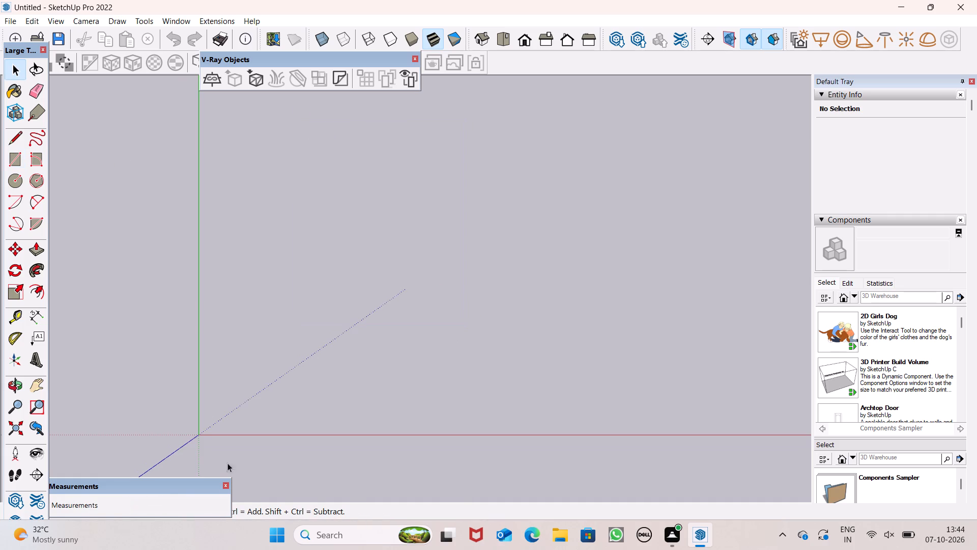
scroll(244, 389, down, 15)
scroll(285, 335, down, 20)
scroll(285, 335, down, 3)
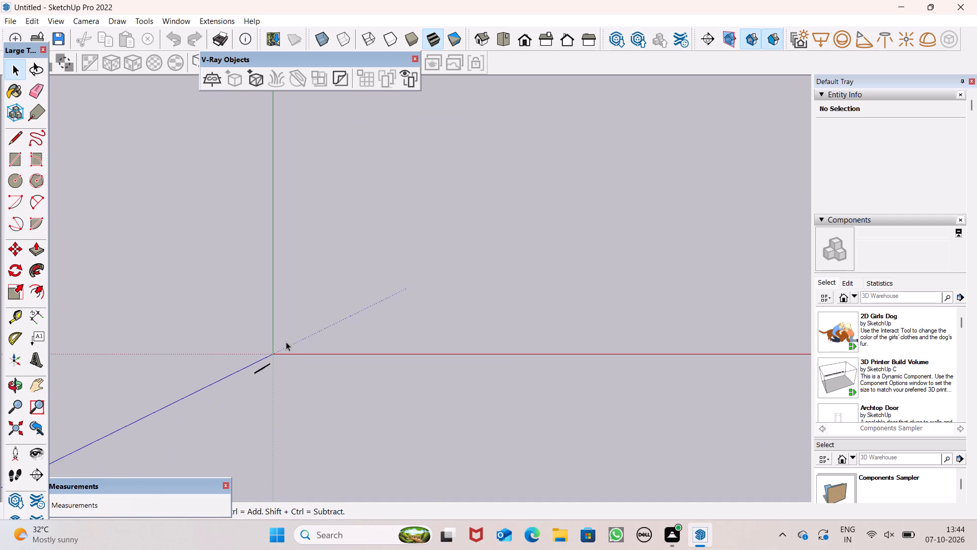
scroll(286, 342, down, 2)
scroll(498, 182, up, 6)
scroll(510, 189, down, 17)
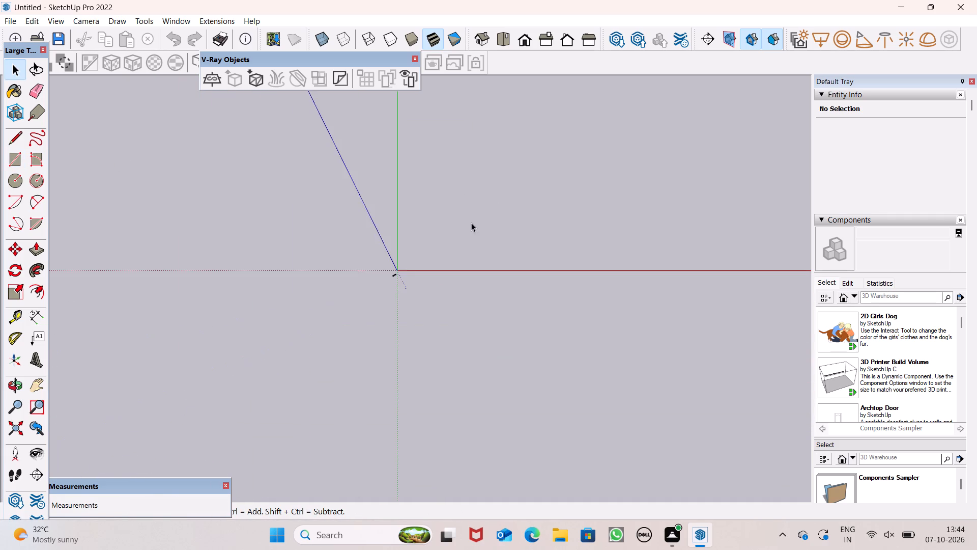
scroll(471, 225, down, 8)
scroll(586, 206, up, 6)
scroll(541, 153, up, 6)
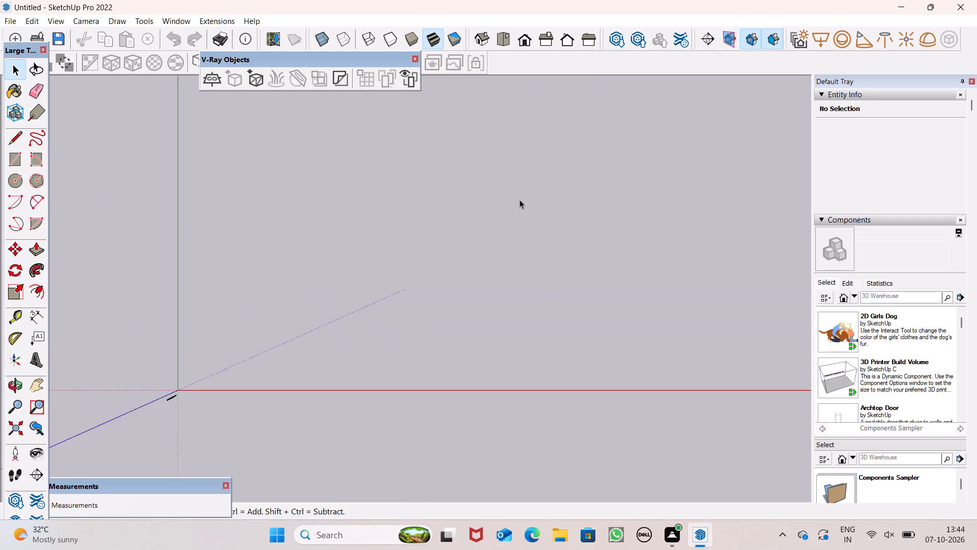
scroll(520, 200, up, 3)
click(13, 165)
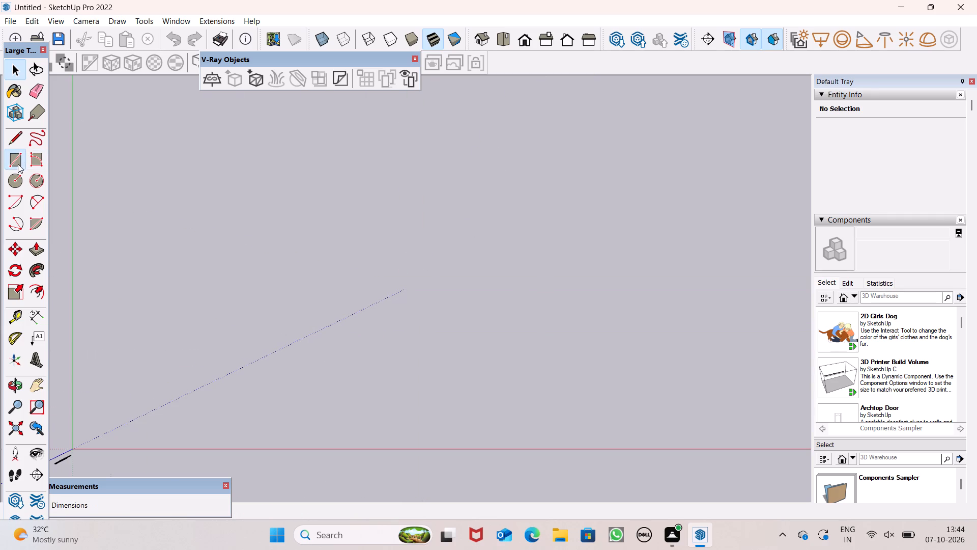
click(128, 132)
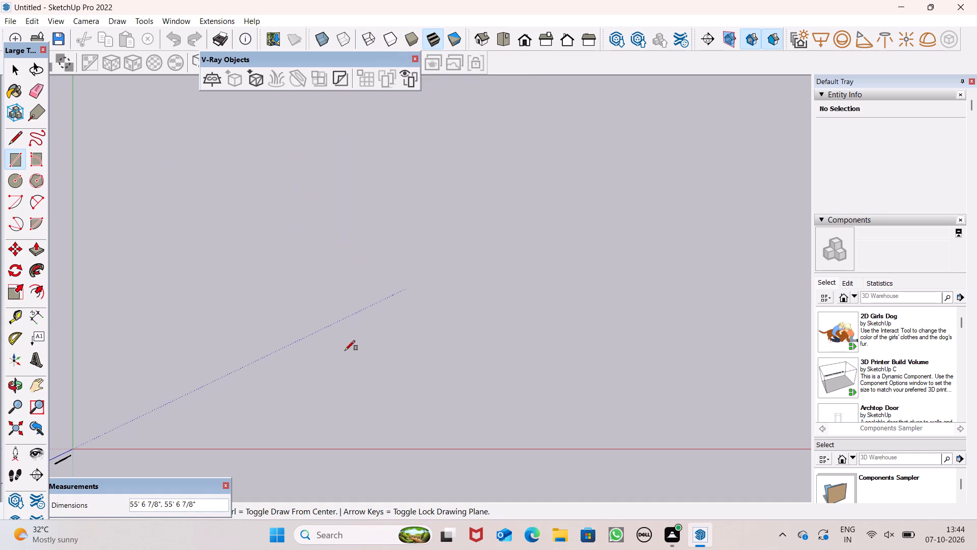
key(4)
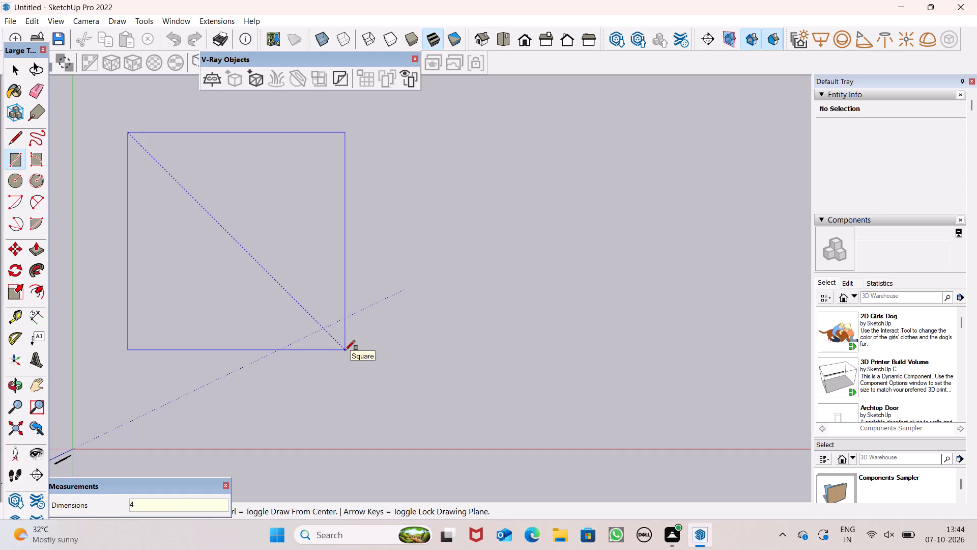
key(BackSpace)
text(60)
text(',)
text(8-)
key(BackSpace)
key(0)
key(apostrophe)
key(Return)
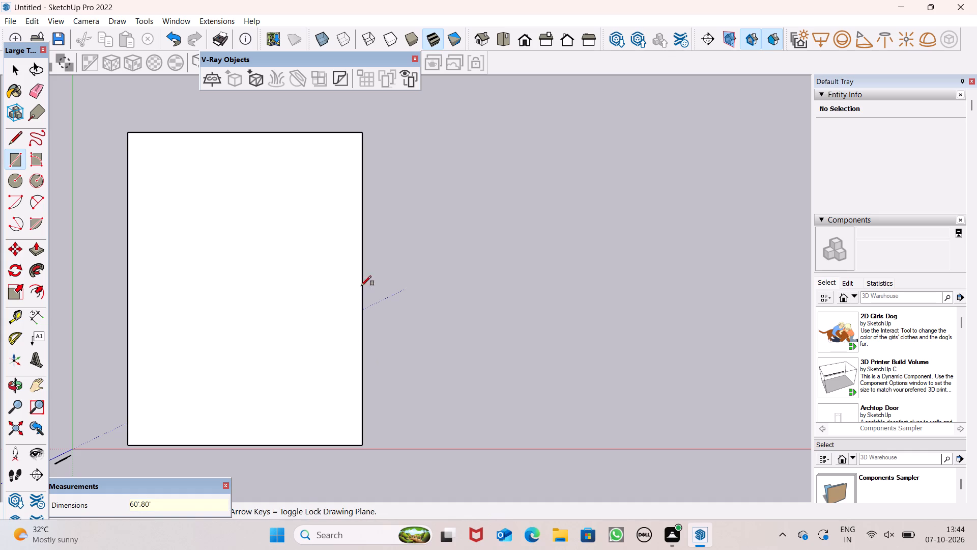
key(space)
Move the whole rectangle about 23' diagonally away from the origin, in the positive red and green directions.
scroll(342, 221, down, 3)
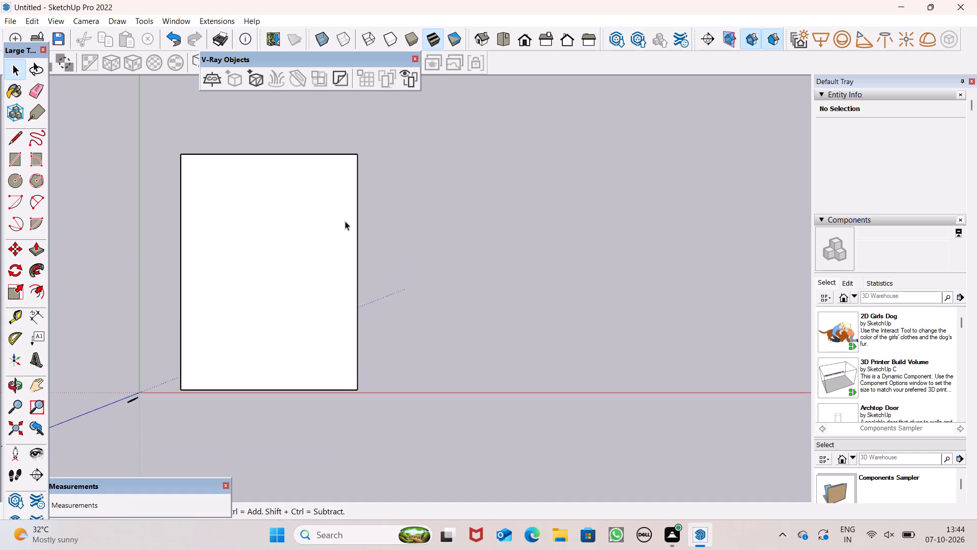
click(339, 279)
double_click(339, 278)
key(m)
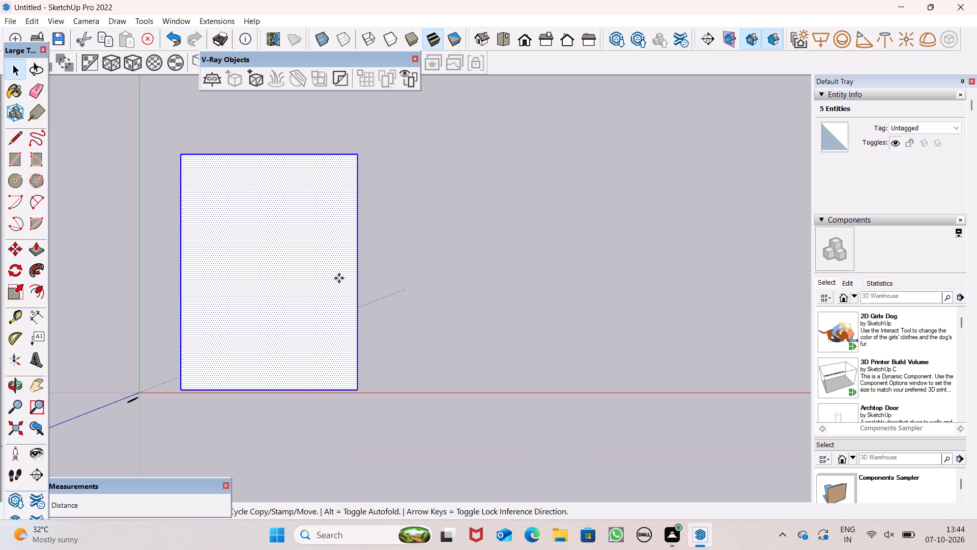
key(Return)
drag(295, 291, 341, 241)
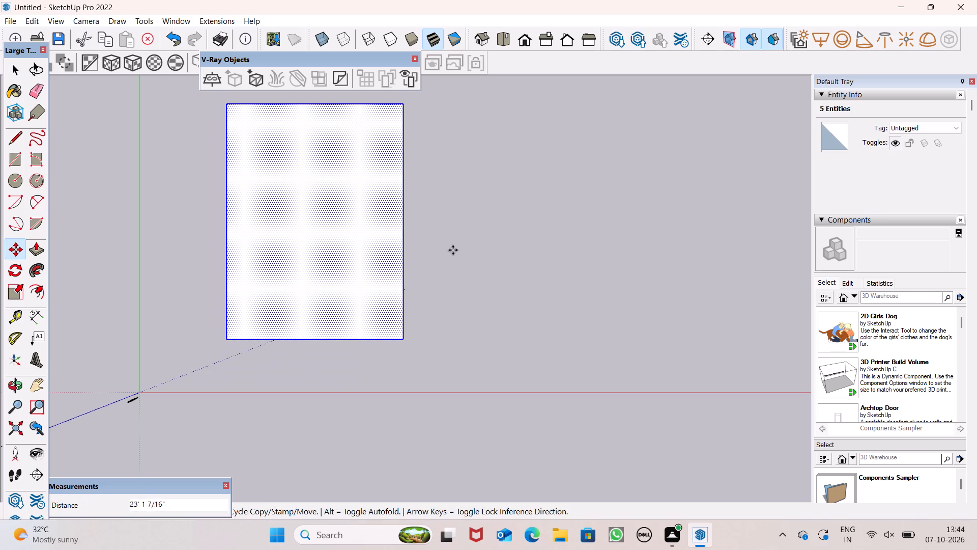
key(space)
click(483, 259)
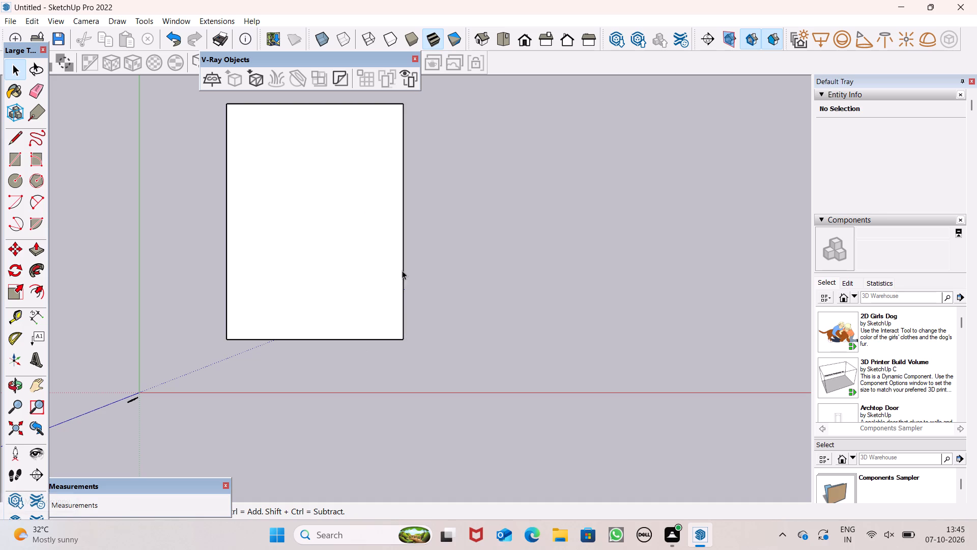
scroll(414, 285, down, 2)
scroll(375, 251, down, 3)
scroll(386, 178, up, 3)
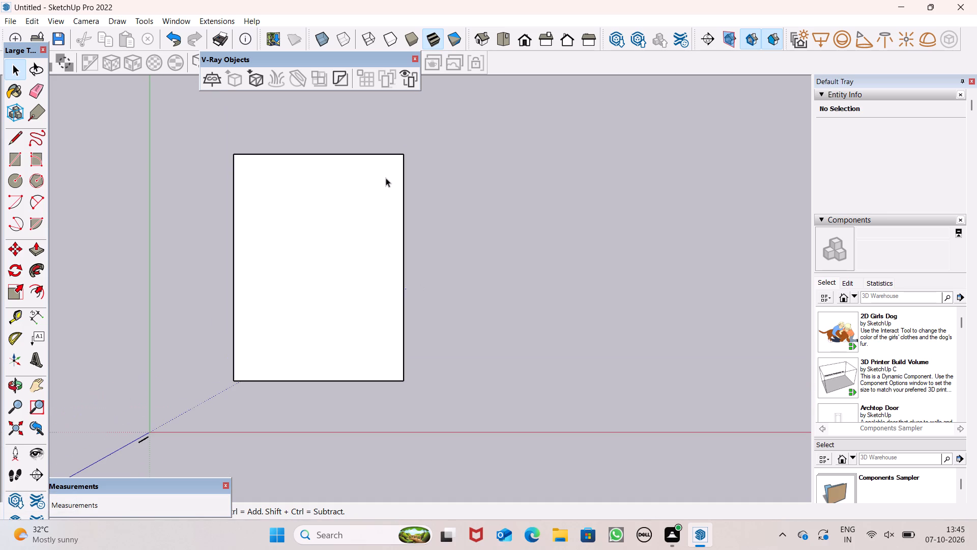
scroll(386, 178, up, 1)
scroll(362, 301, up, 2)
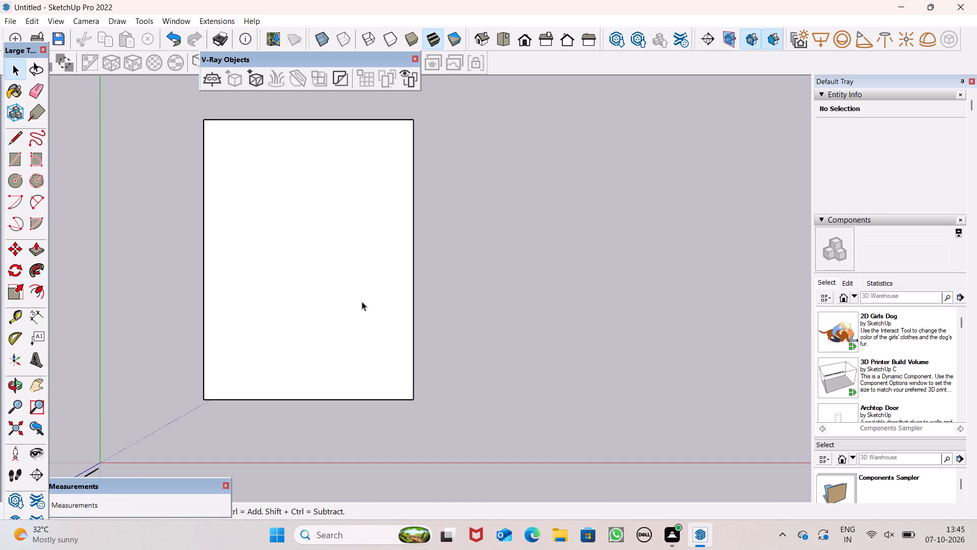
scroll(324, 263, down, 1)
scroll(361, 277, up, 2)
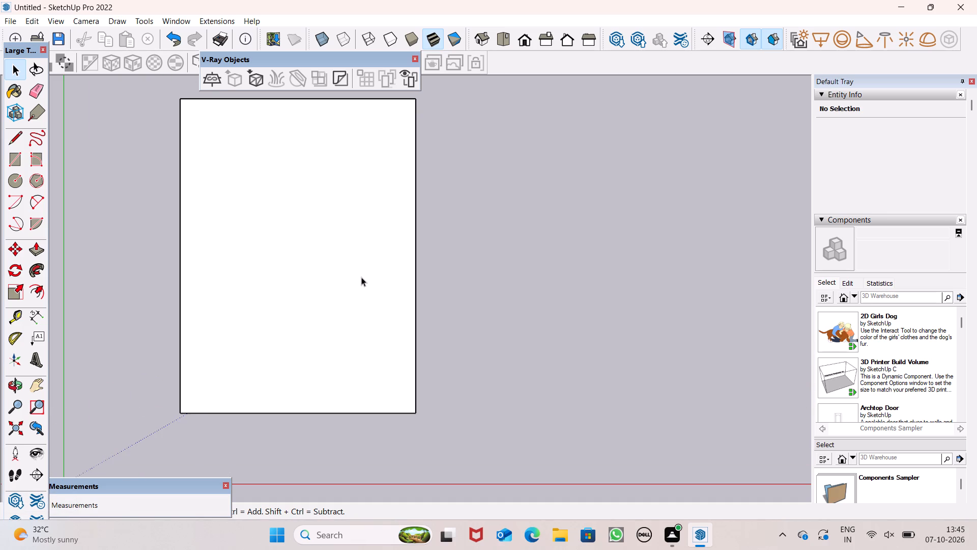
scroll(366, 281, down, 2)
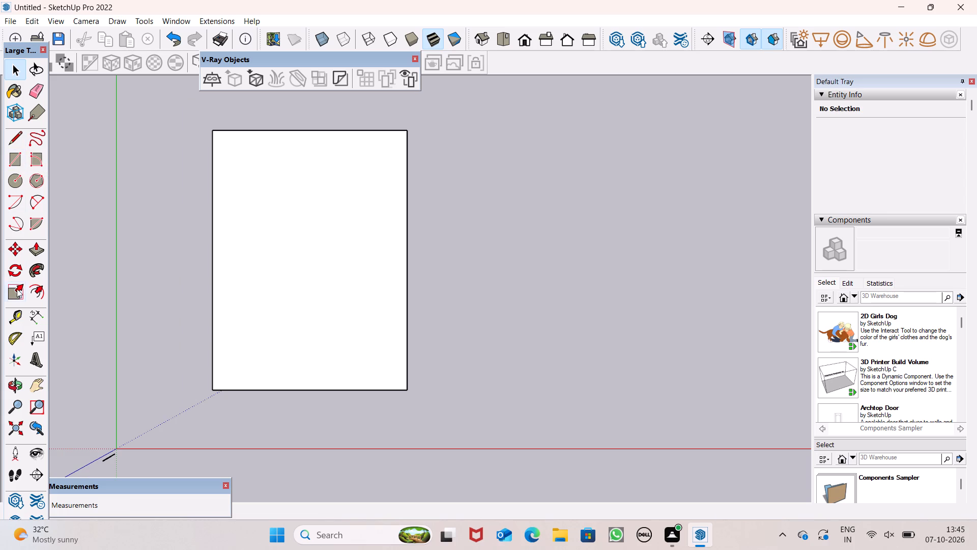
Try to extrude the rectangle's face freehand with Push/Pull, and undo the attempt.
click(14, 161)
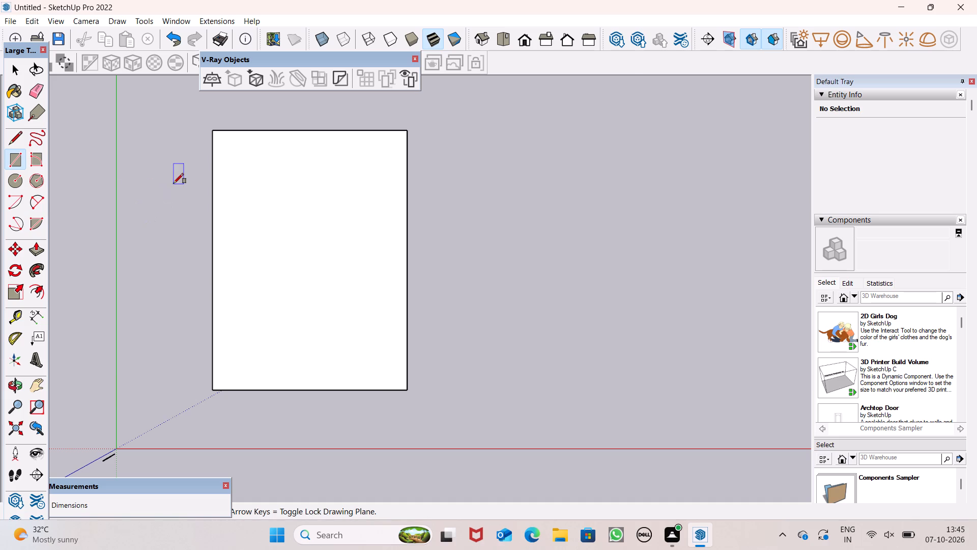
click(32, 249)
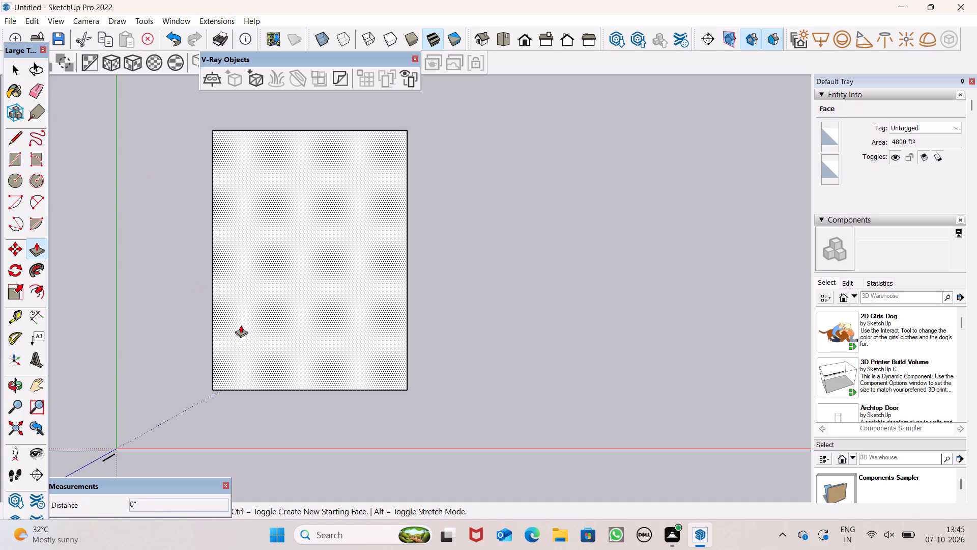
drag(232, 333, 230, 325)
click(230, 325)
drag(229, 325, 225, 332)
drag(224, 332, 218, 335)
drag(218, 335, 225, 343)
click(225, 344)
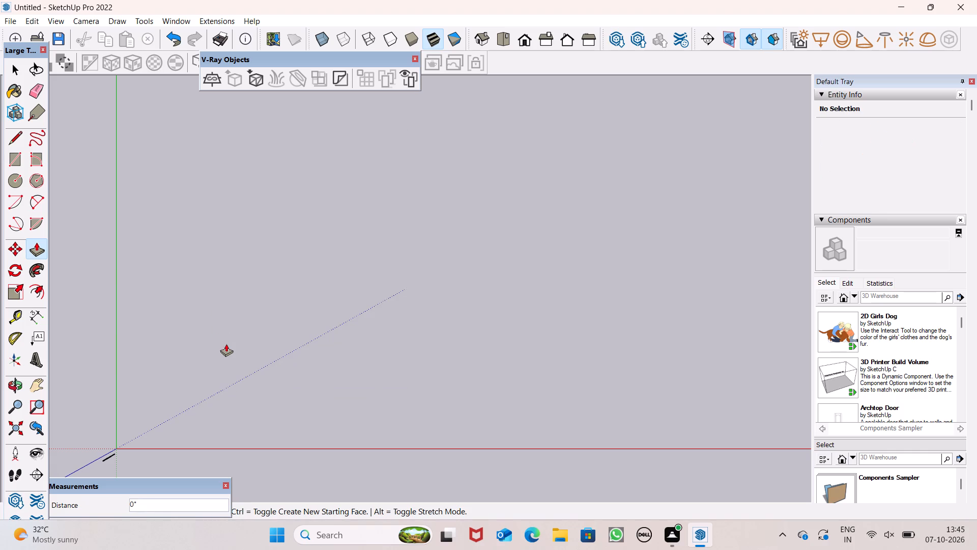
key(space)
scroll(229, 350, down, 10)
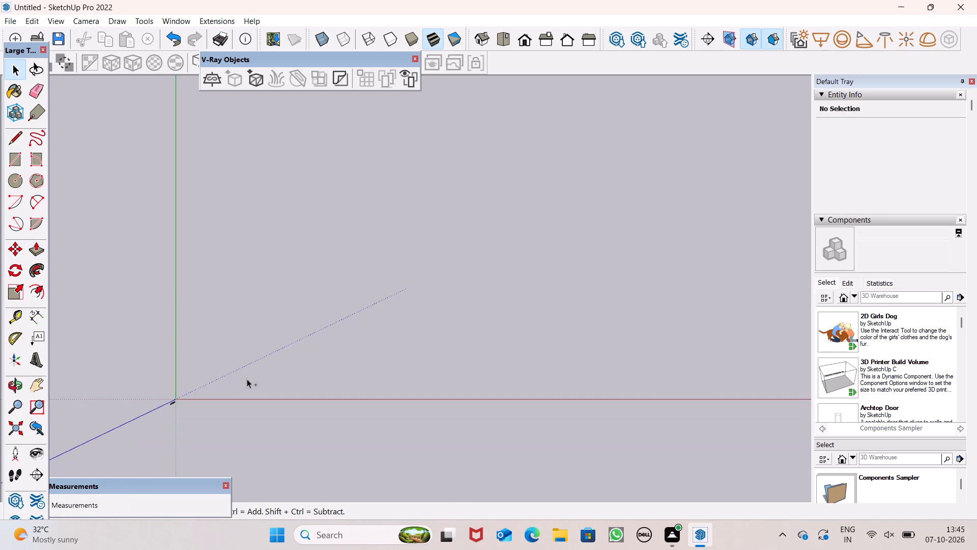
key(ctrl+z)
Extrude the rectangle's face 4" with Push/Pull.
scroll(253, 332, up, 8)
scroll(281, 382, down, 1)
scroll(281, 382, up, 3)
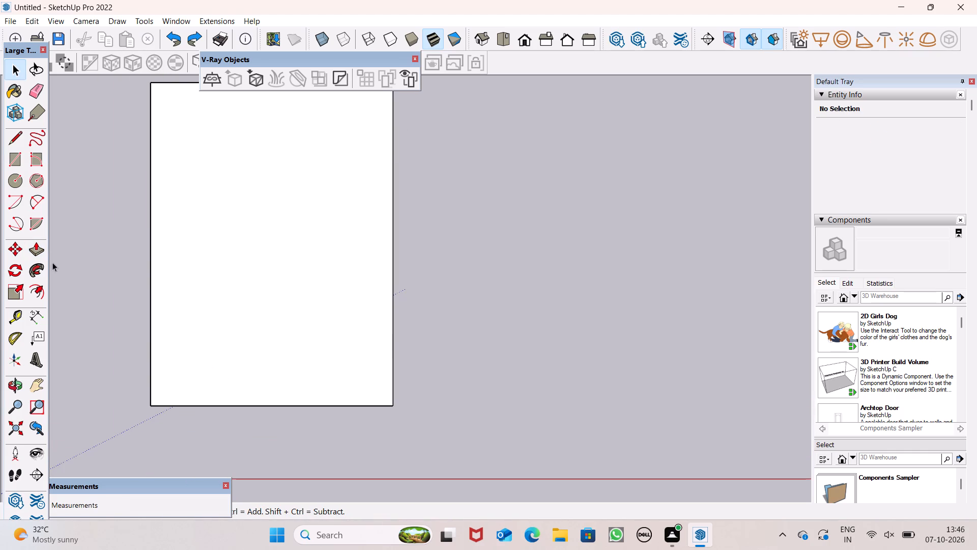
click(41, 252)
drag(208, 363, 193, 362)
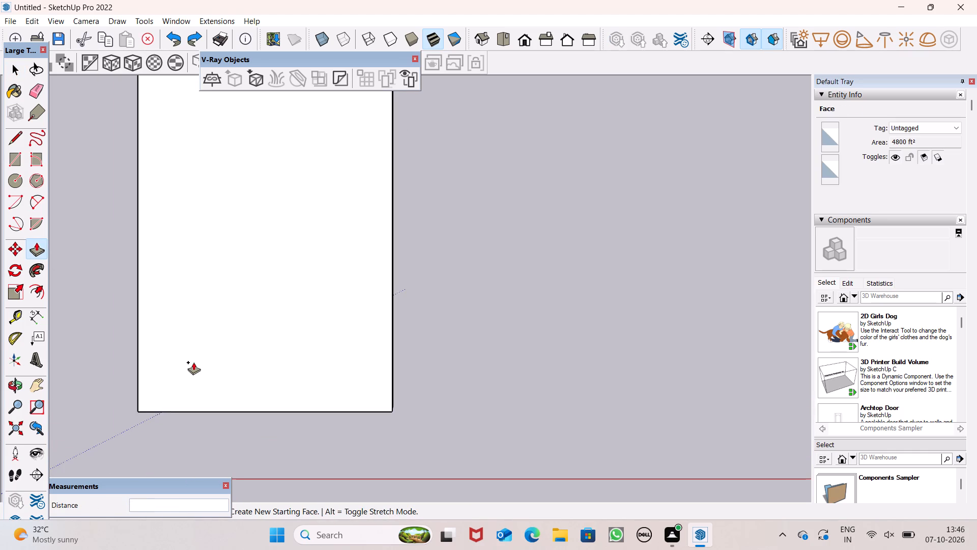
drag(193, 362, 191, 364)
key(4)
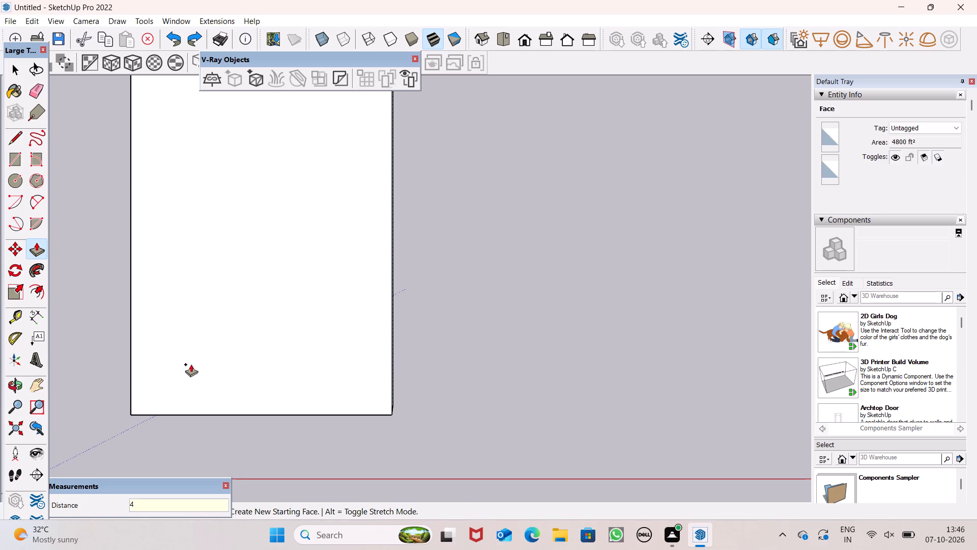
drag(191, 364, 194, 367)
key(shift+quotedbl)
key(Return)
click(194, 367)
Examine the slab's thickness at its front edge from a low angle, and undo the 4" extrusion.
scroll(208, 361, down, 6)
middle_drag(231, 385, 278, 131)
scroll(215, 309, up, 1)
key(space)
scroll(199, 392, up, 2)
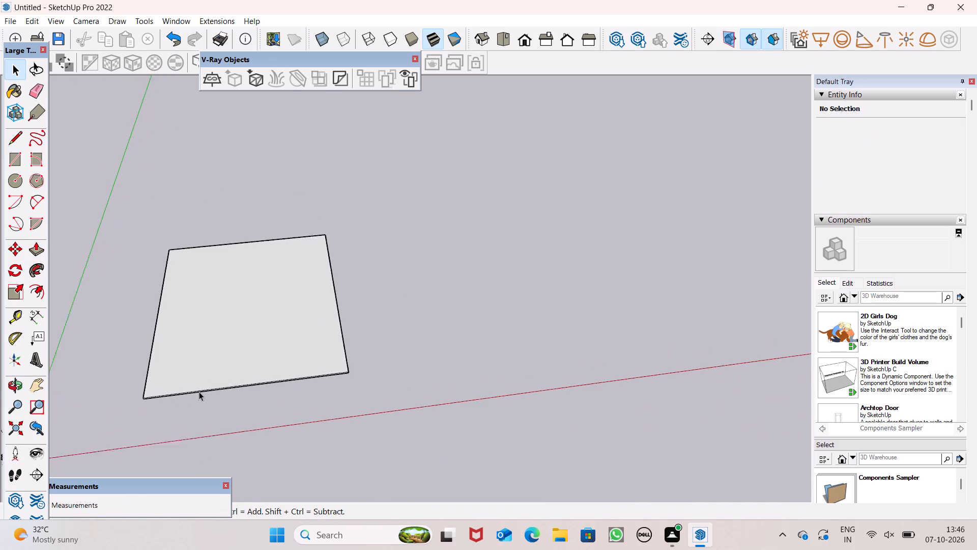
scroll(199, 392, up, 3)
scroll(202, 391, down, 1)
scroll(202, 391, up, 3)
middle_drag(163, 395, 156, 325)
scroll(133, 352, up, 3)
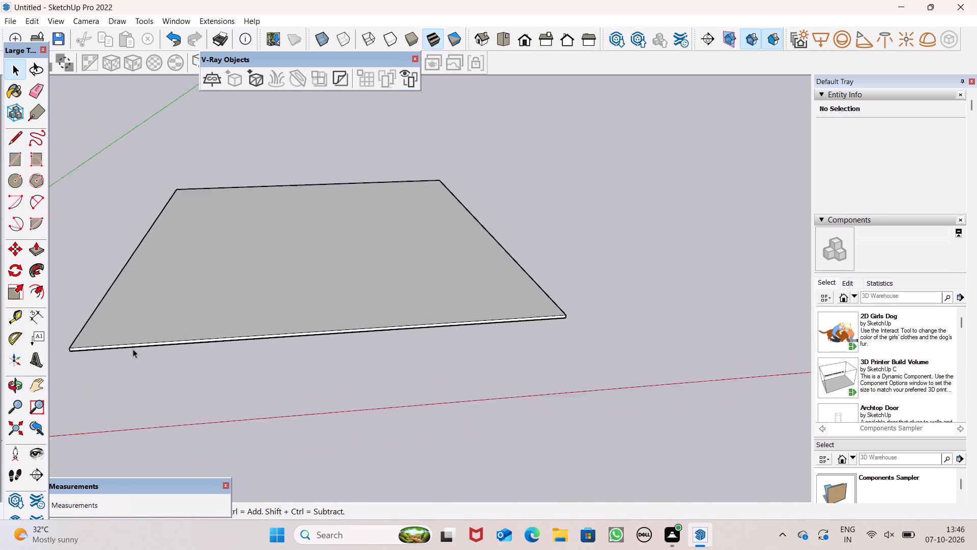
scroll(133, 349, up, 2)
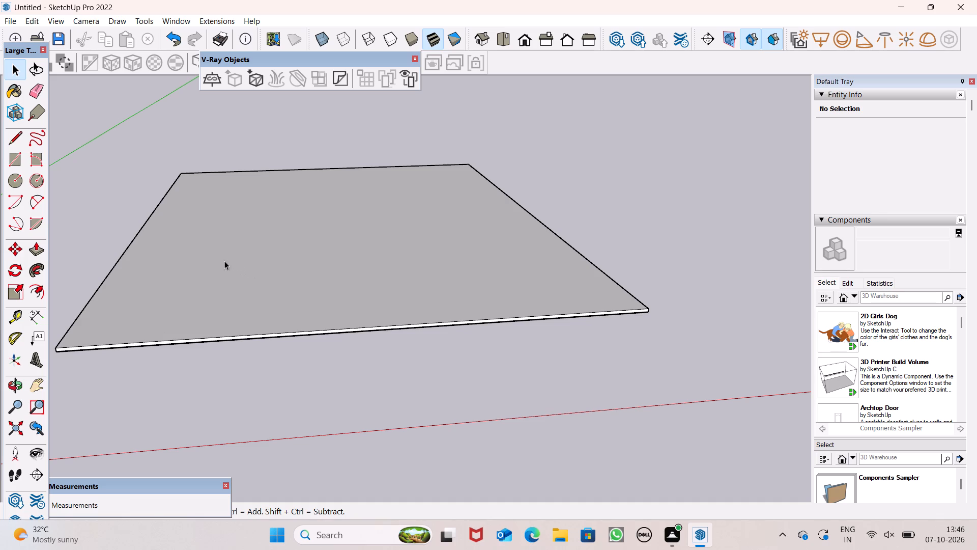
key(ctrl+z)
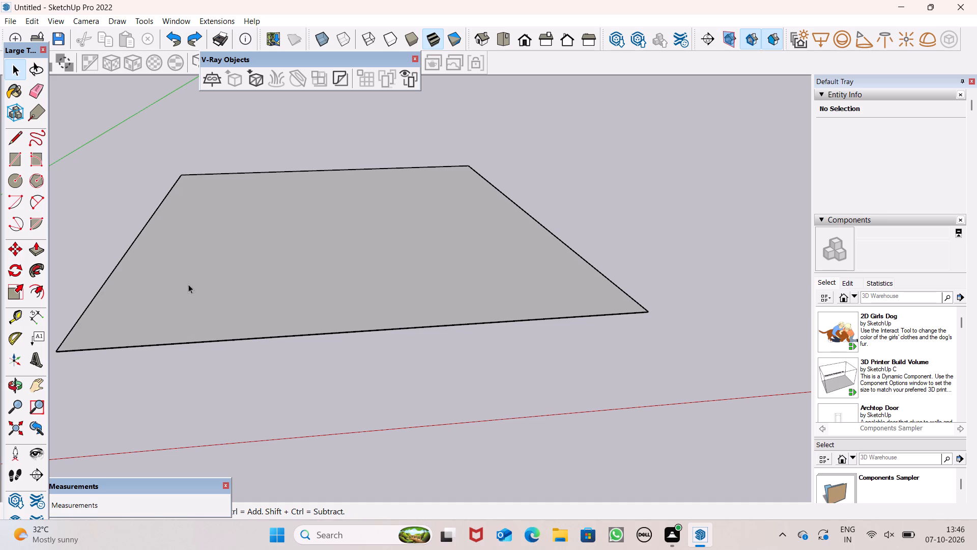
Extrude the 60' by 80' footprint face upward 1' with Push/Pull to form the base slab.
click(40, 249)
drag(103, 305, 97, 289)
click(97, 289)
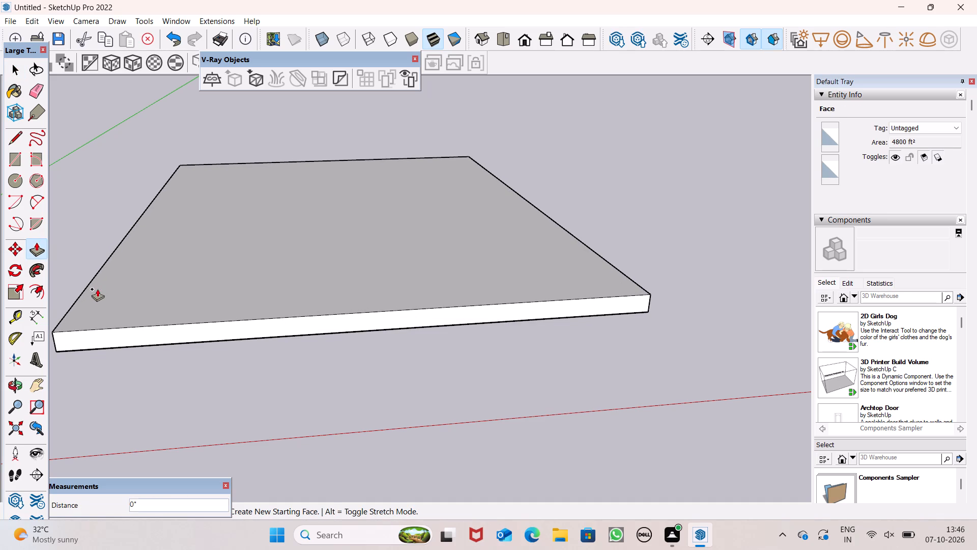
text(1')
key(Return)
click(99, 287)
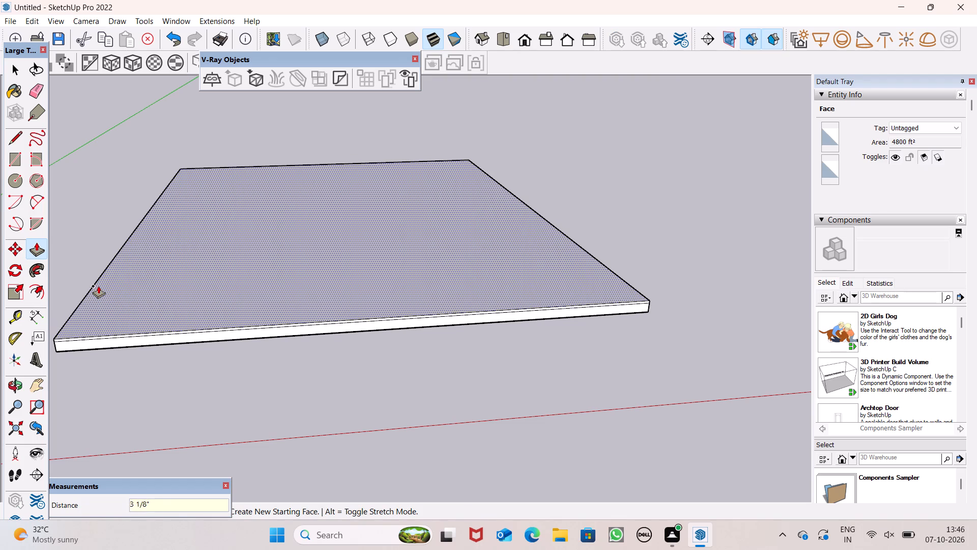
key(space)
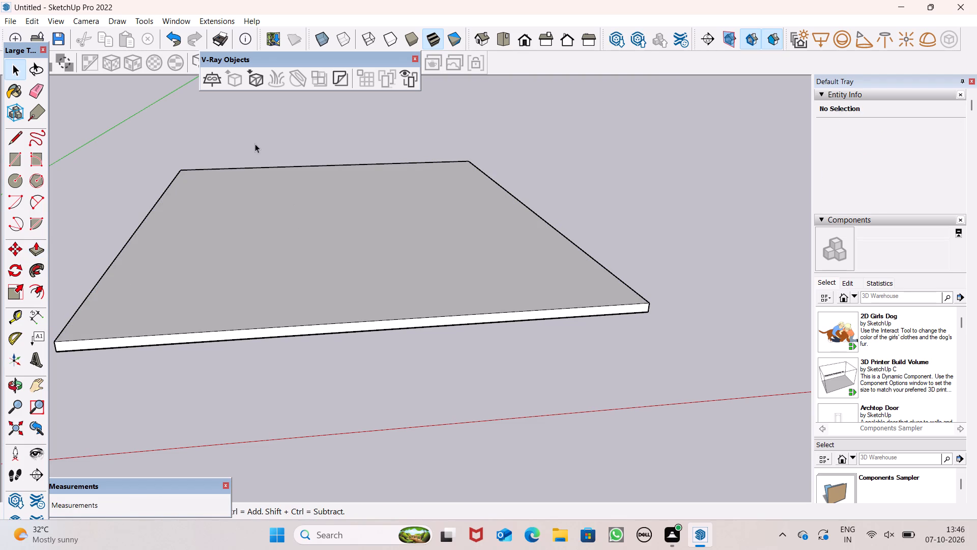
click(575, 364)
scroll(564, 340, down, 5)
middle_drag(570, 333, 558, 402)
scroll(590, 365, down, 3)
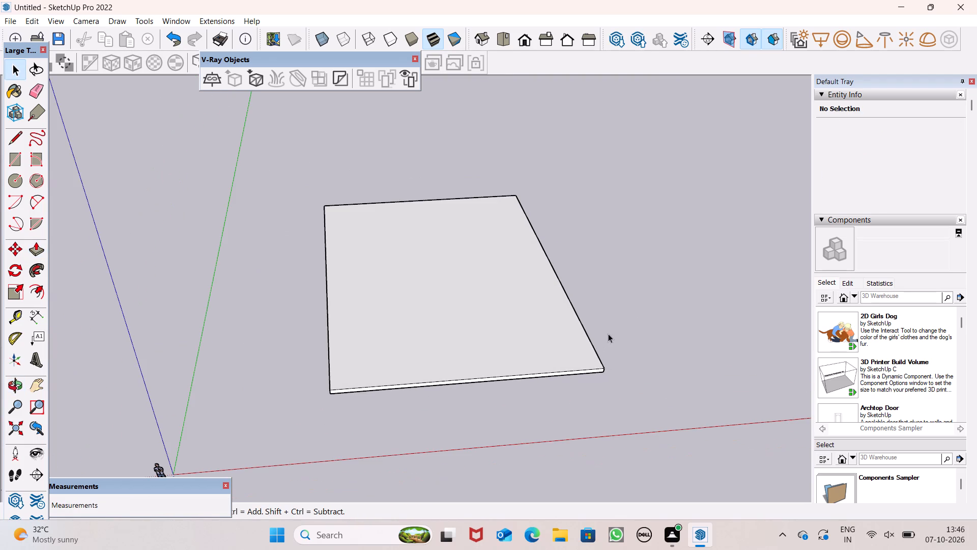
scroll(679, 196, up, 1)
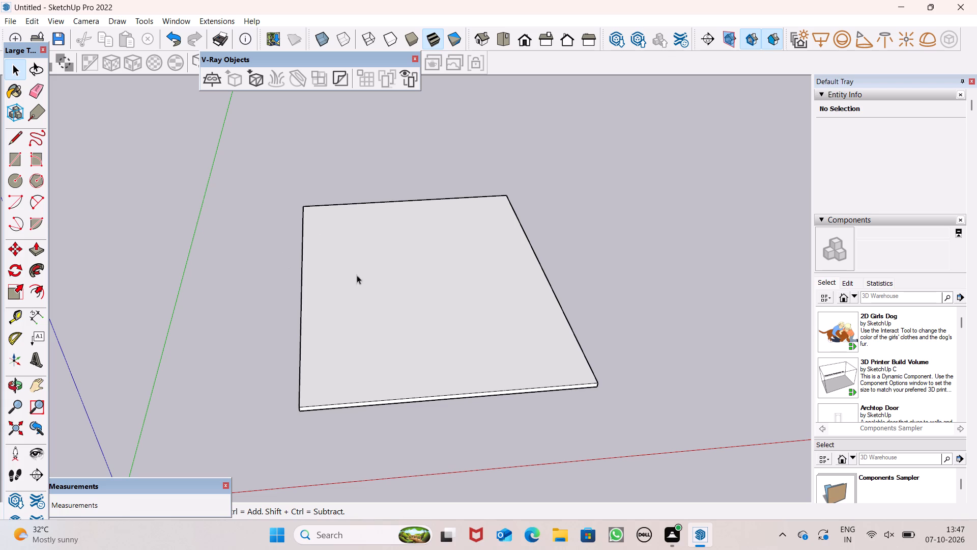
Switch to the Fuji window.
click(675, 529)
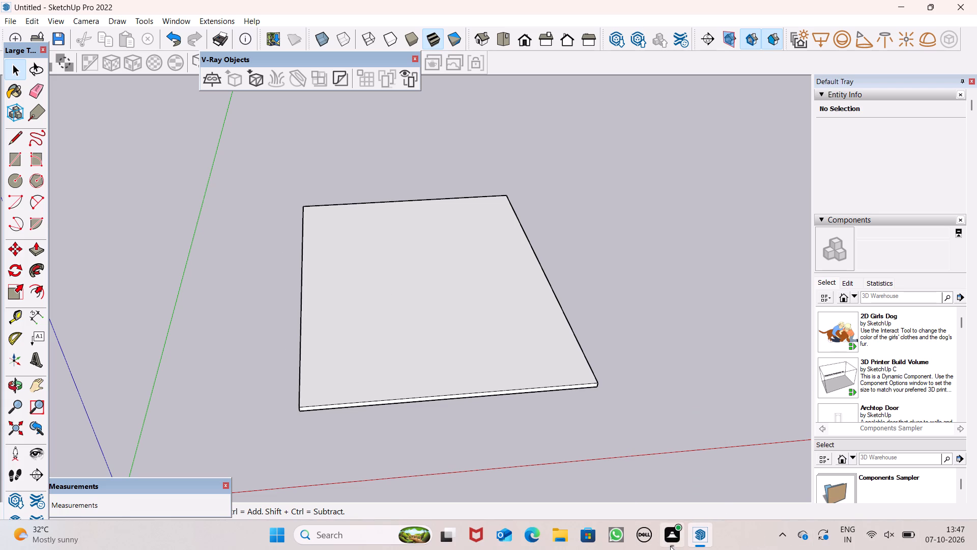
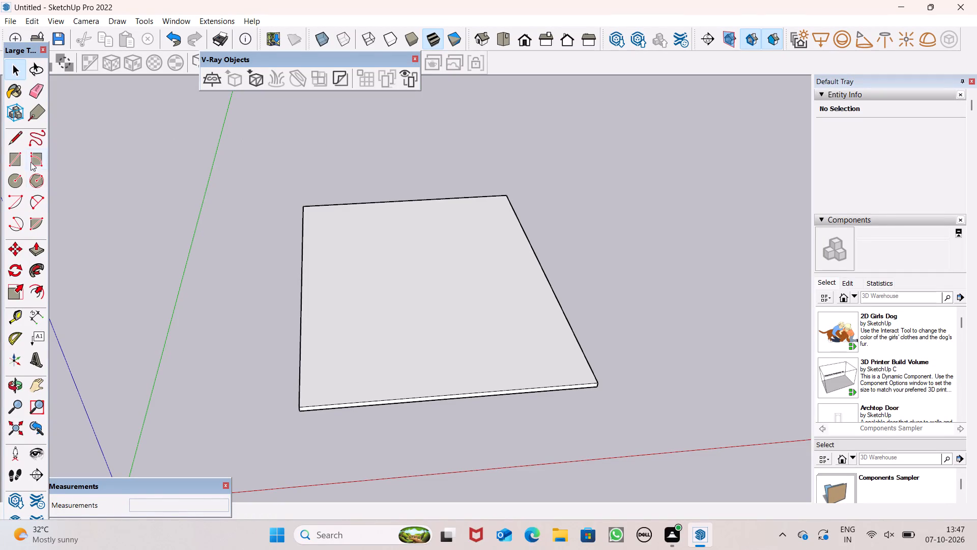
Offset the outline of the slab's top face 9" inward.
click(41, 292)
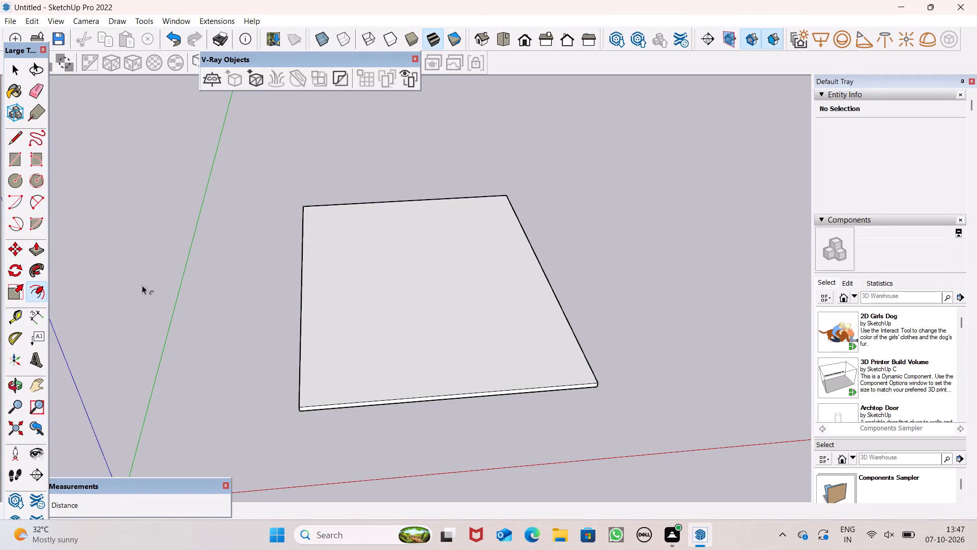
click(316, 208)
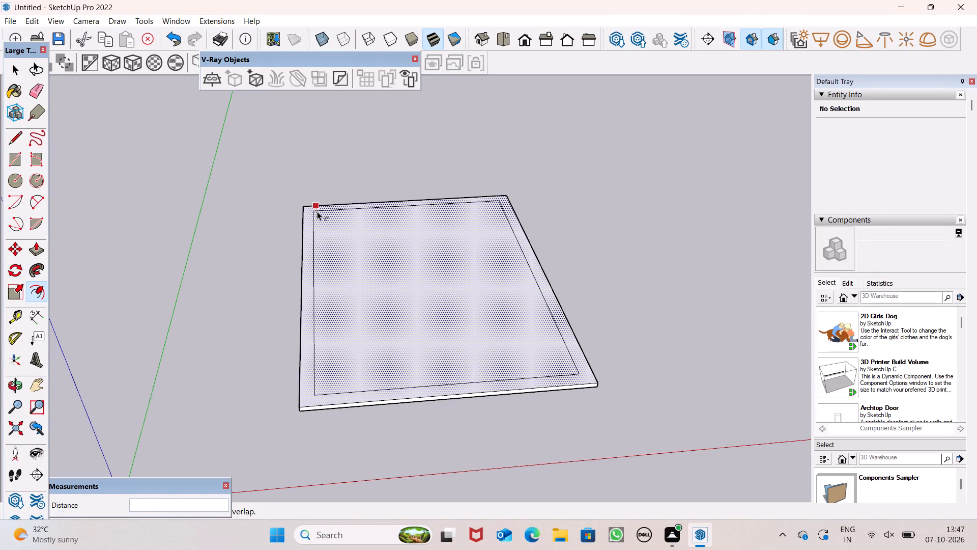
text(9")
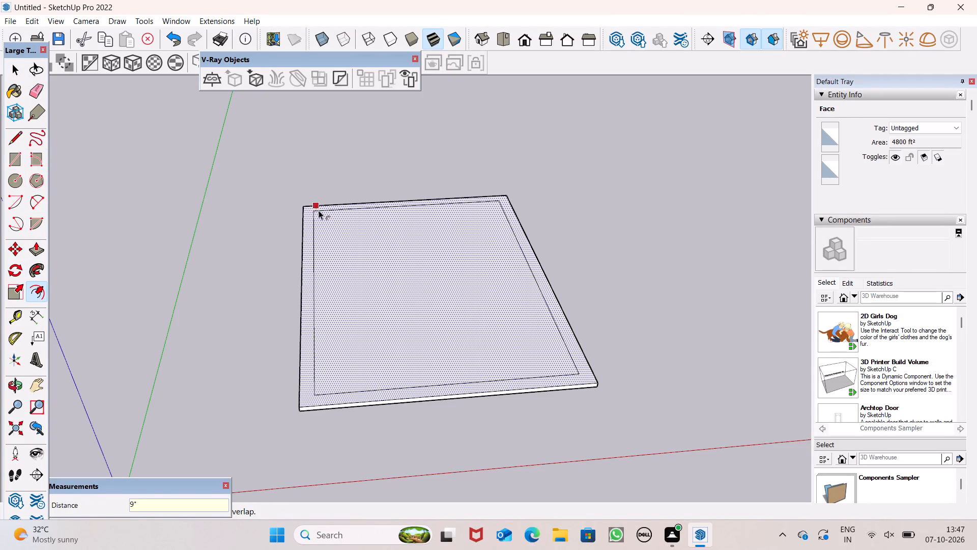
key(Return)
key(space)
Place a guide line along the front edge of the inner offset outline with the Tape Measure tool.
scroll(558, 329, up, 1)
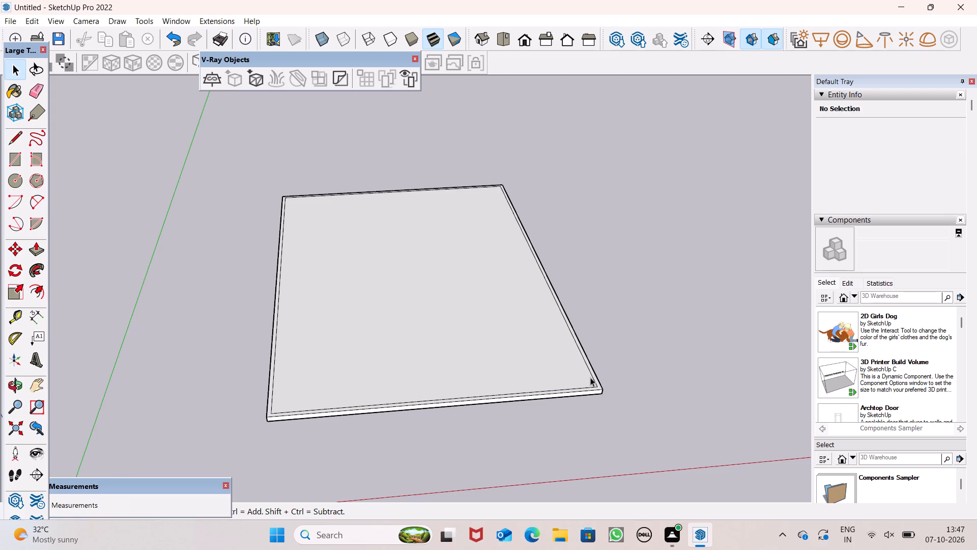
middle_drag(590, 377, 568, 397)
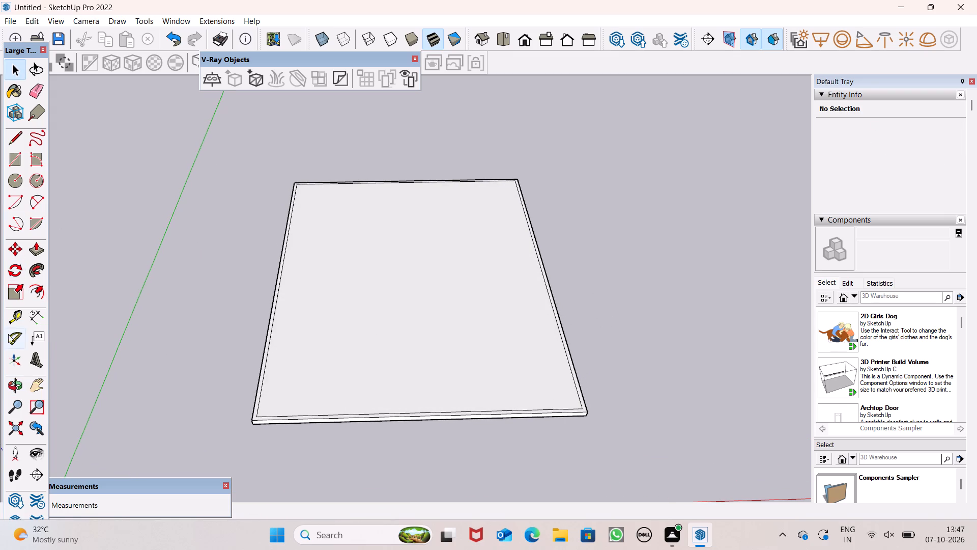
click(13, 318)
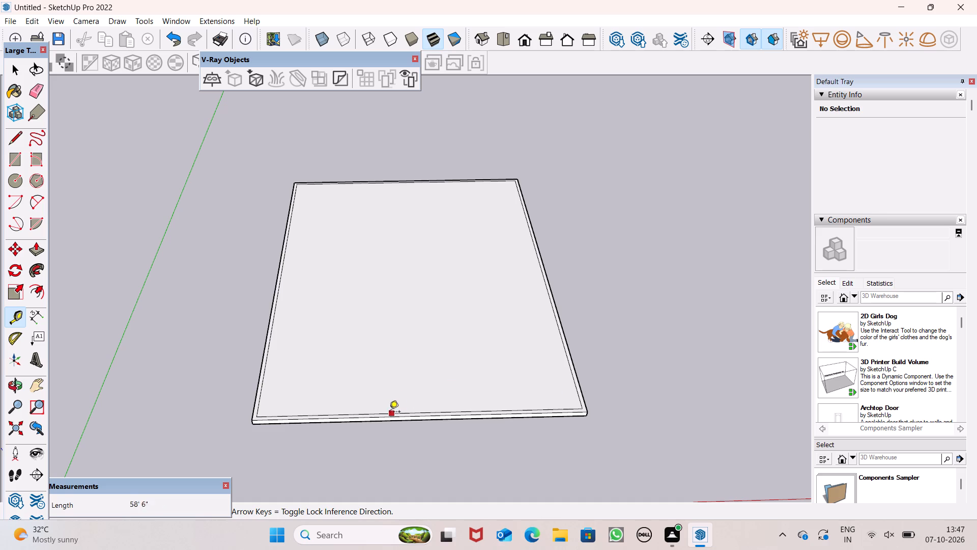
scroll(348, 417, up, 7)
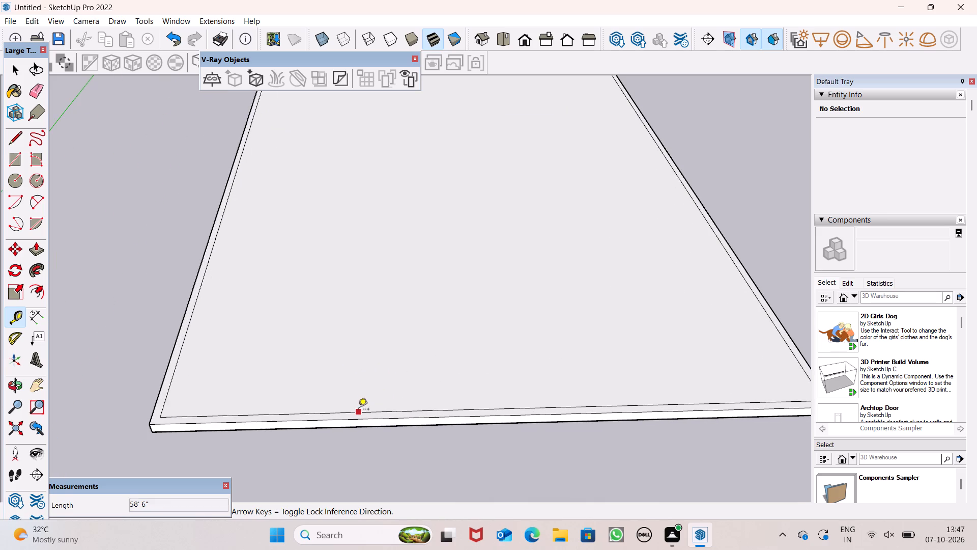
click(358, 411)
drag(358, 411, 358, 405)
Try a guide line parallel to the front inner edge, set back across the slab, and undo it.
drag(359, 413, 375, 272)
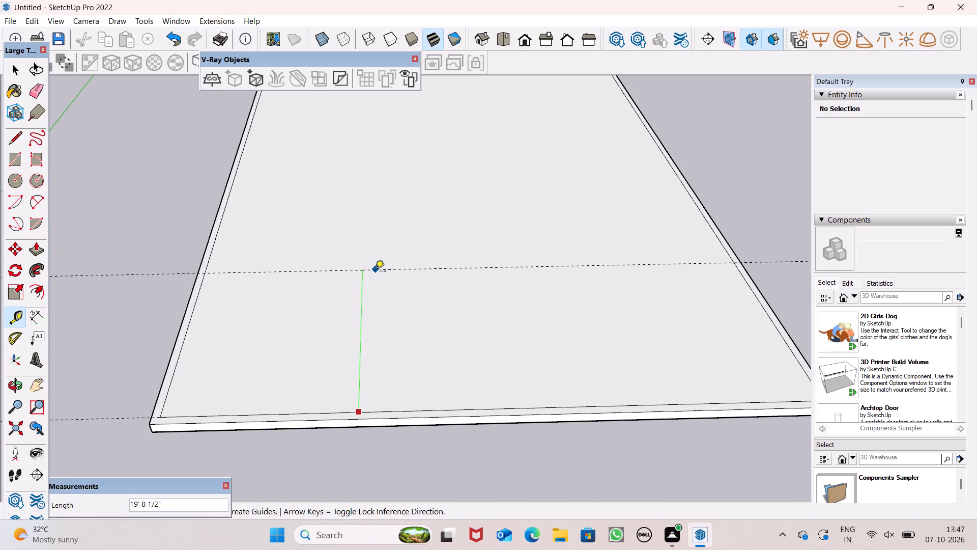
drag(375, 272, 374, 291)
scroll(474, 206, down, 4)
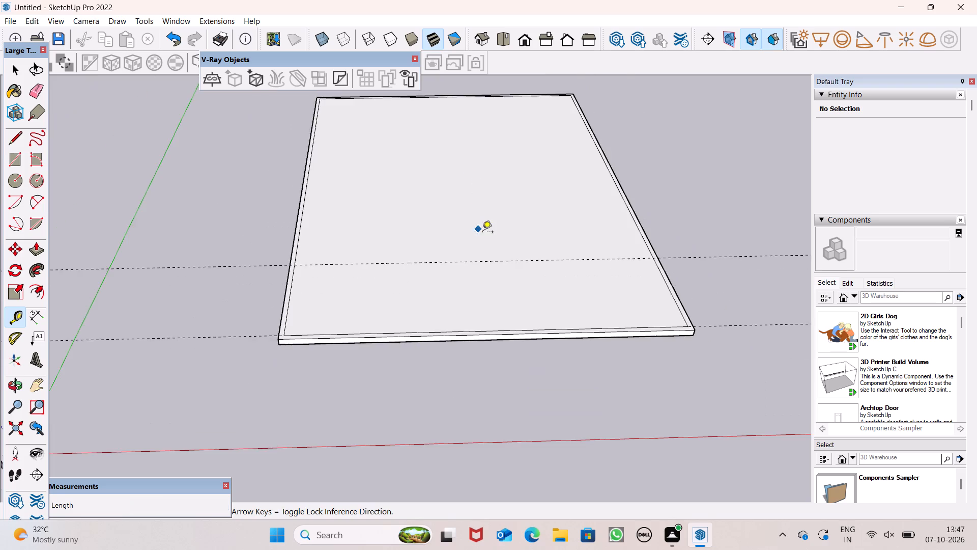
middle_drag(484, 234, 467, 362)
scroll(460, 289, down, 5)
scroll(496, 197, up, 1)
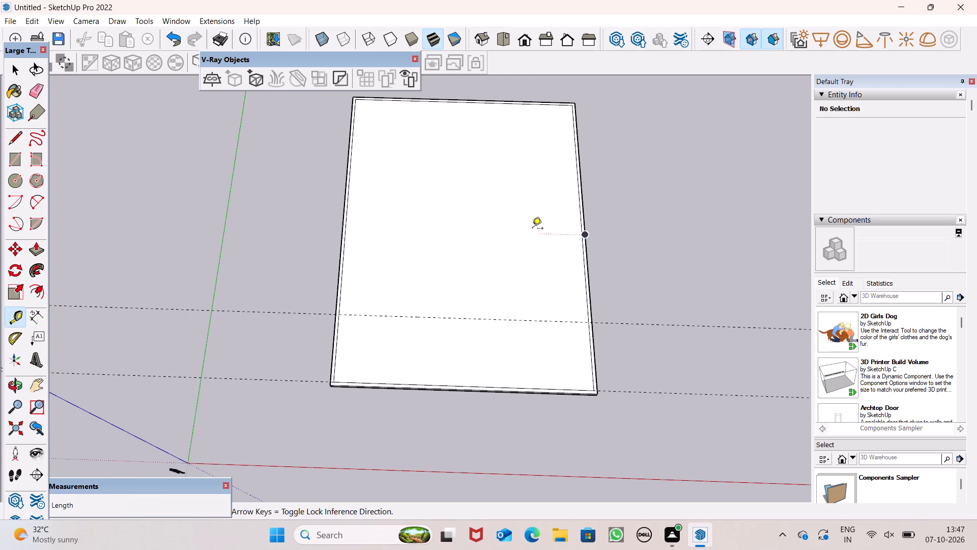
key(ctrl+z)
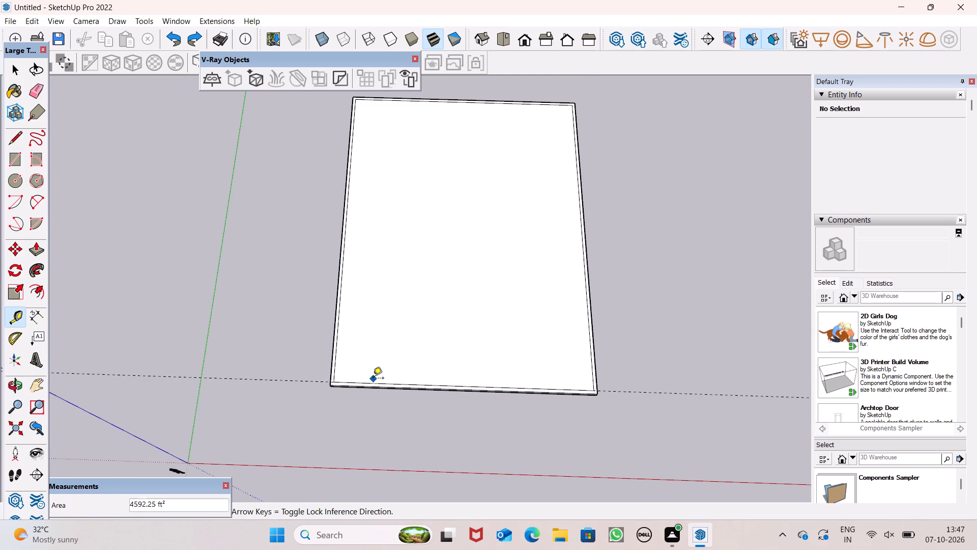
Place a guide line parallel to the front inner edge, about 17' 6" behind it.
scroll(373, 378, up, 2)
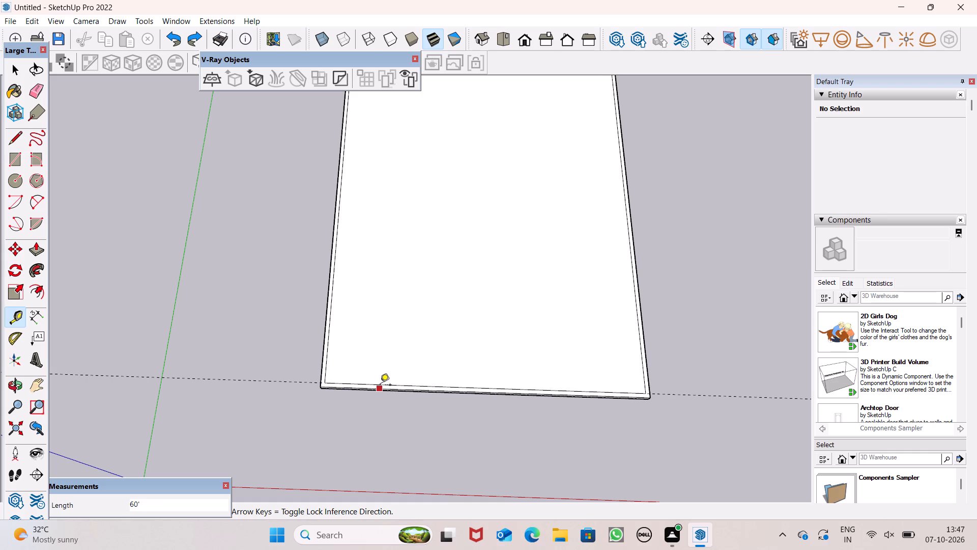
double_click(377, 386)
drag(380, 383, 404, 287)
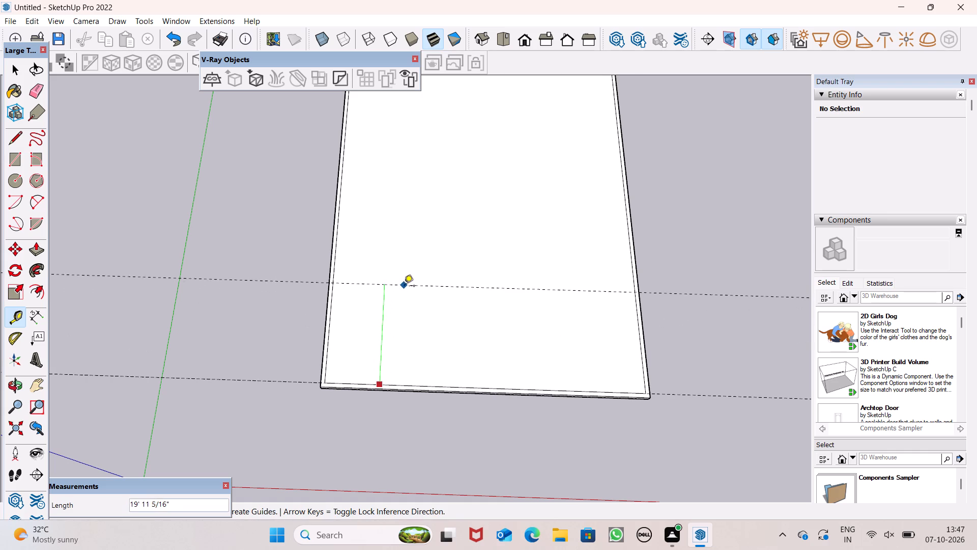
drag(404, 287, 401, 296)
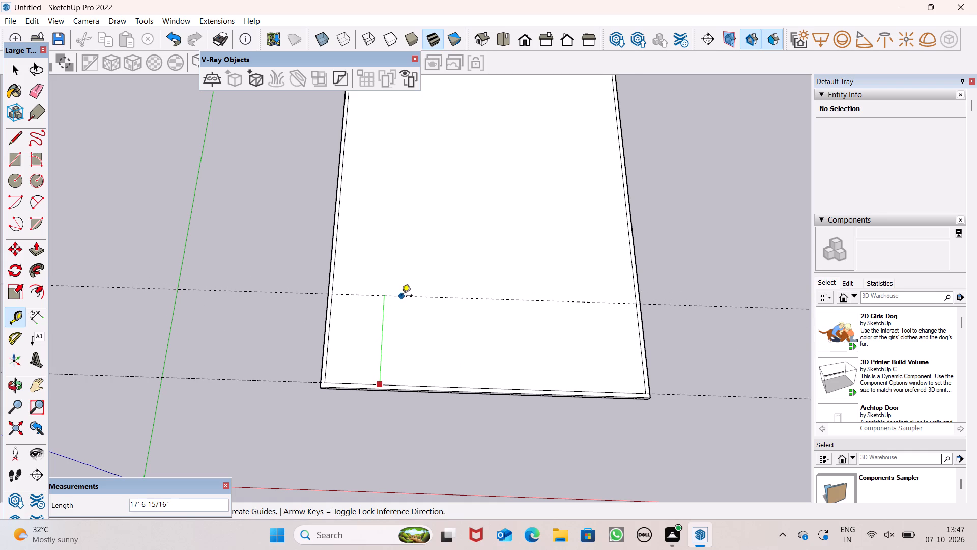
drag(401, 296, 401, 297)
Add a parallel guide line 6" behind the guide nearest the slab's front, marking a wall thickness.
scroll(452, 448, down, 5)
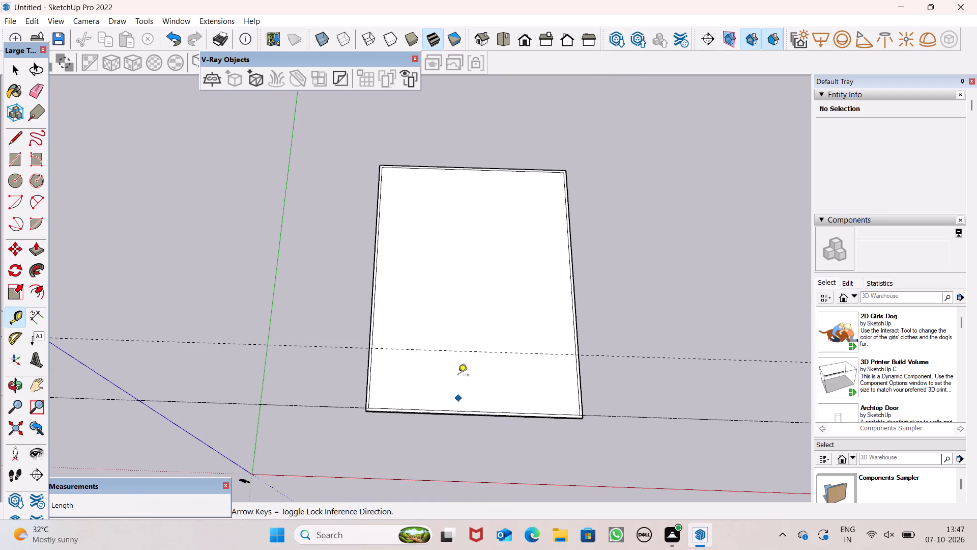
scroll(401, 270, up, 3)
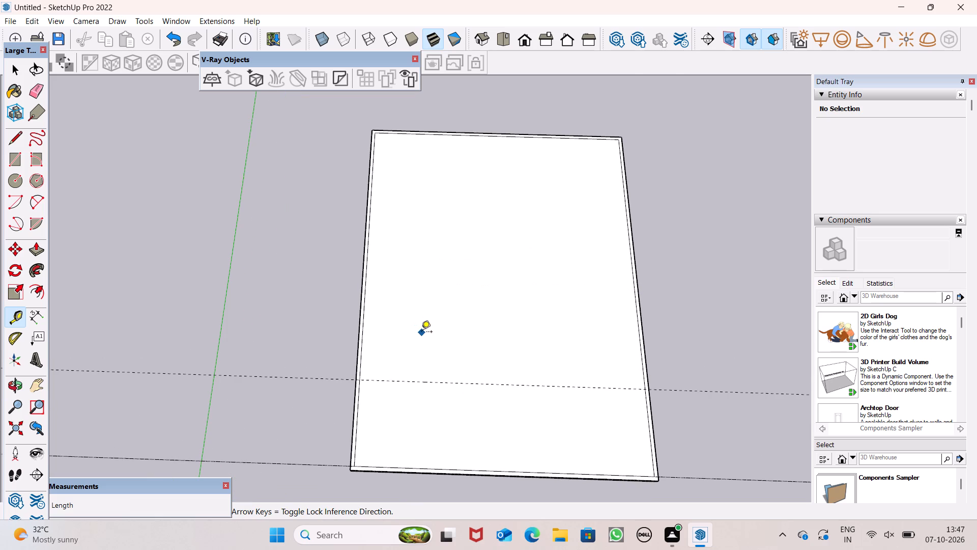
drag(424, 384, 423, 363)
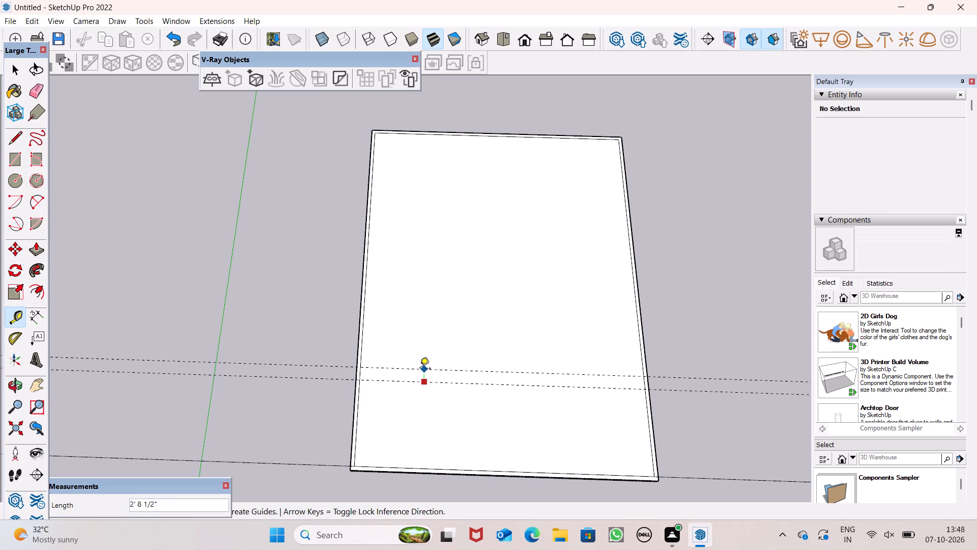
key(6)
key(shift+quotedbl)
key(Return)
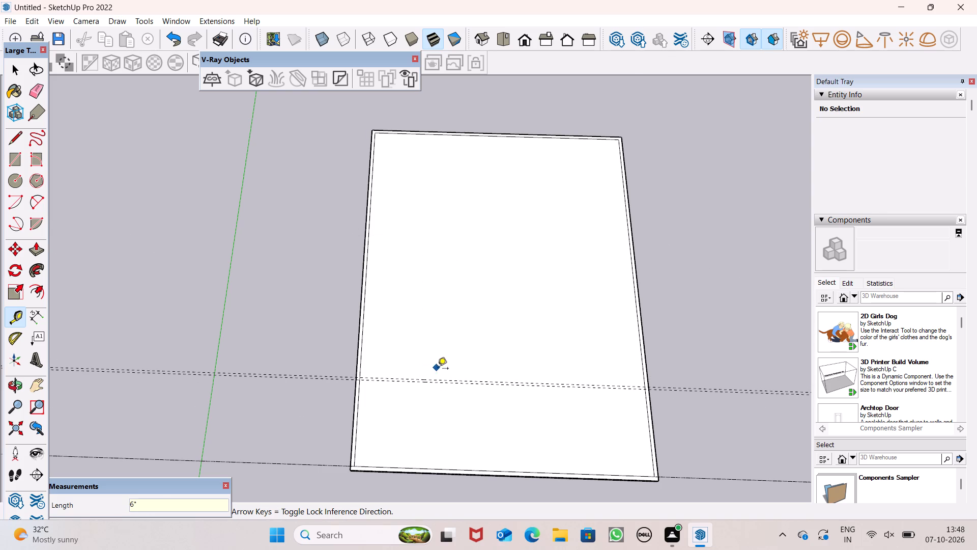
Place a parallel guide line about 33' behind the rear line of the front guide pair.
scroll(429, 381, up, 5)
click(428, 378)
scroll(511, 195, down, 1)
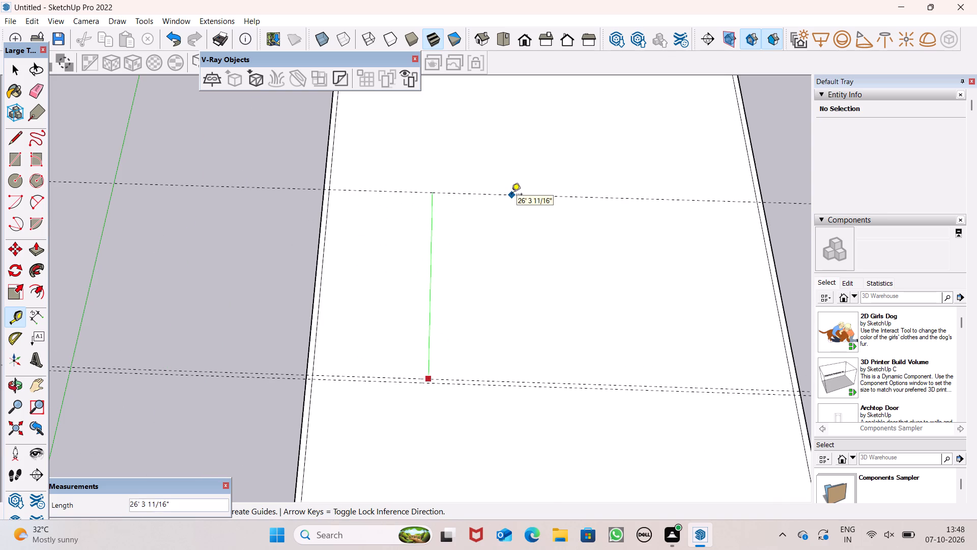
scroll(511, 195, down, 2)
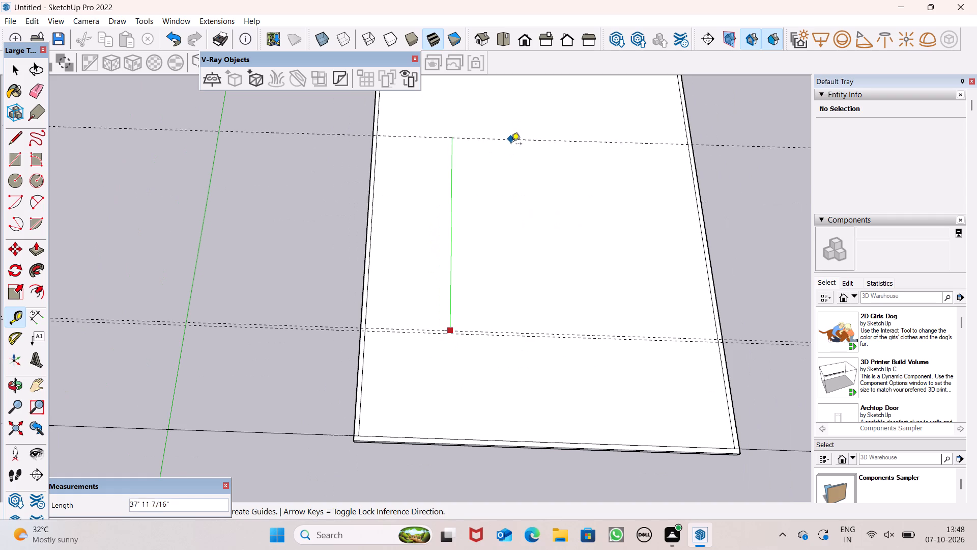
scroll(510, 149, down, 7)
scroll(502, 128, up, 3)
scroll(501, 126, down, 1)
scroll(501, 126, up, 3)
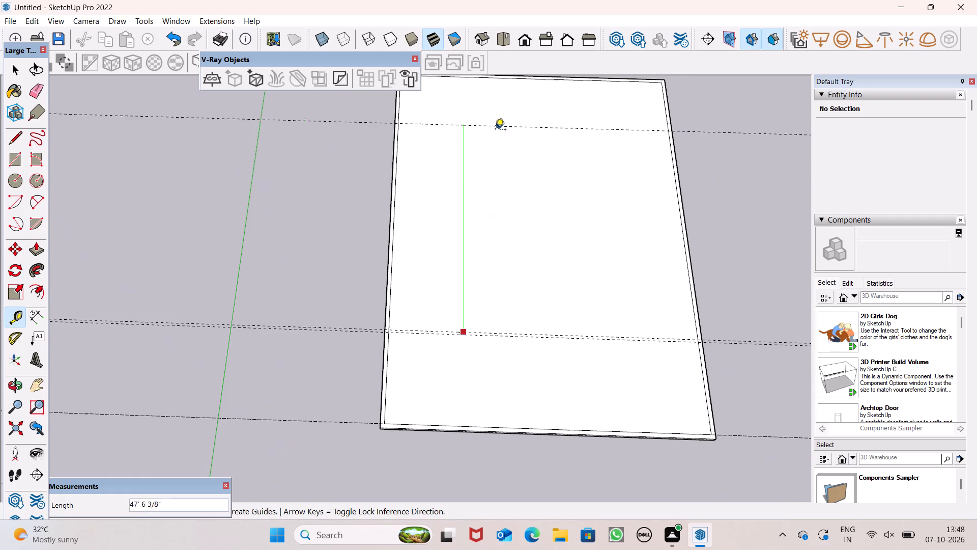
click(477, 183)
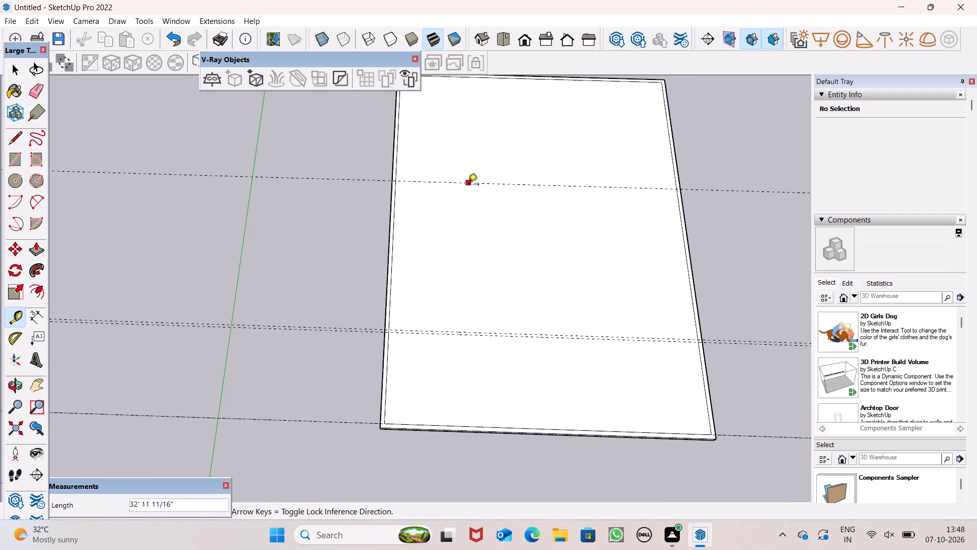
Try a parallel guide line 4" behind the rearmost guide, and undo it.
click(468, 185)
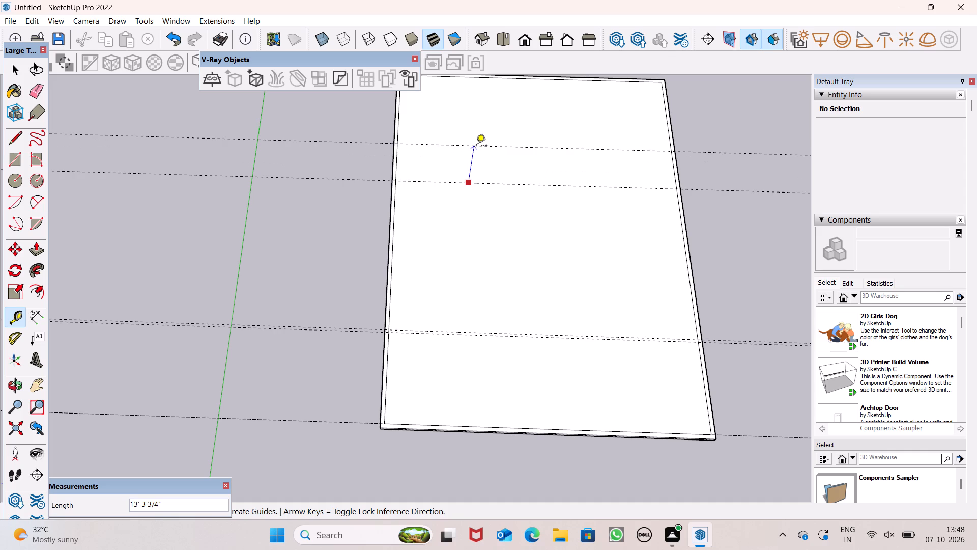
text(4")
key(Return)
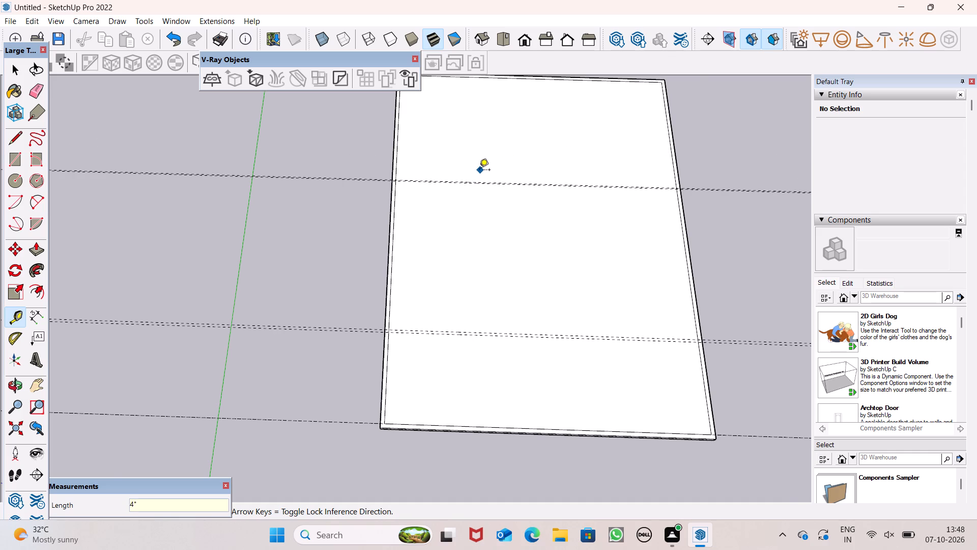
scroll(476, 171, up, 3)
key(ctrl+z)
Add a parallel guide line 6" behind the rearmost guide.
scroll(494, 212, down, 5)
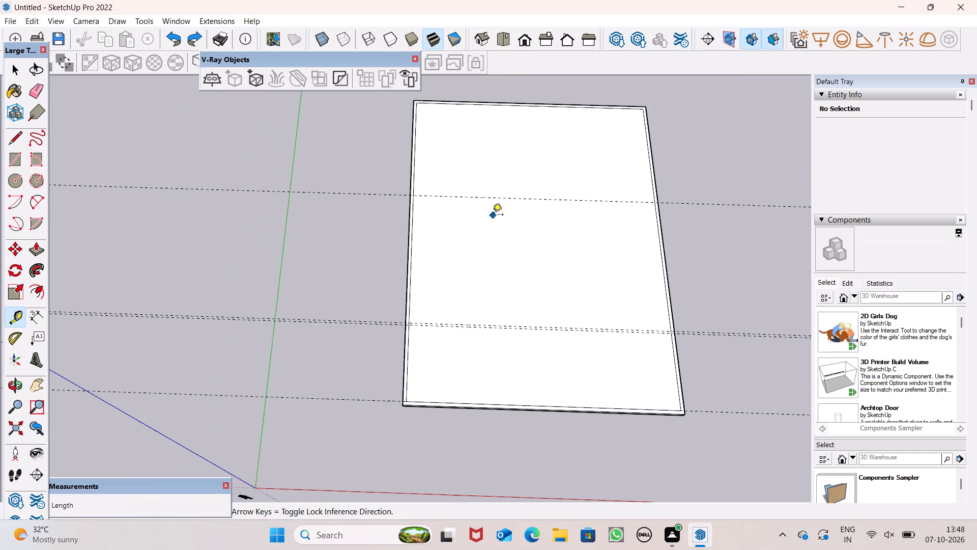
scroll(503, 188, up, 3)
click(483, 199)
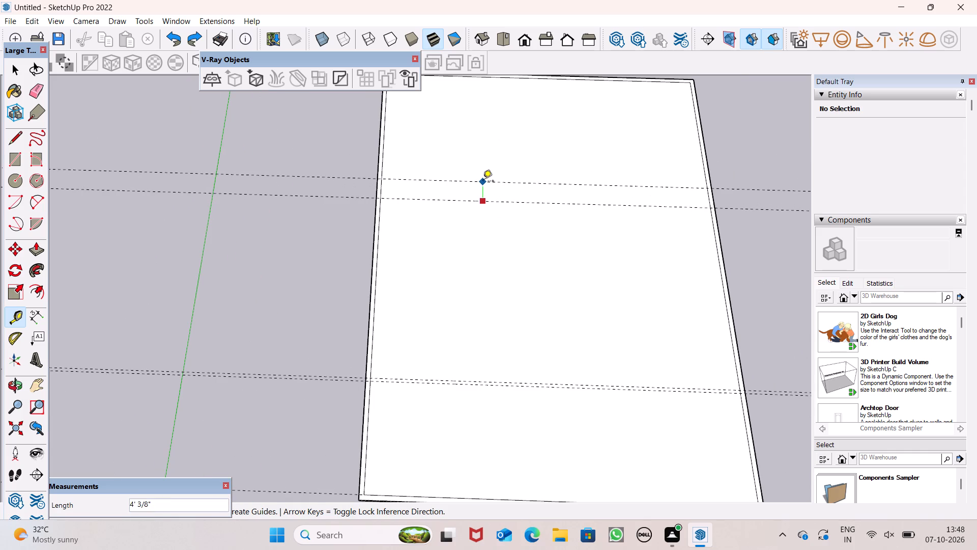
text(6")
key(Return)
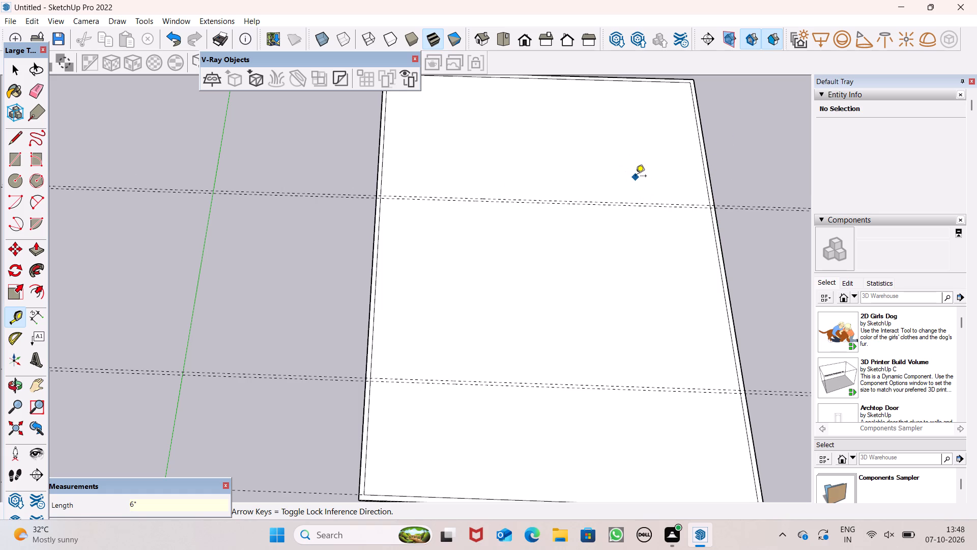
Place a parallel guide line about 17' 9" behind the rearmost guide pair, toward the slab's back edge.
scroll(512, 229, down, 2)
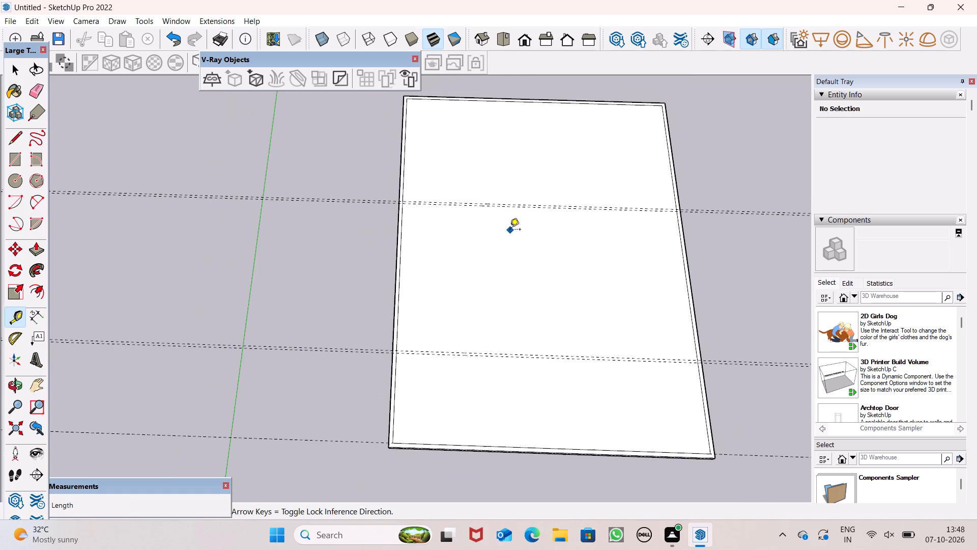
scroll(521, 100, up, 3)
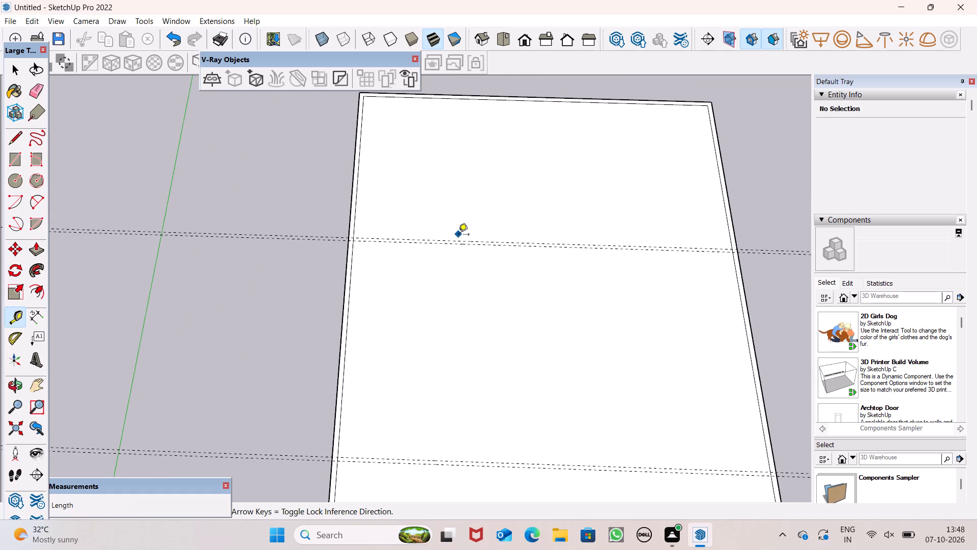
click(455, 240)
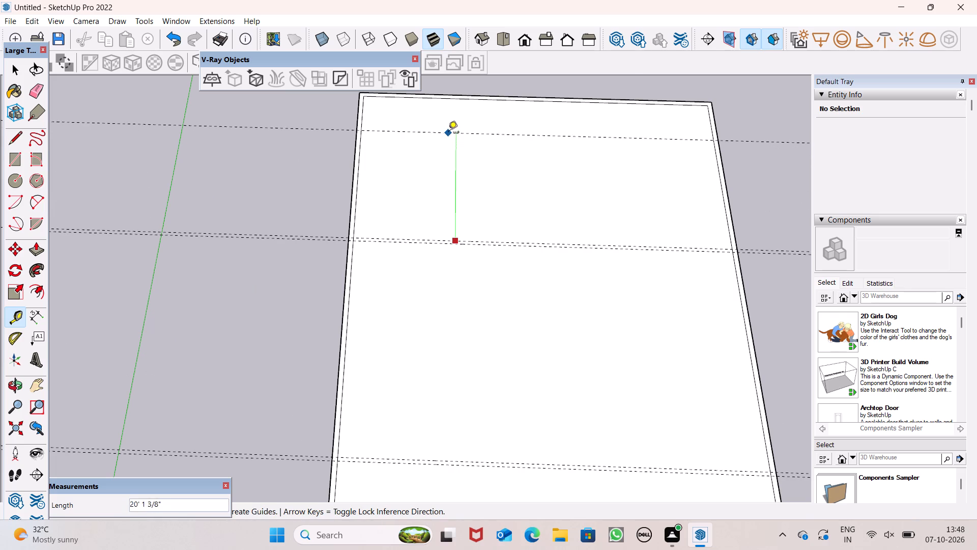
click(444, 145)
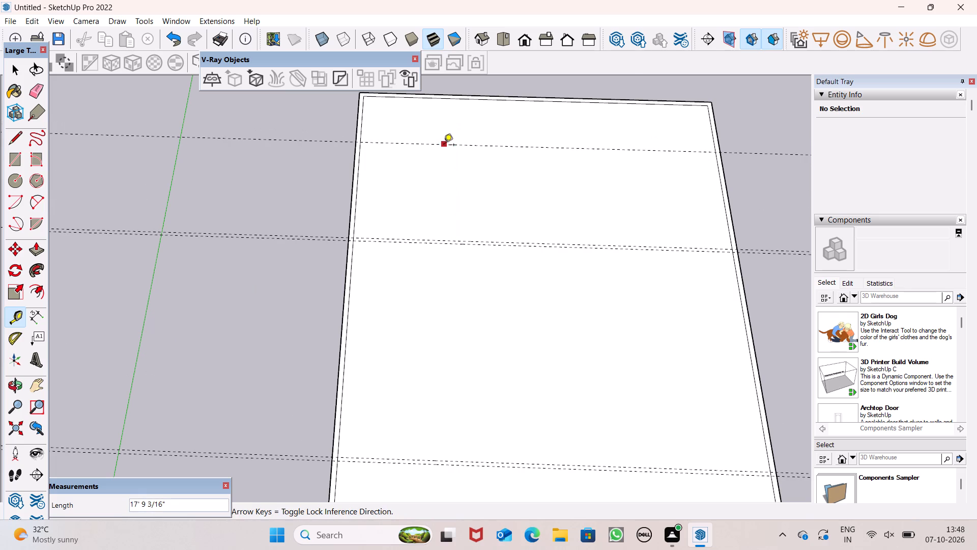
Add a parallel guide line 6" behind the guide nearest the slab's back edge.
click(444, 146)
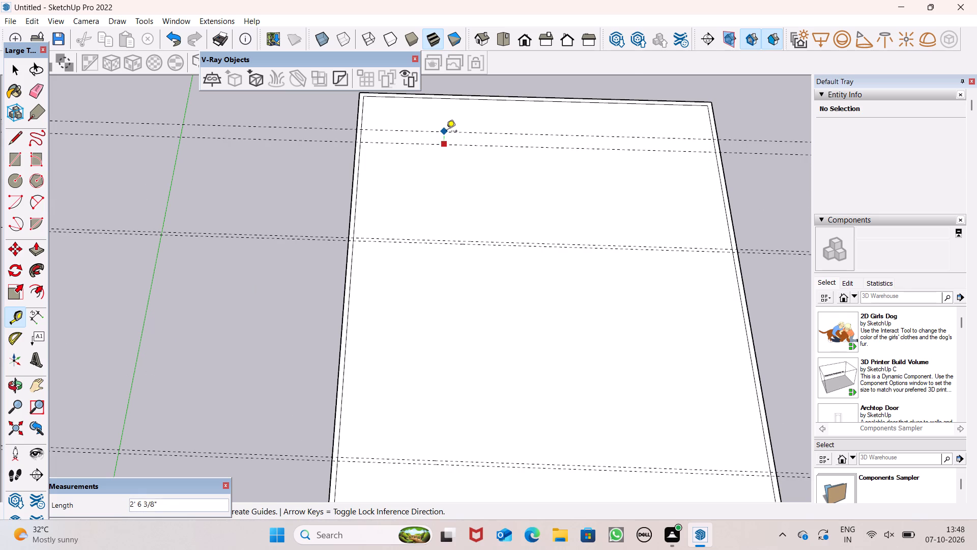
text(6")
key(Return)
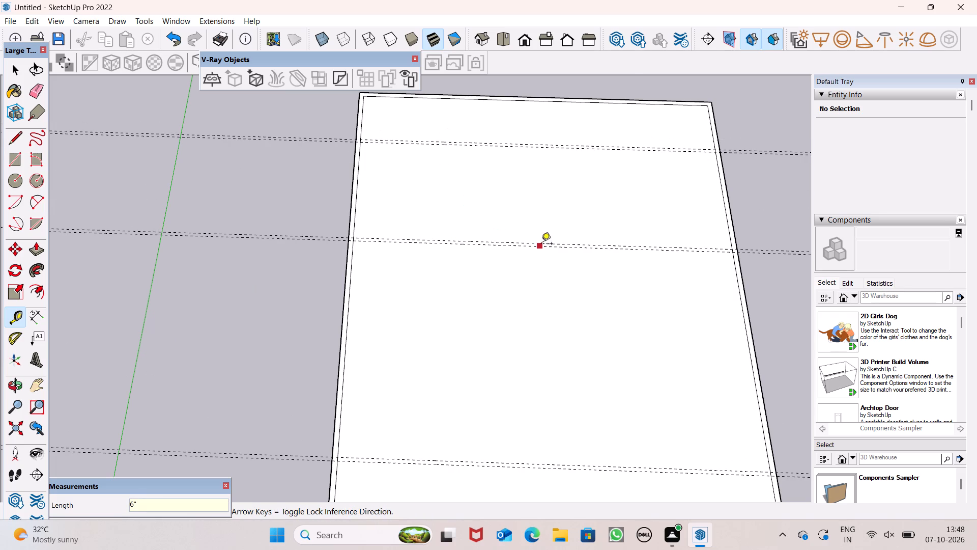
Place a lengthwise guide line parallel to the slab's long edge facing the green axis, about 18' in from that edge.
scroll(510, 144, down, 1)
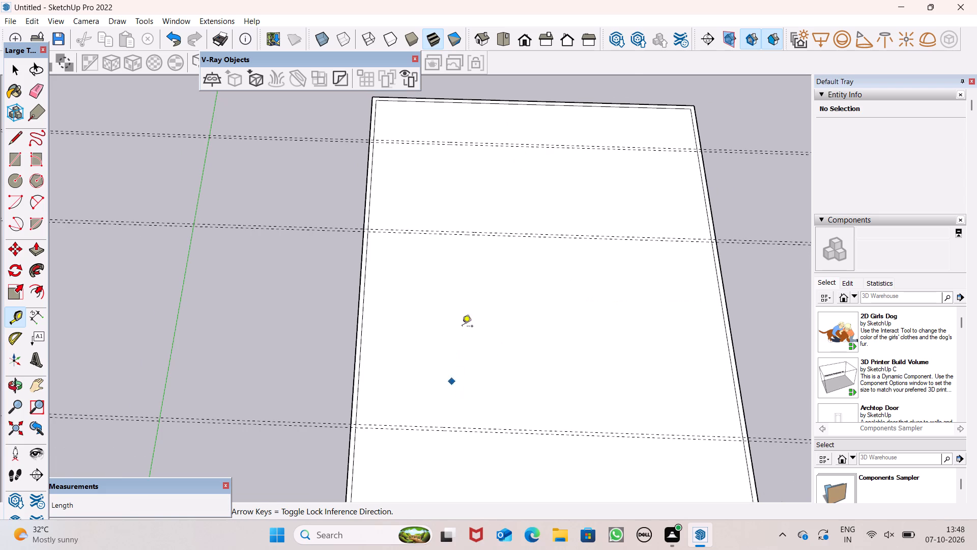
scroll(503, 253, down, 5)
scroll(496, 389, down, 1)
scroll(496, 386, up, 2)
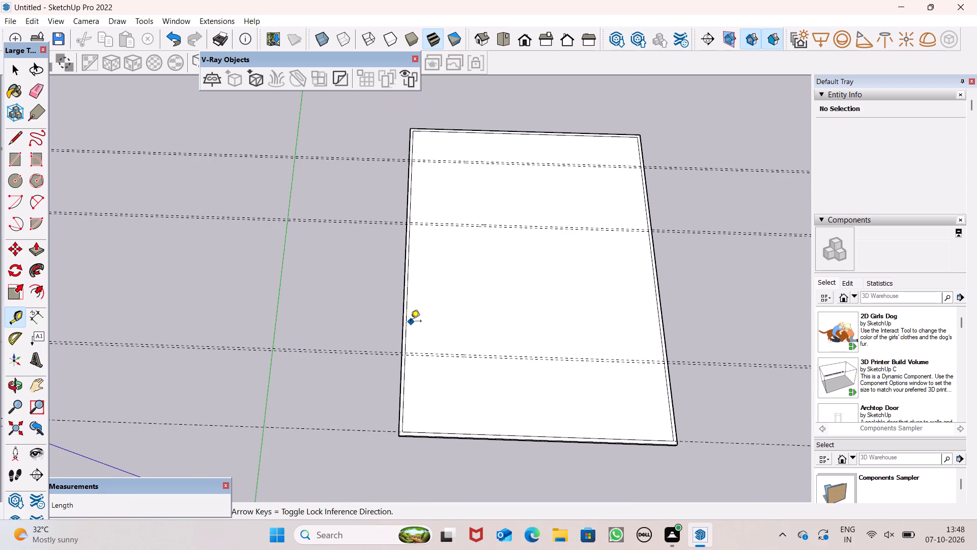
click(405, 327)
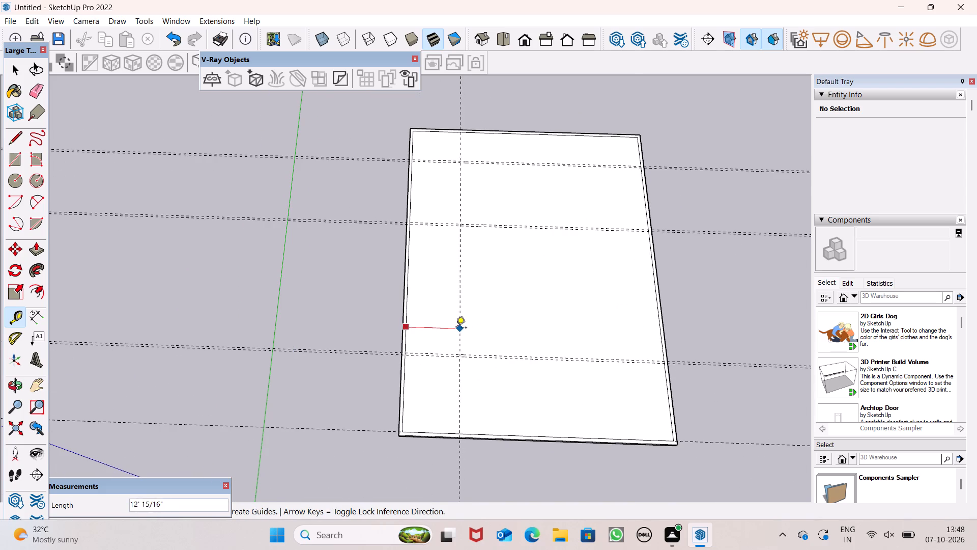
scroll(507, 326, up, 2)
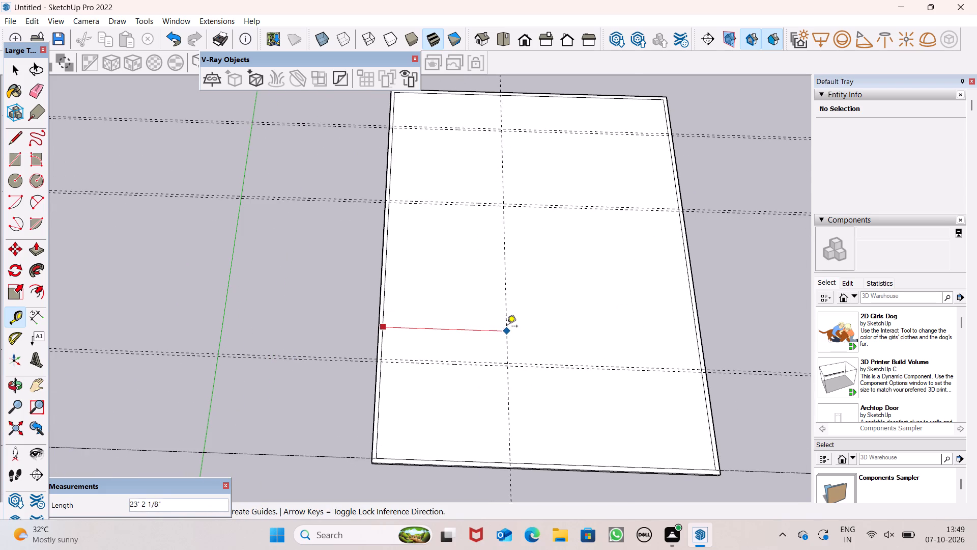
click(475, 335)
Add a parallel guide line 6" from the lengthwise guide, on its side toward the green axis.
click(473, 335)
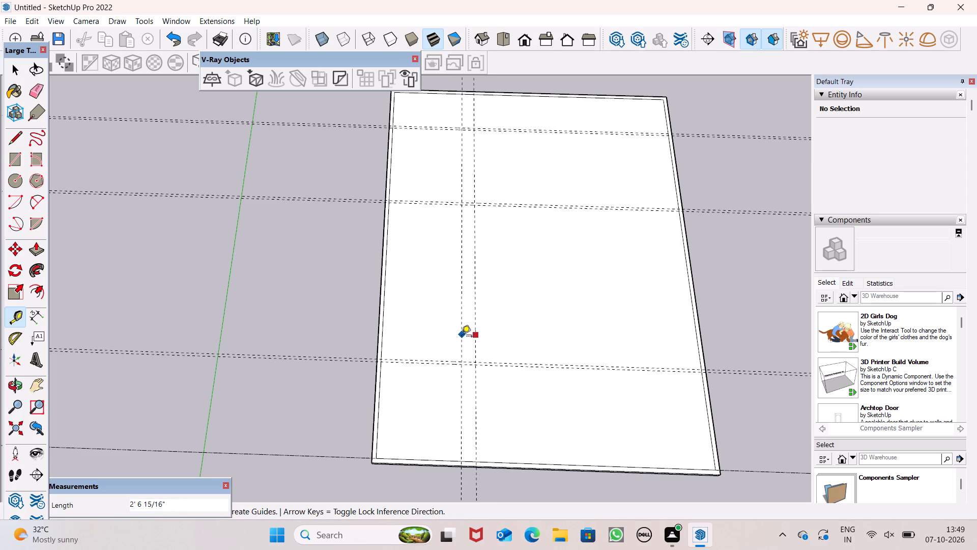
key(6)
key(shift+quotedbl)
key(Return)
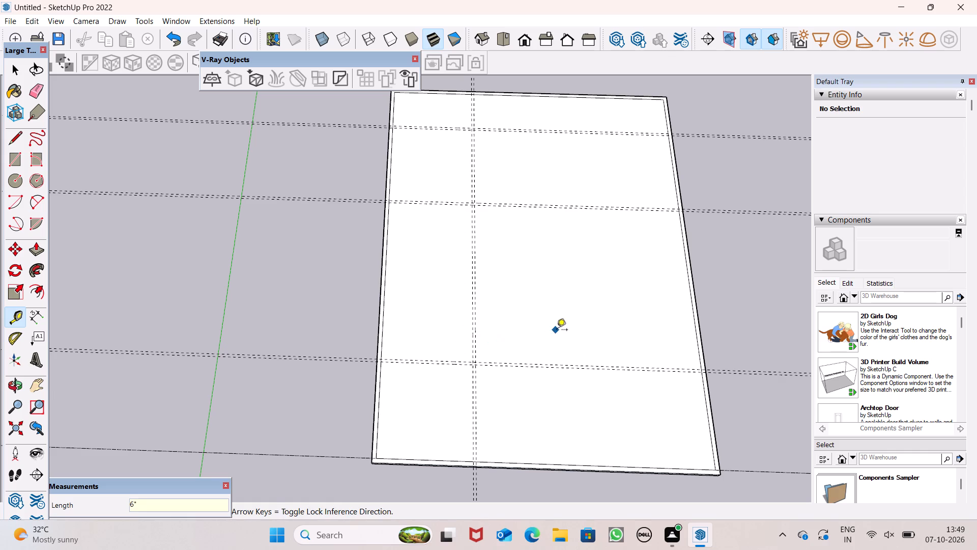
key(space)
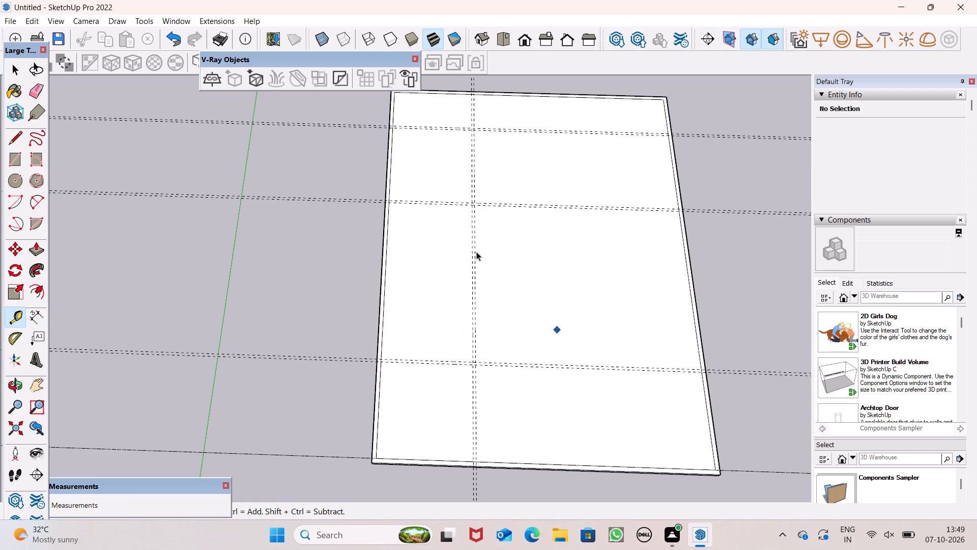
Draw a 41' 8" by 6" wall rectangle between the rearmost cross guides, from the lengthwise guides to the far outer wall's inner line.
scroll(487, 236, down, 4)
click(23, 164)
scroll(579, 169, up, 4)
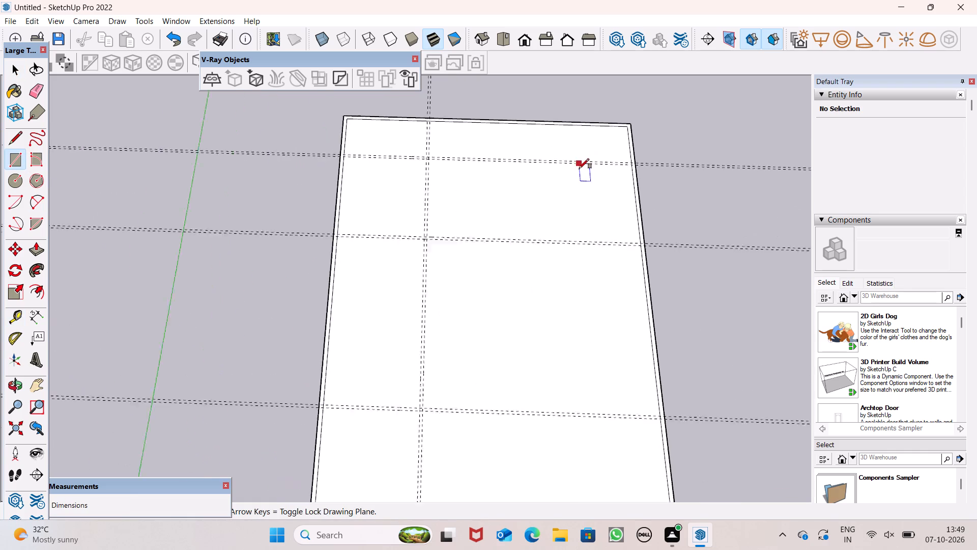
scroll(579, 169, up, 3)
scroll(374, 162, up, 10)
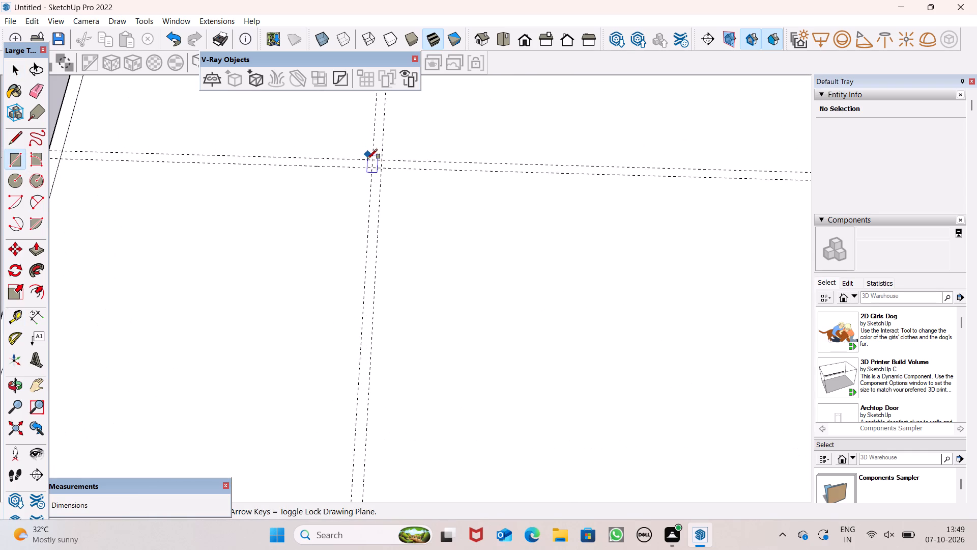
click(372, 156)
scroll(386, 161, down, 13)
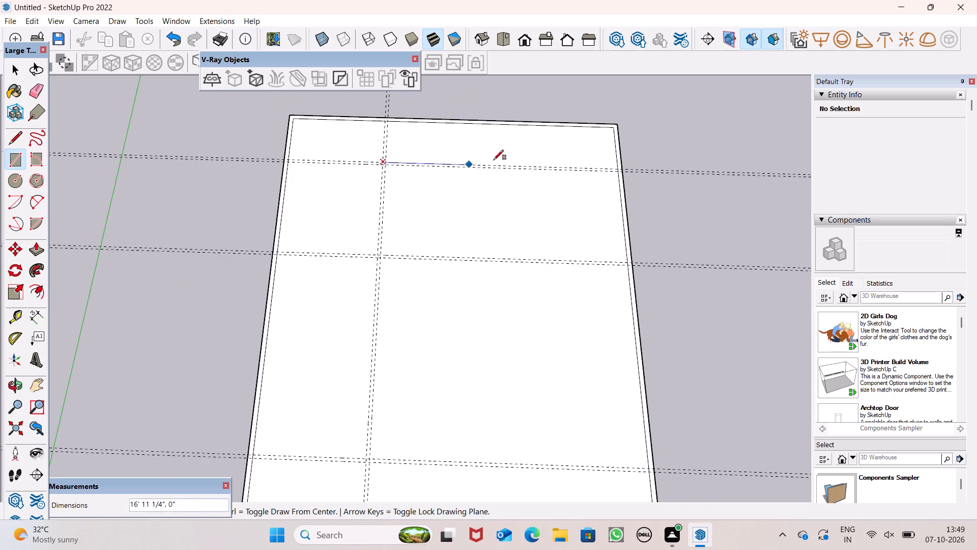
scroll(588, 171, up, 5)
click(632, 169)
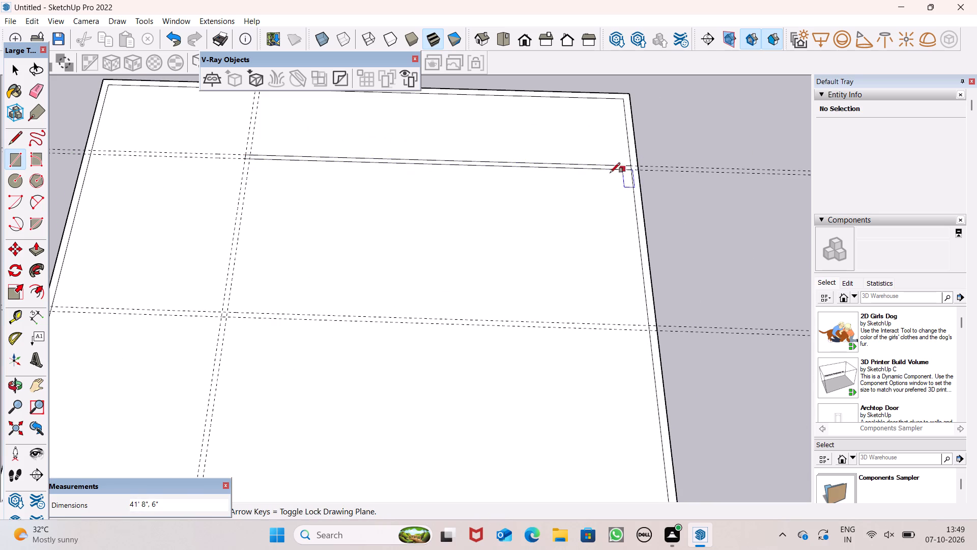
Draw a 42' 5" by 6" wall rectangle between the middle cross guides, from the lengthwise guides to the slab's far outer edge.
click(223, 310)
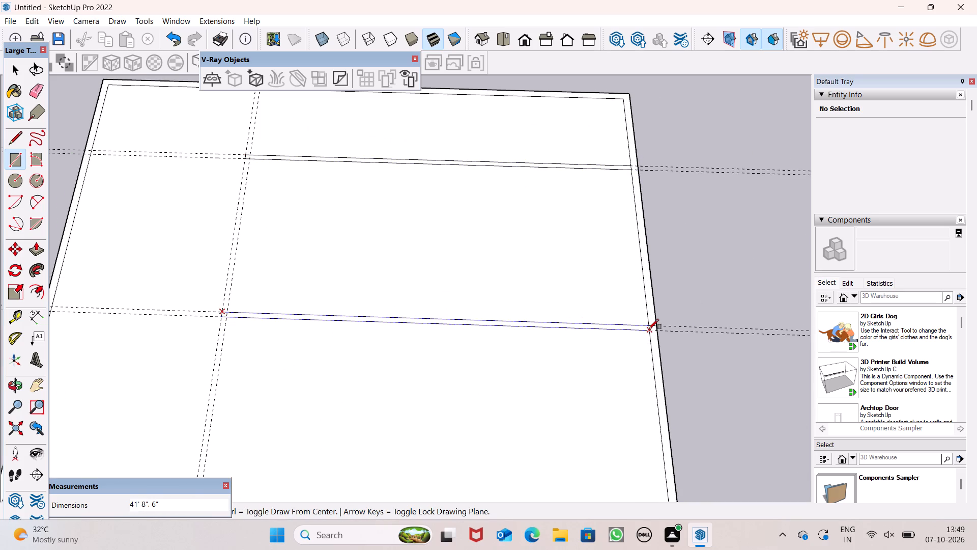
click(660, 330)
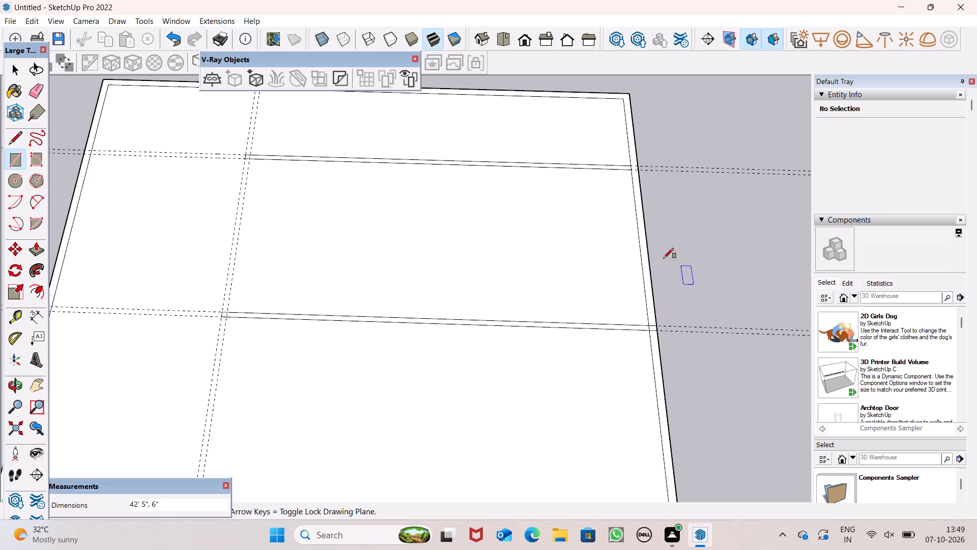
Draw a 9" by 6" rectangle extending the rearmost wall strip across the outer wall to the slab edge.
scroll(644, 158, up, 12)
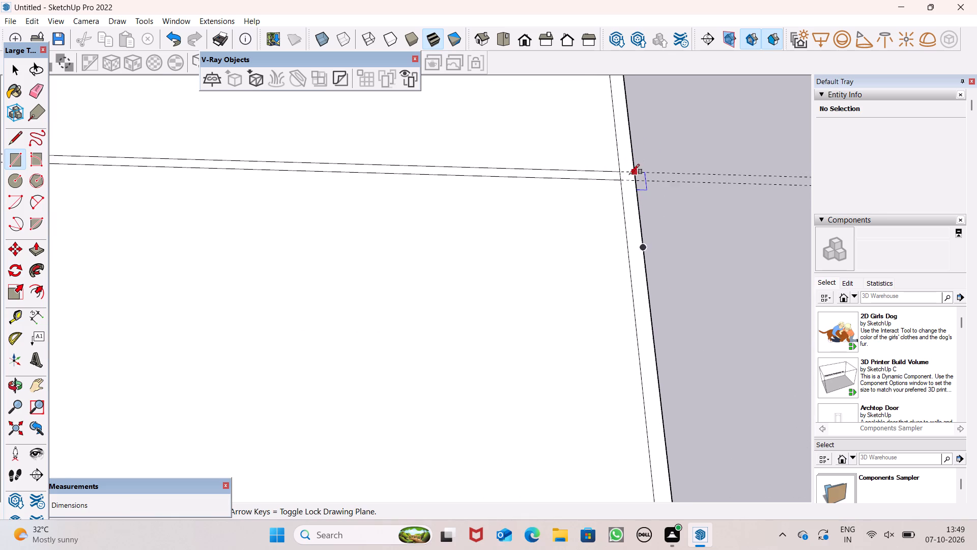
scroll(629, 175, up, 7)
click(614, 170)
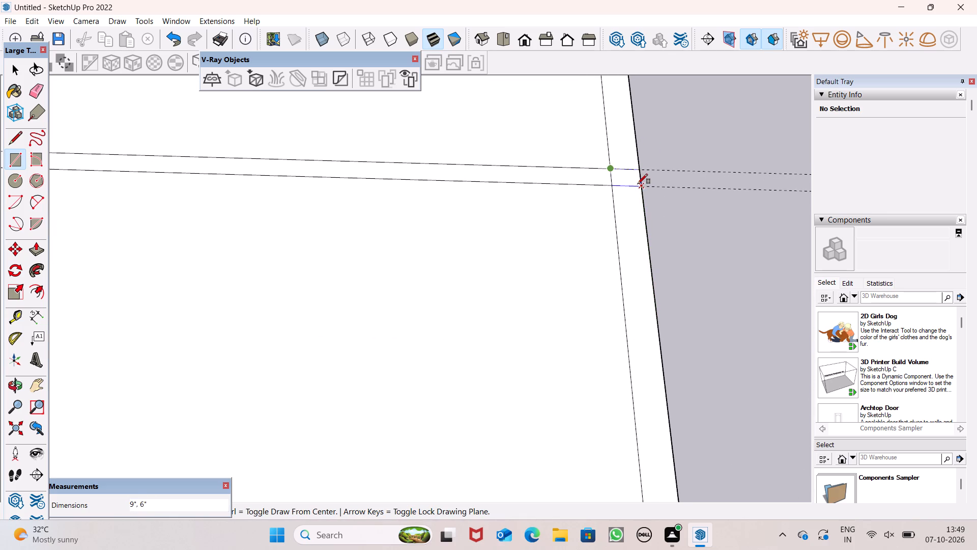
click(638, 184)
Draw a 42' 5" by 6" wall rectangle between the frontmost cross guide pair, from the lengthwise guides to the slab's far outer edge.
scroll(680, 166, down, 4)
scroll(680, 166, up, 1)
scroll(681, 168, down, 1)
scroll(672, 224, down, 11)
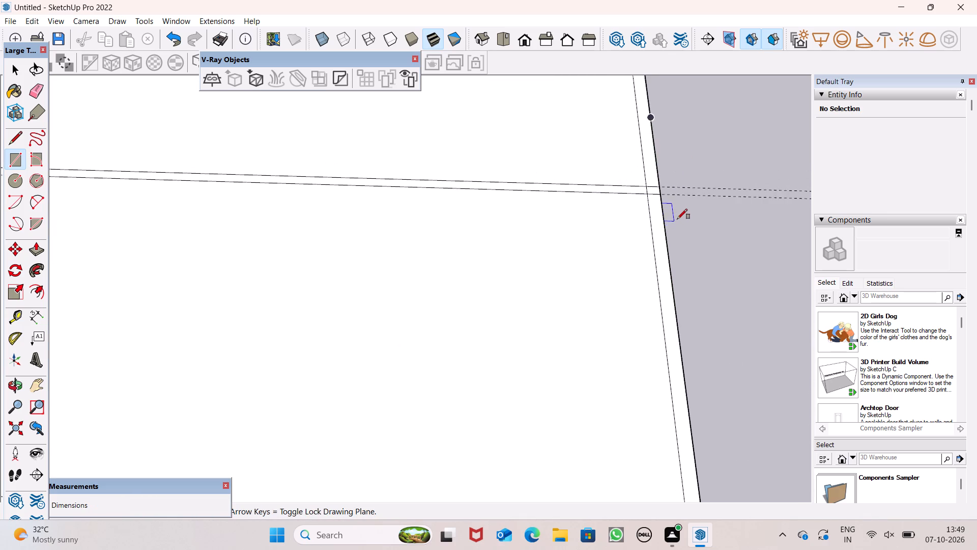
scroll(677, 219, down, 8)
scroll(521, 63, down, 5)
scroll(516, 188, down, 6)
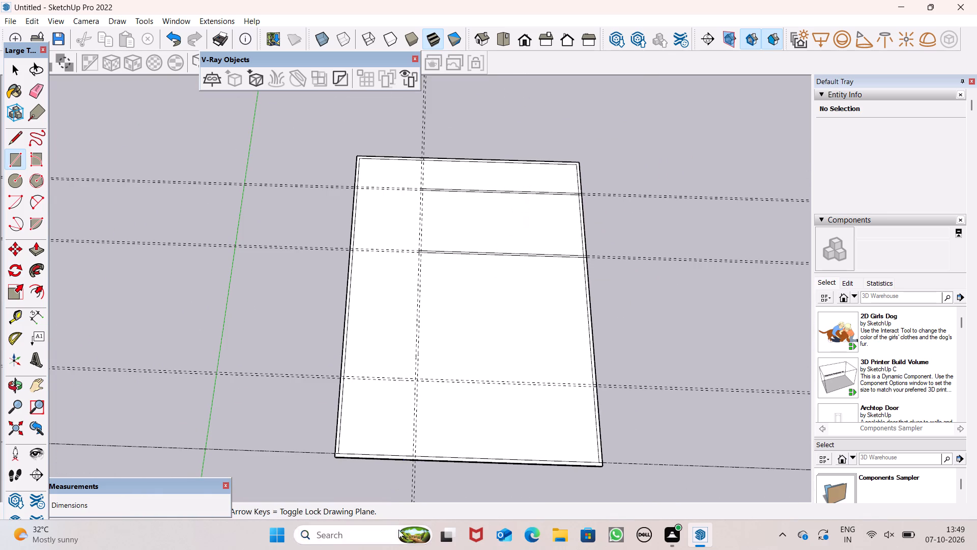
scroll(507, 406, up, 8)
scroll(339, 347, up, 4)
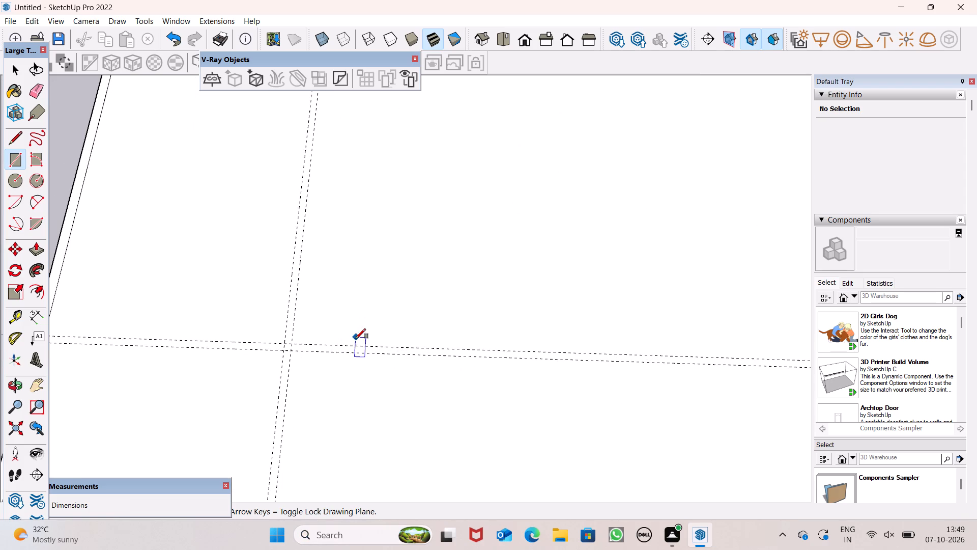
click(283, 342)
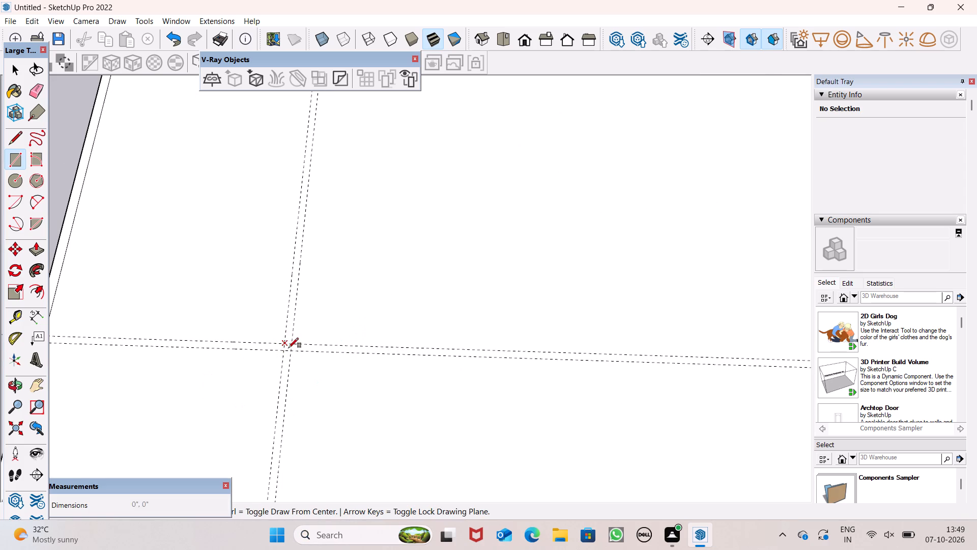
scroll(301, 358, down, 6)
scroll(702, 360, up, 2)
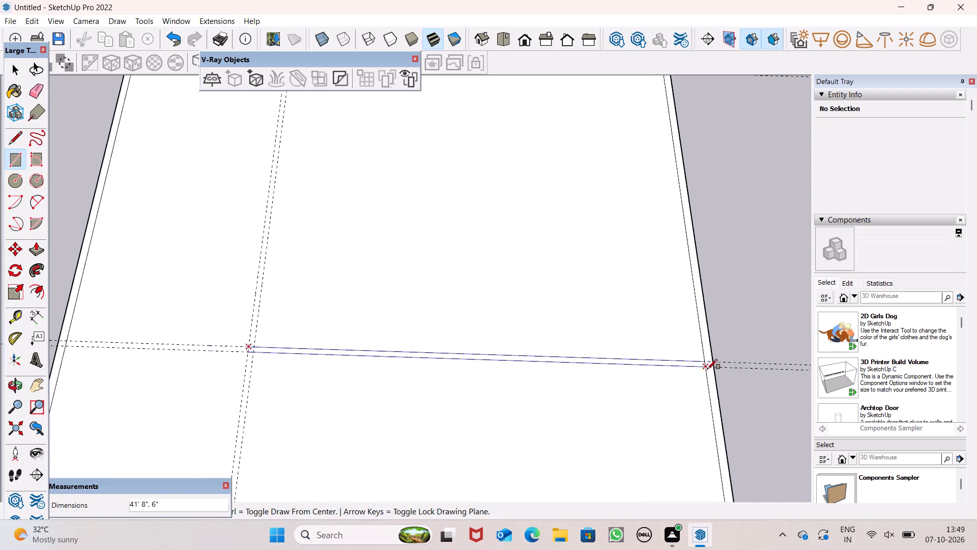
scroll(707, 369, up, 3)
click(719, 363)
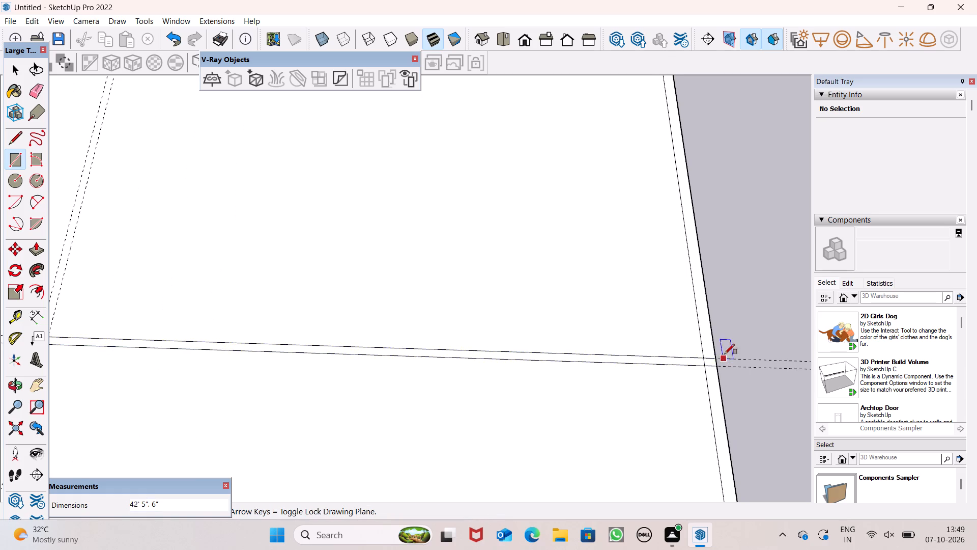
Draw a 6" wide lengthwise wall rectangle about 52' 3" long, joining the ends of the rearmost and frontmost cross walls.
scroll(729, 371, down, 7)
scroll(555, 316, down, 6)
scroll(555, 376, up, 1)
scroll(554, 378, down, 1)
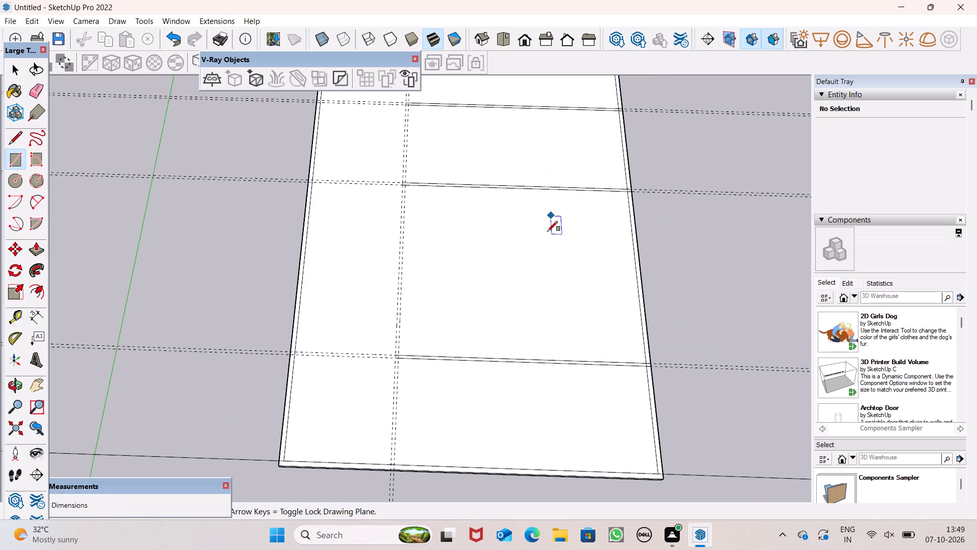
scroll(548, 232, down, 2)
scroll(430, 117, up, 16)
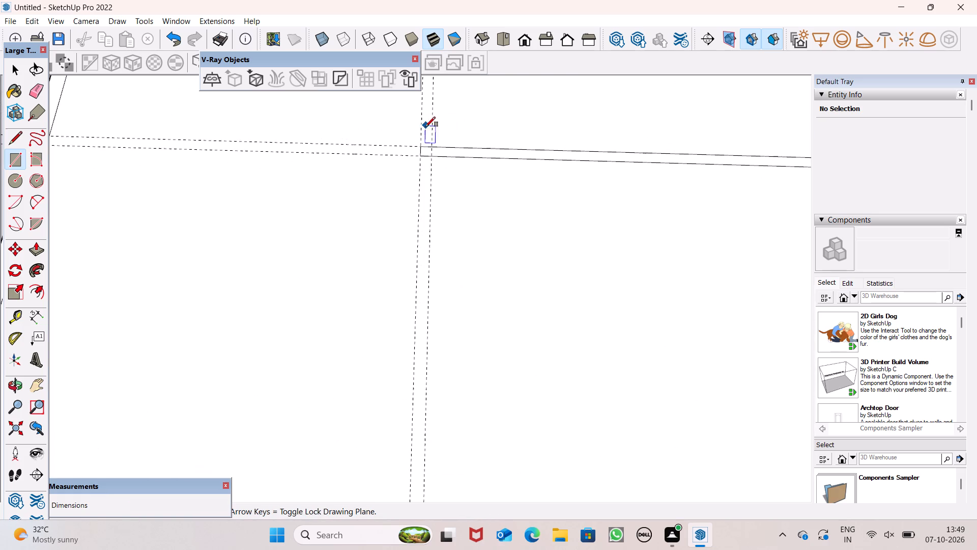
click(422, 147)
scroll(438, 252, down, 13)
scroll(436, 233, up, 1)
scroll(436, 239, down, 1)
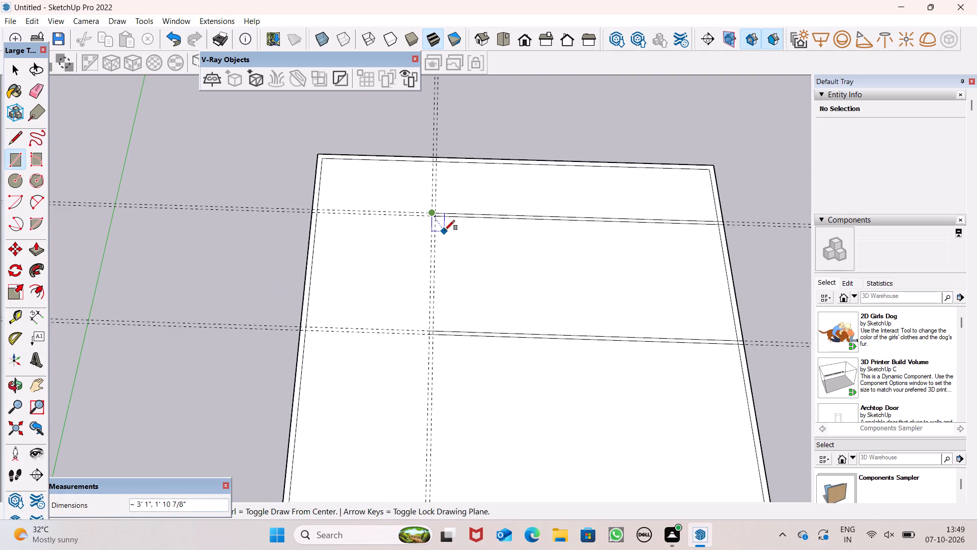
scroll(475, 179, down, 13)
scroll(456, 301, up, 8)
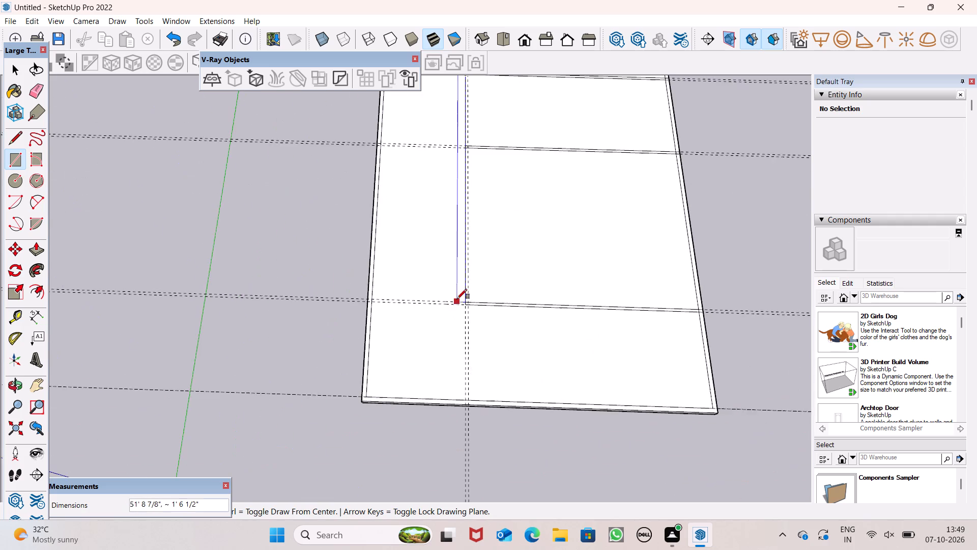
scroll(457, 299, up, 19)
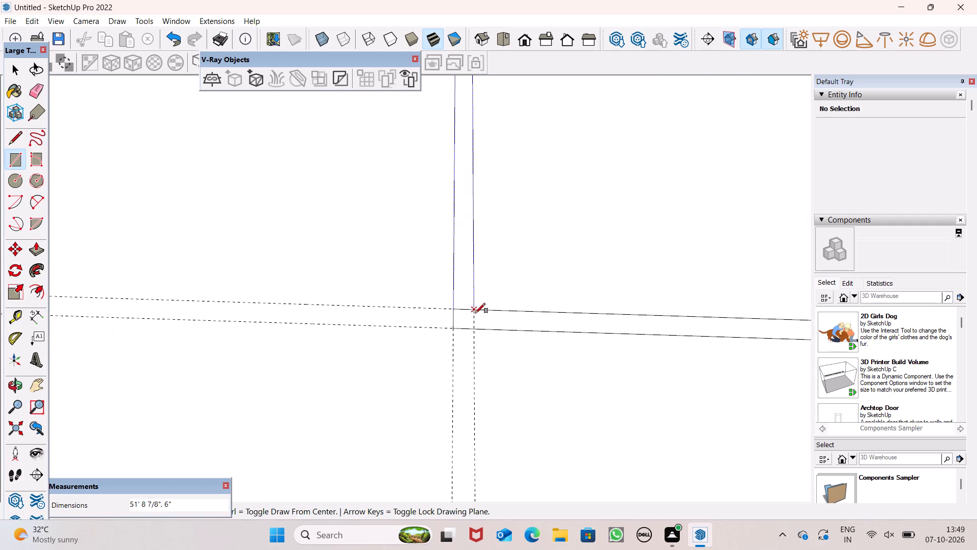
click(477, 330)
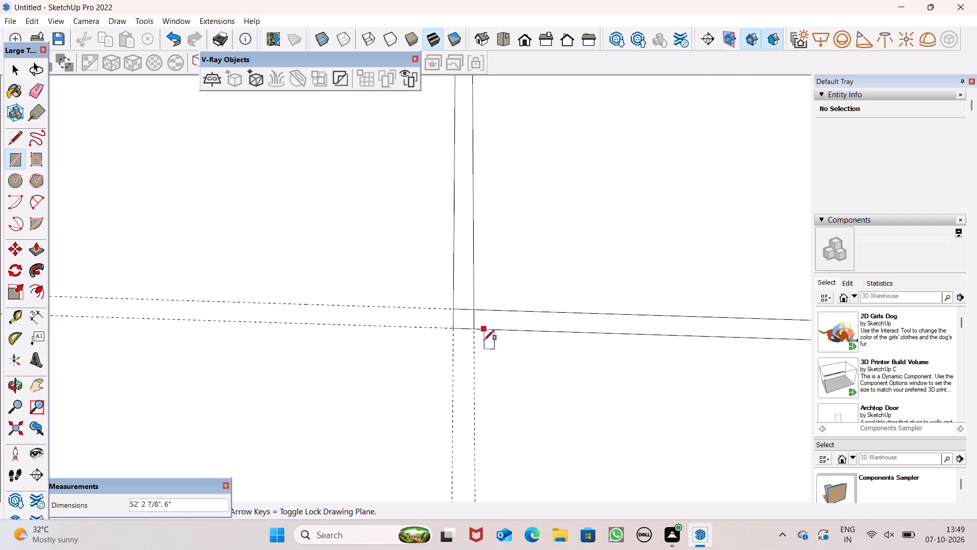
scroll(484, 340, down, 8)
scroll(514, 371, down, 1)
key(space)
Erase all the cross and lengthwise guide lines around the slab.
scroll(501, 386, down, 5)
scroll(244, 312, down, 4)
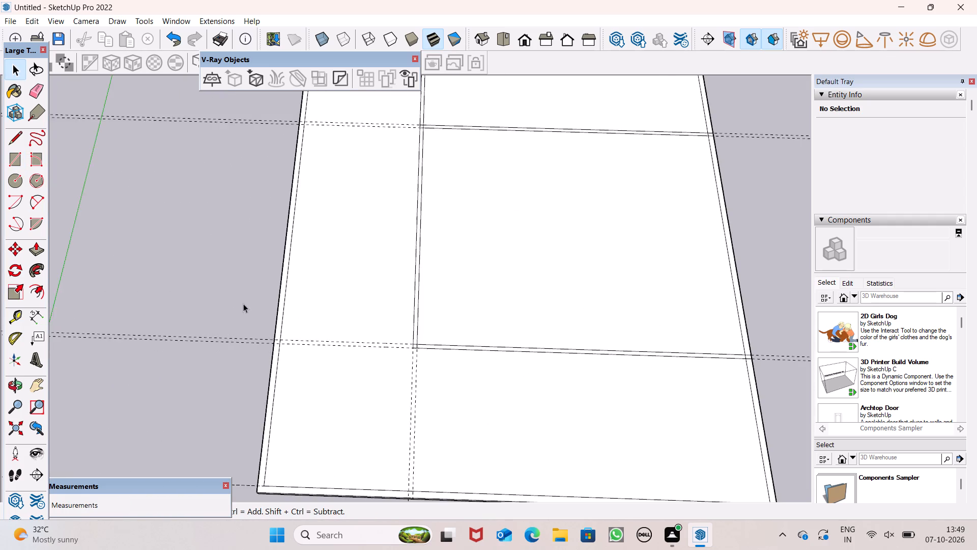
scroll(243, 304, down, 8)
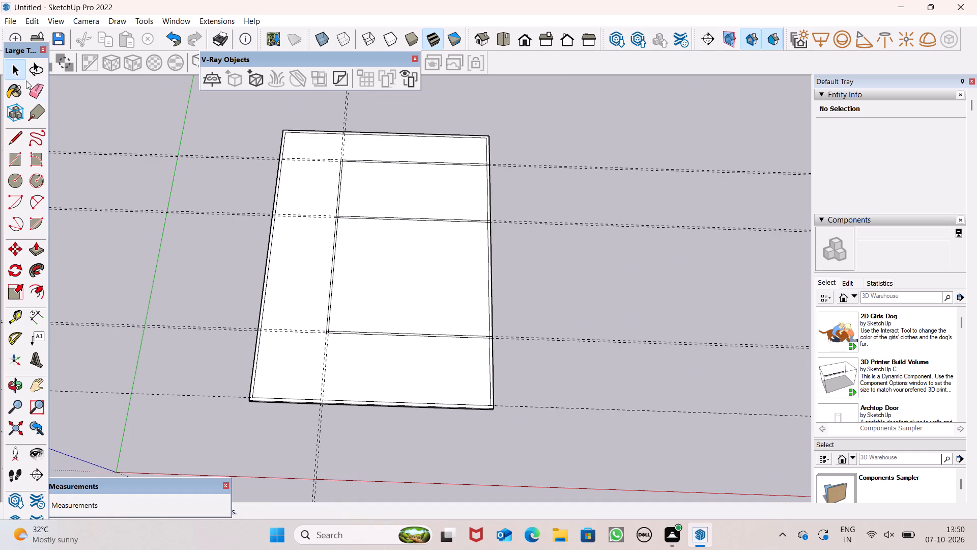
click(32, 87)
drag(176, 149, 157, 391)
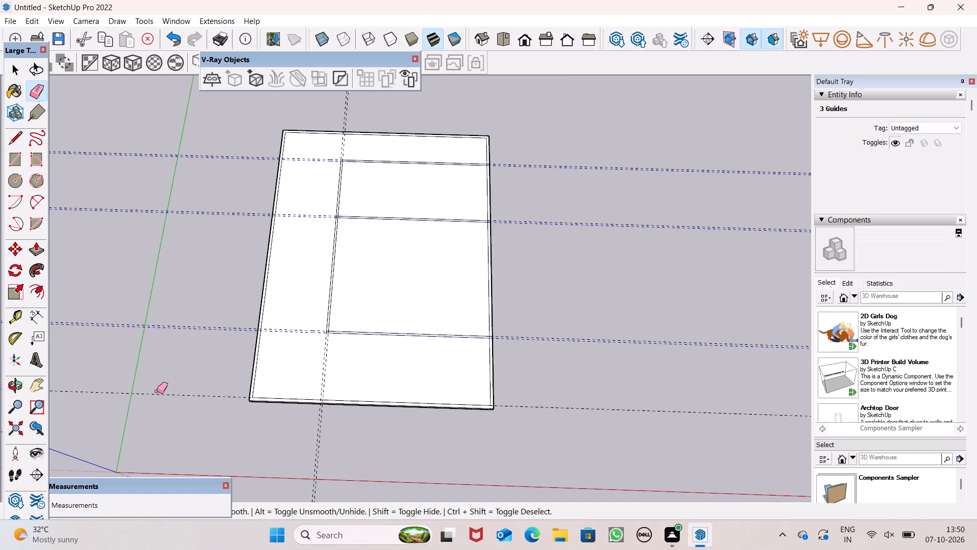
drag(157, 391, 447, 459)
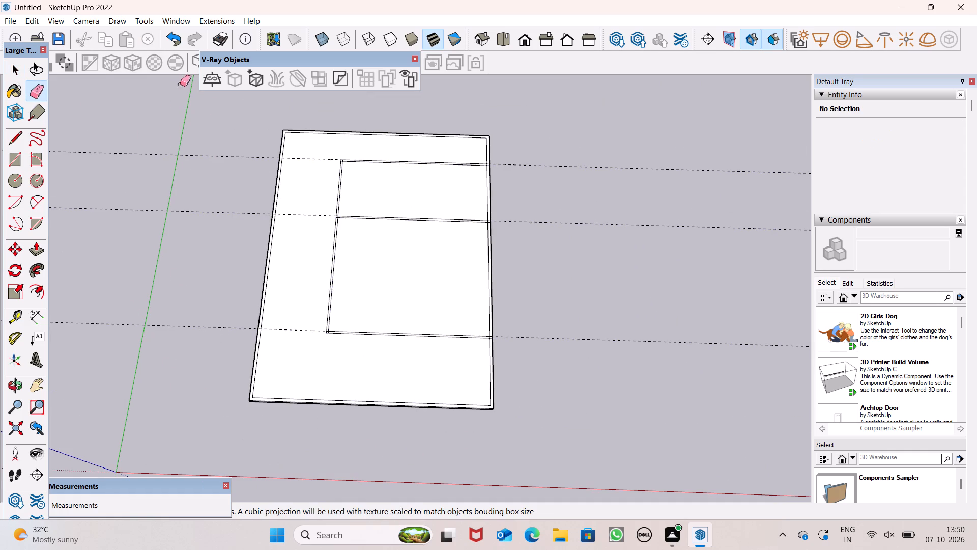
drag(211, 131, 247, 137)
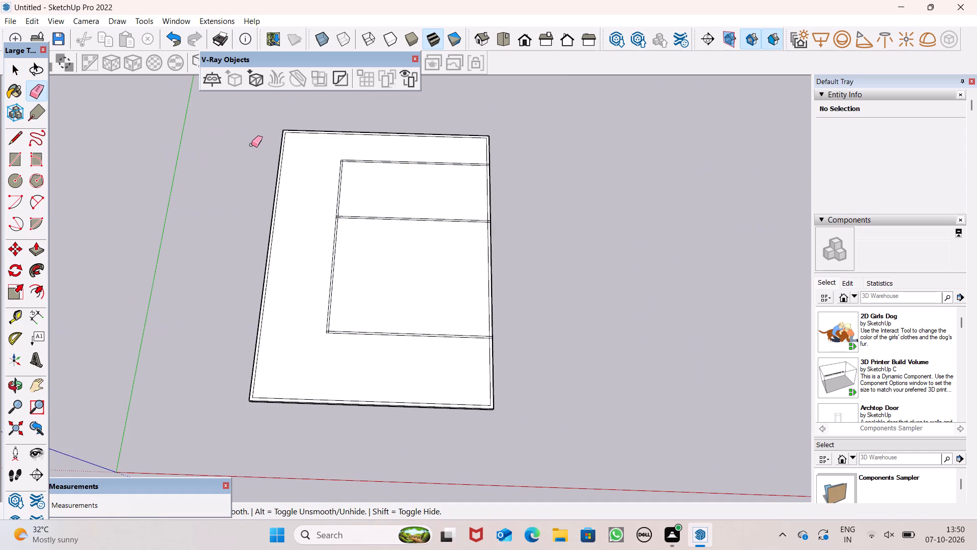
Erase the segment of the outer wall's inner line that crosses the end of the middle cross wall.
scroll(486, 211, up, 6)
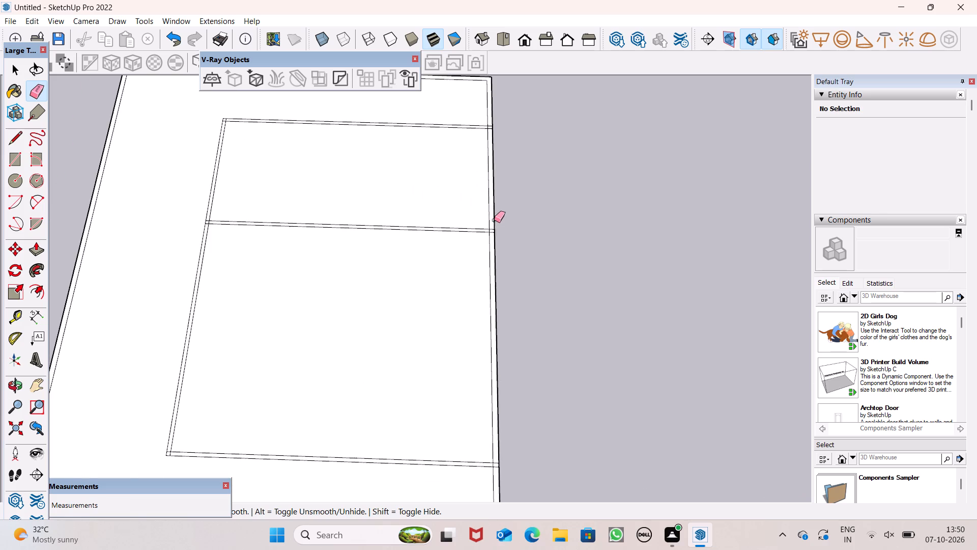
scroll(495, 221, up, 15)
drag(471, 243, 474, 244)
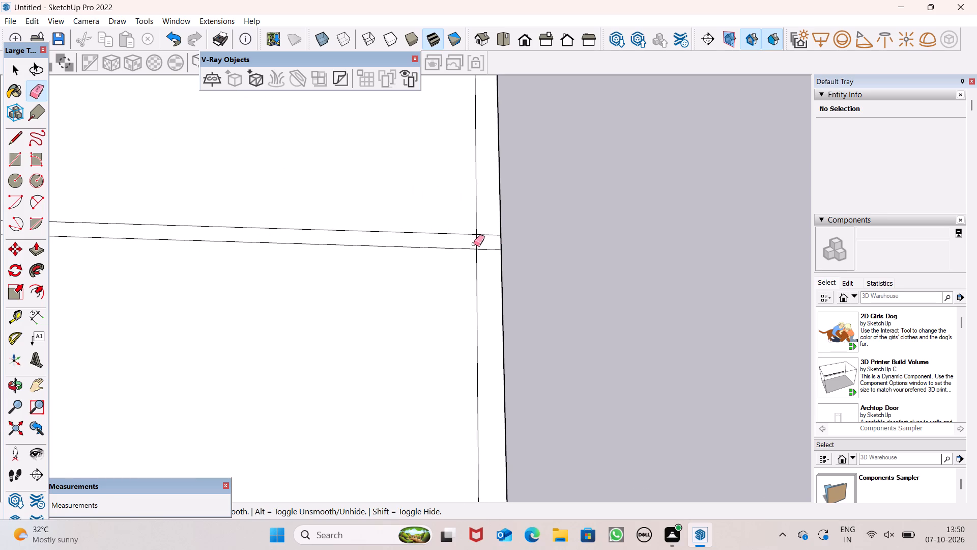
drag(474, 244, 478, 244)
Erase the overlapping line segments where the middle cross wall meets the inner lengthwise wall.
scroll(503, 170, down, 7)
scroll(501, 212, down, 13)
scroll(291, 207, down, 1)
scroll(291, 207, up, 16)
scroll(303, 218, up, 7)
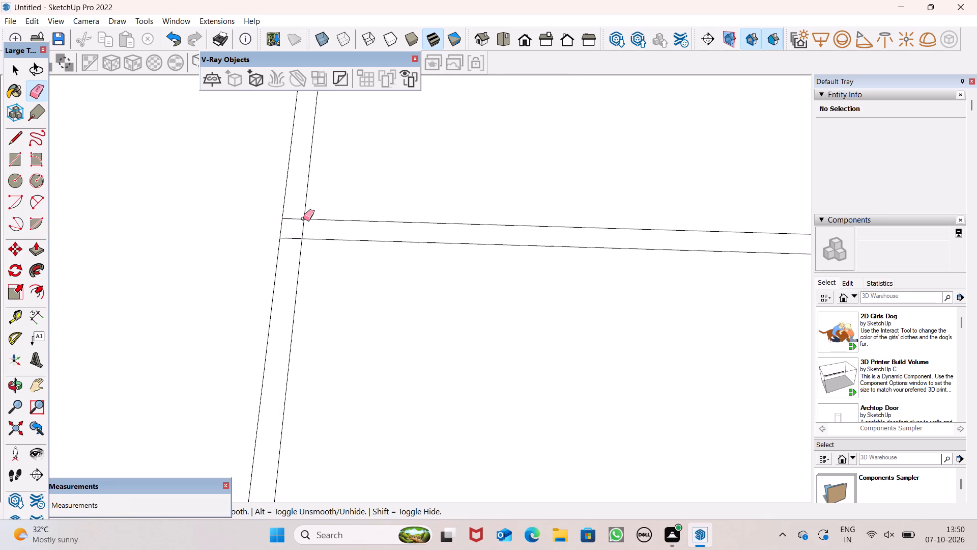
drag(295, 212, 309, 225)
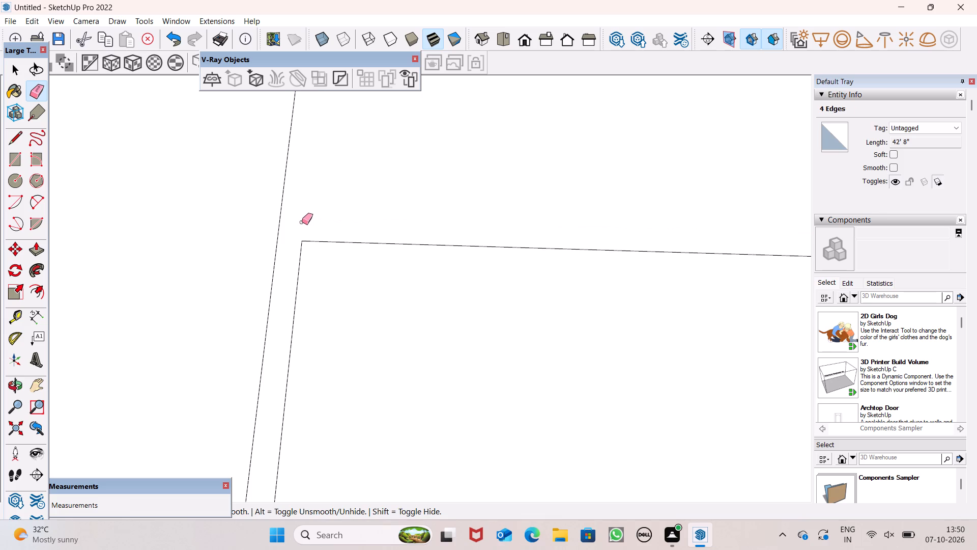
key(ctrl+z)
drag(287, 210, 306, 228)
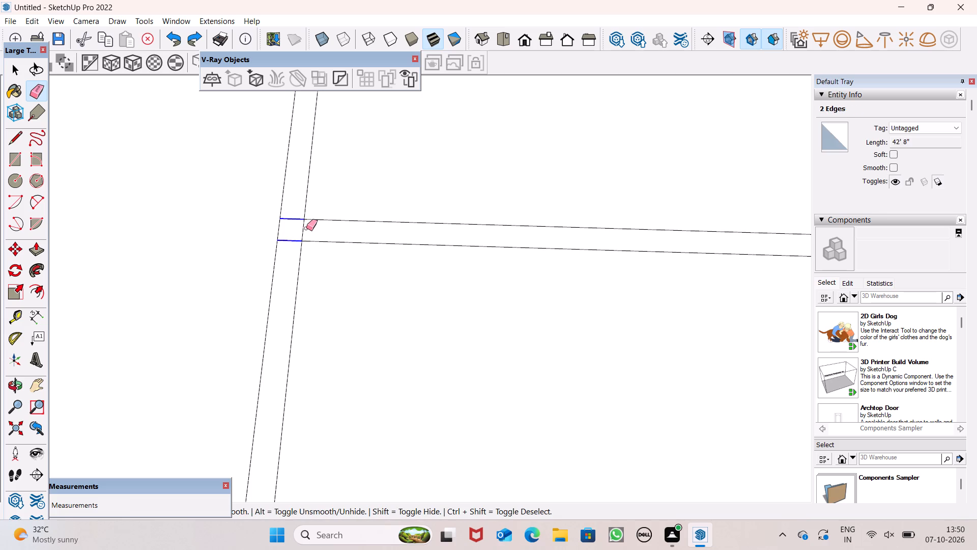
drag(306, 228, 307, 228)
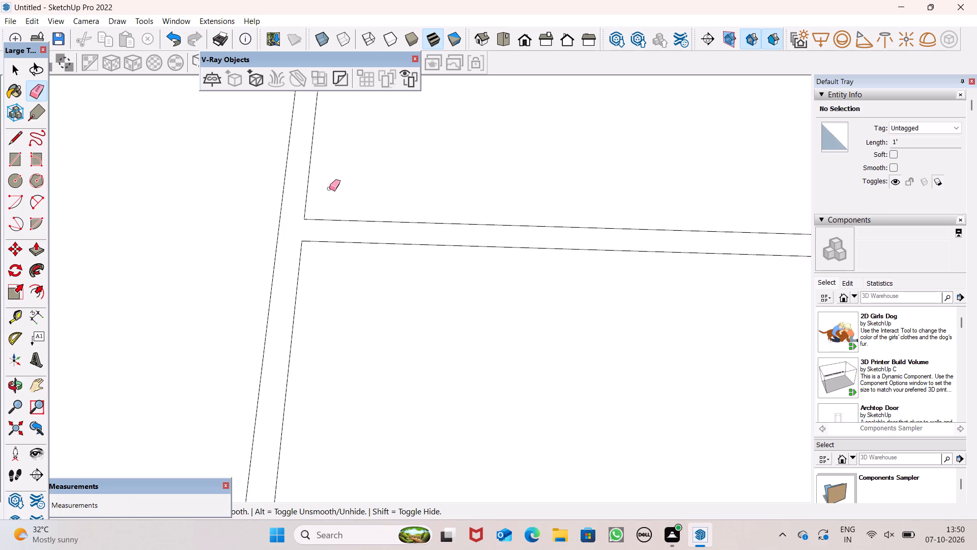
Erase the overlapping line segments at the corner where the rearmost cross wall meets the inner lengthwise wall.
scroll(329, 188, down, 4)
scroll(364, 319, down, 17)
scroll(474, 230, up, 2)
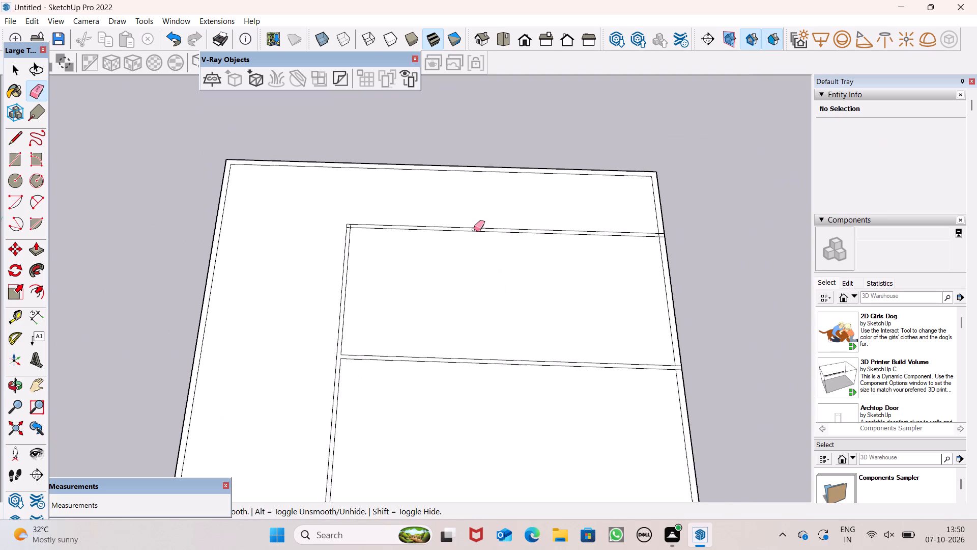
scroll(474, 229, up, 5)
scroll(66, 237, up, 10)
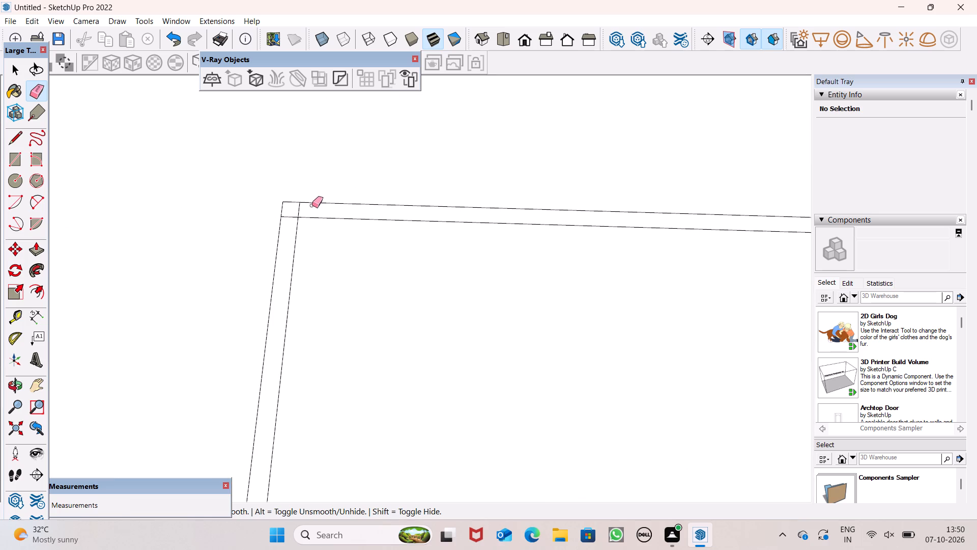
drag(312, 205, 299, 218)
Place a lengthwise guide line about 3' 4" inward from the inner face of the outer wall where the cross walls end.
scroll(304, 207, down, 13)
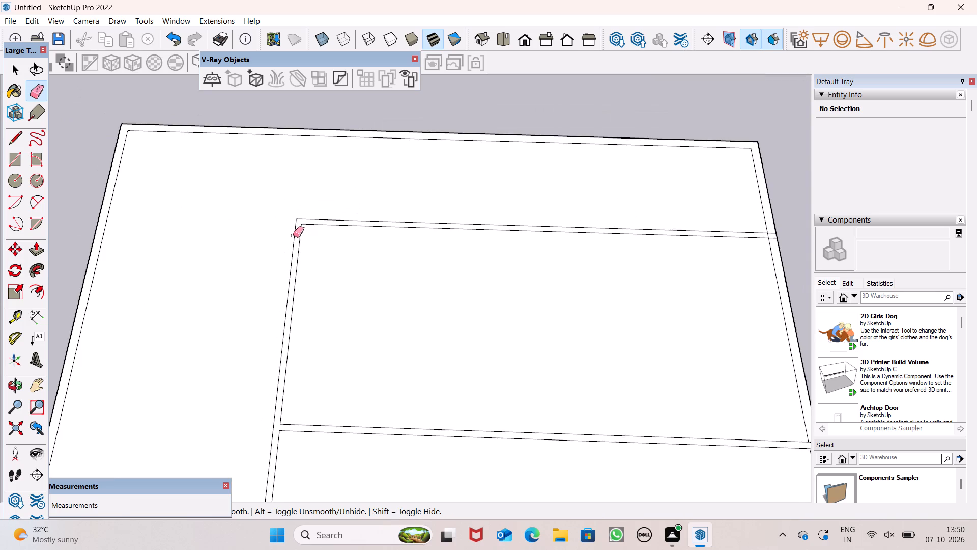
scroll(293, 235, down, 5)
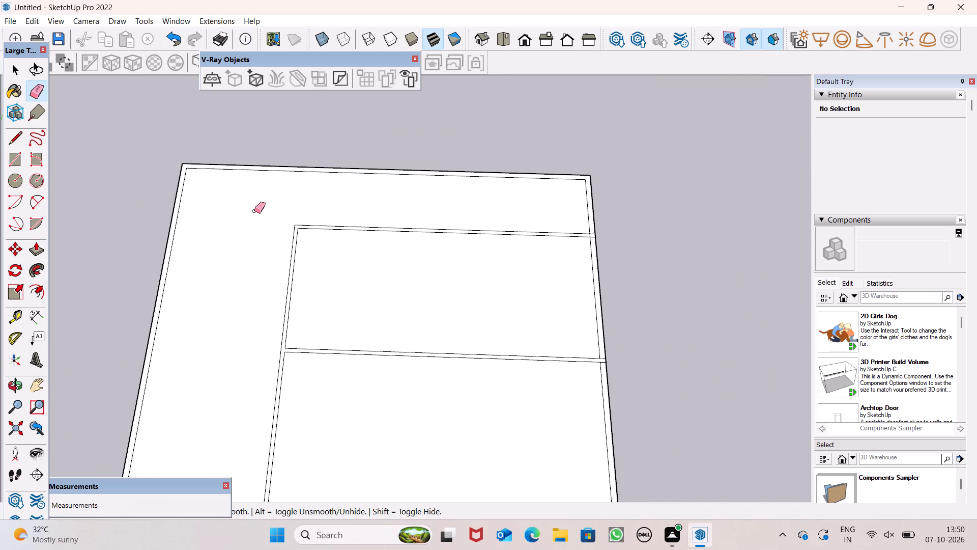
scroll(279, 201, down, 5)
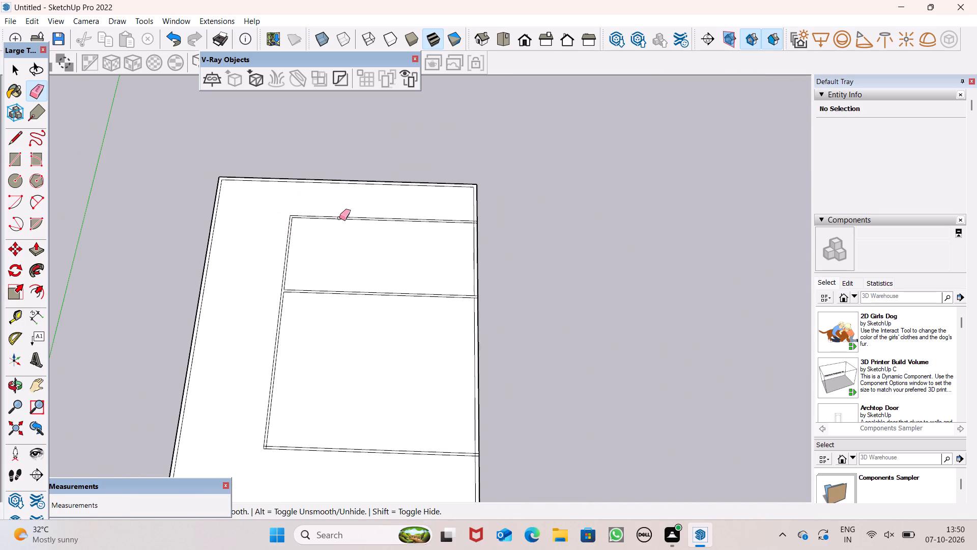
scroll(344, 219, down, 2)
scroll(446, 330, up, 2)
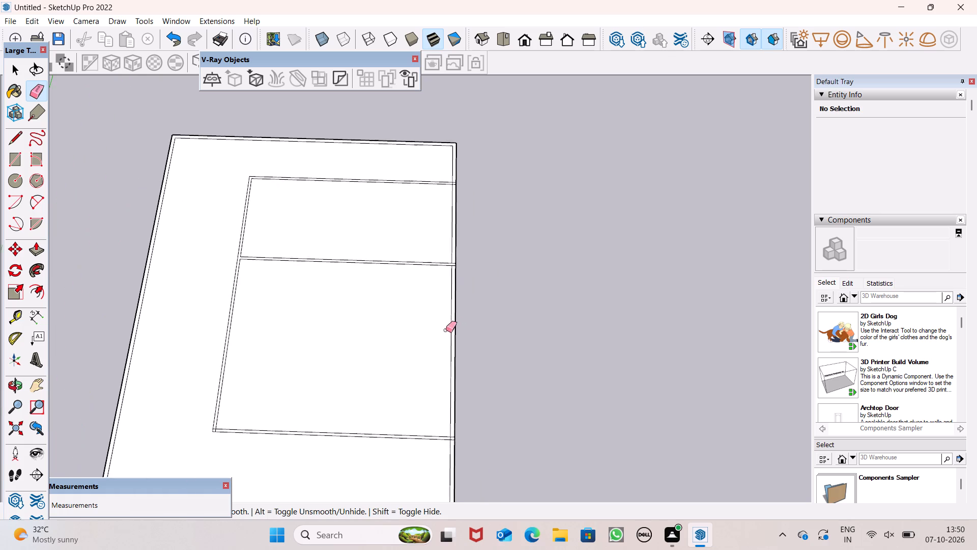
scroll(446, 330, up, 2)
click(13, 321)
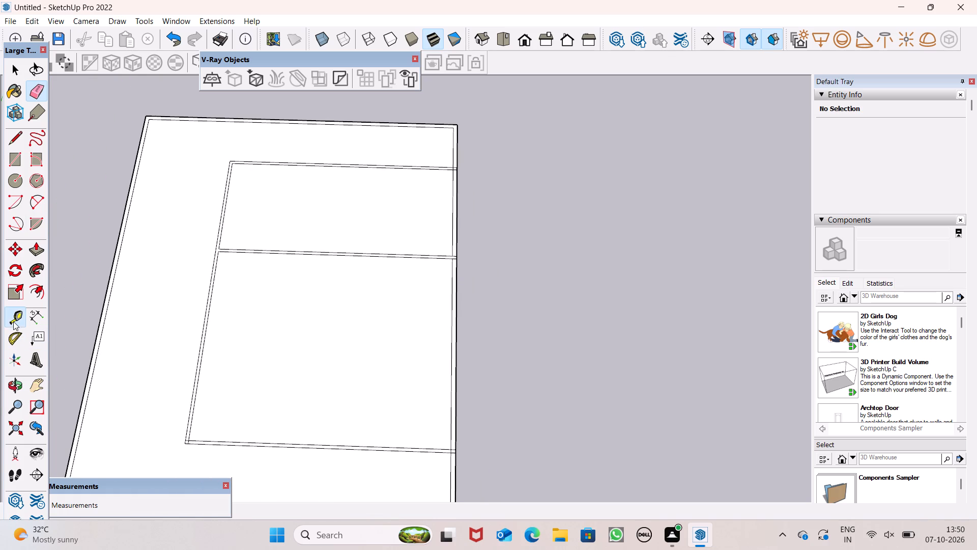
click(451, 351)
click(432, 351)
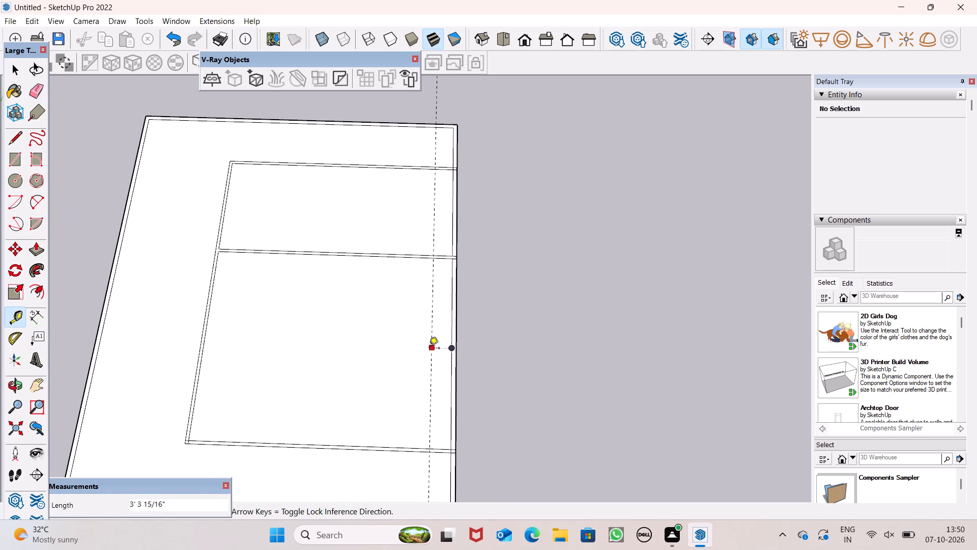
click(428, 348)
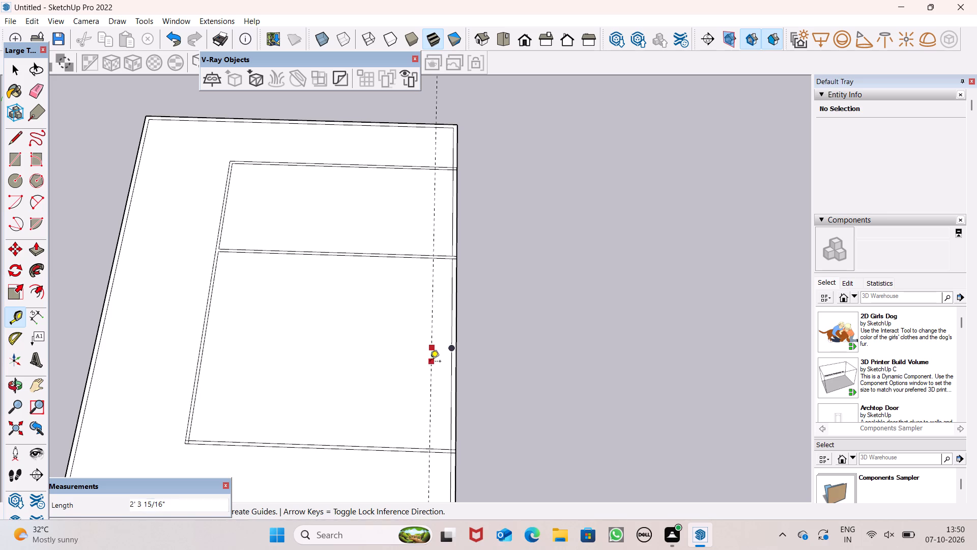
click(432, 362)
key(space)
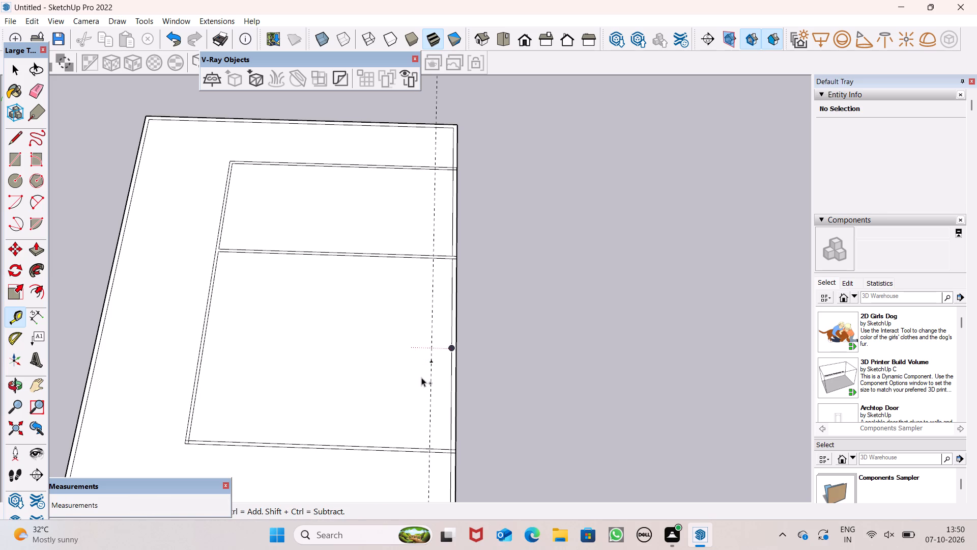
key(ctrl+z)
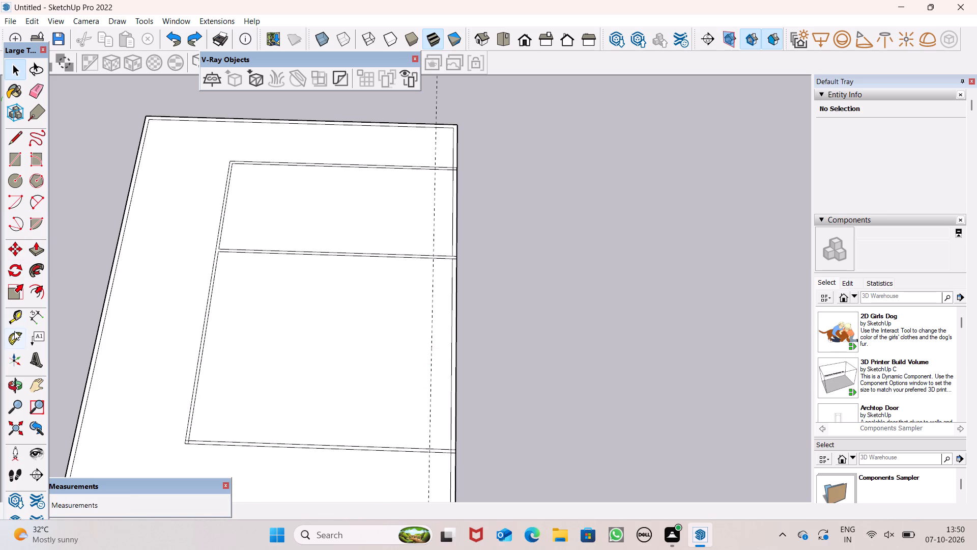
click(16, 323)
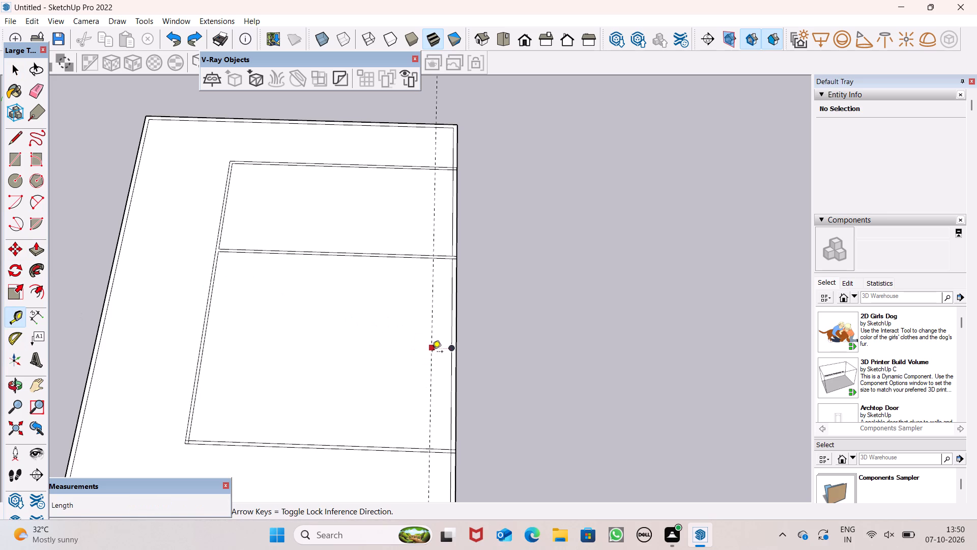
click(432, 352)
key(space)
Place a second lengthwise guide line 6" inward from the first guide.
scroll(180, 109, down, 1)
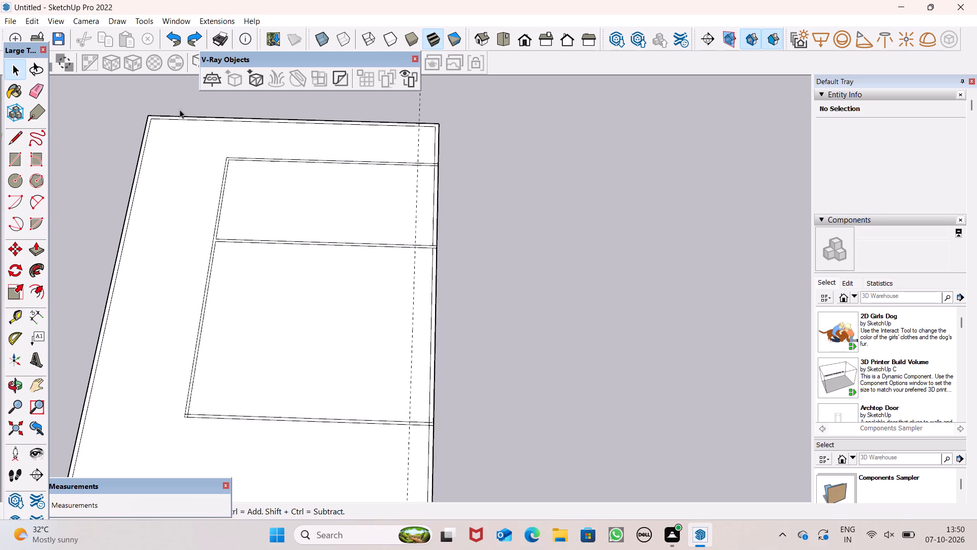
scroll(180, 109, down, 2)
scroll(389, 228, up, 5)
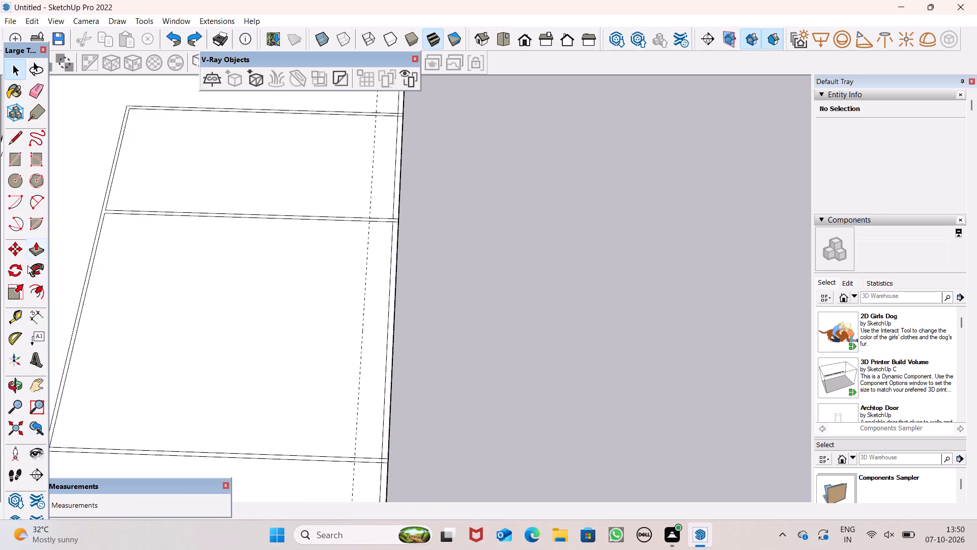
click(13, 321)
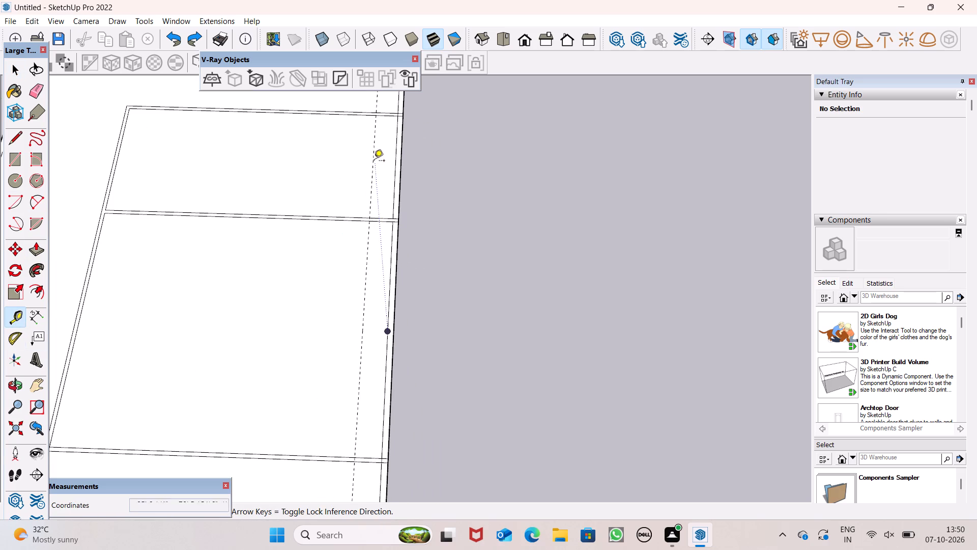
click(371, 160)
text(6")
key(Return)
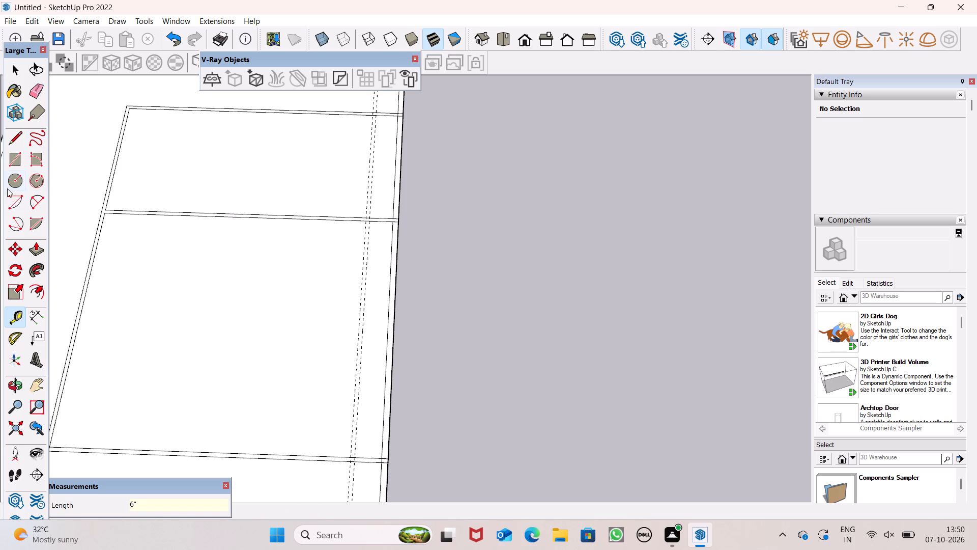
Draw a 6" wide wall rectangle between the two guides, from the rearmost cross wall to the frontmost cross wall.
click(11, 158)
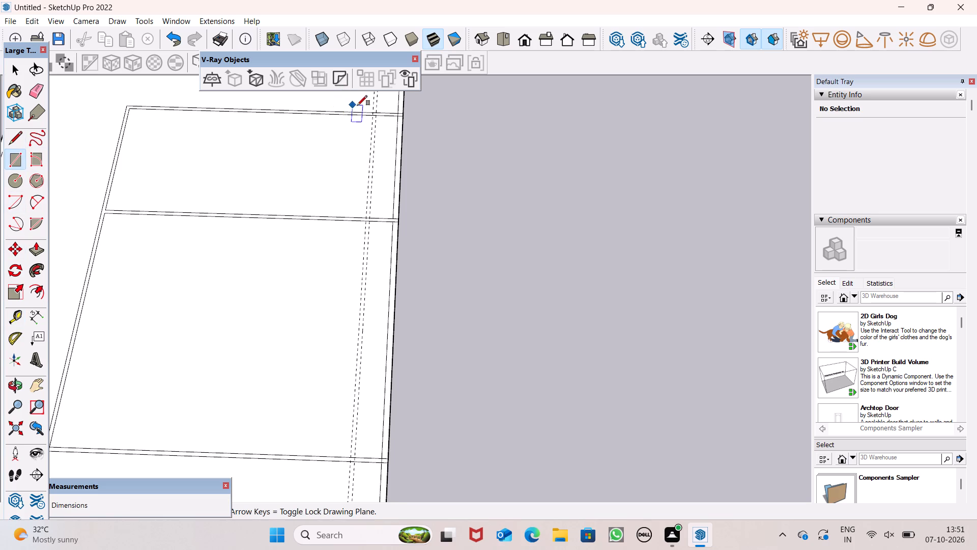
scroll(378, 108, up, 3)
scroll(373, 111, down, 1)
click(370, 115)
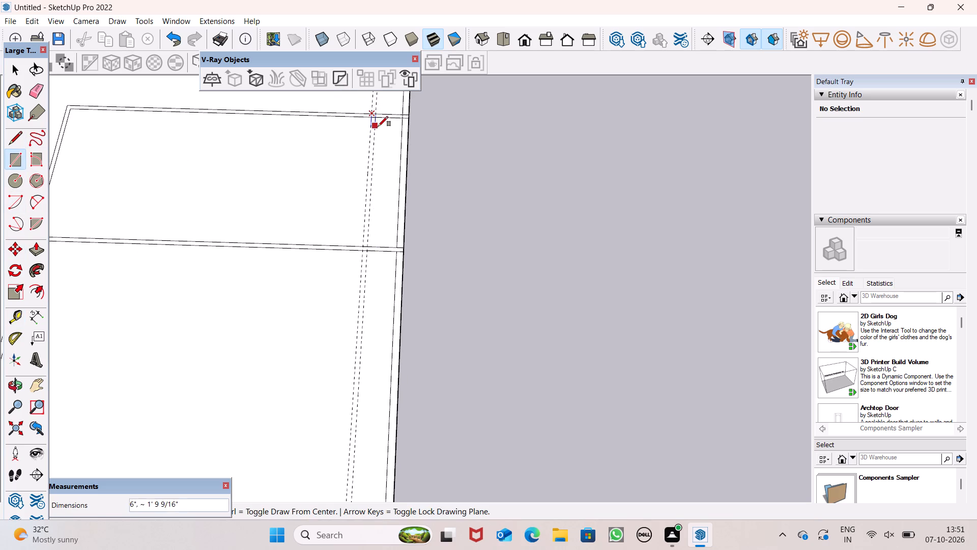
scroll(369, 141, down, 2)
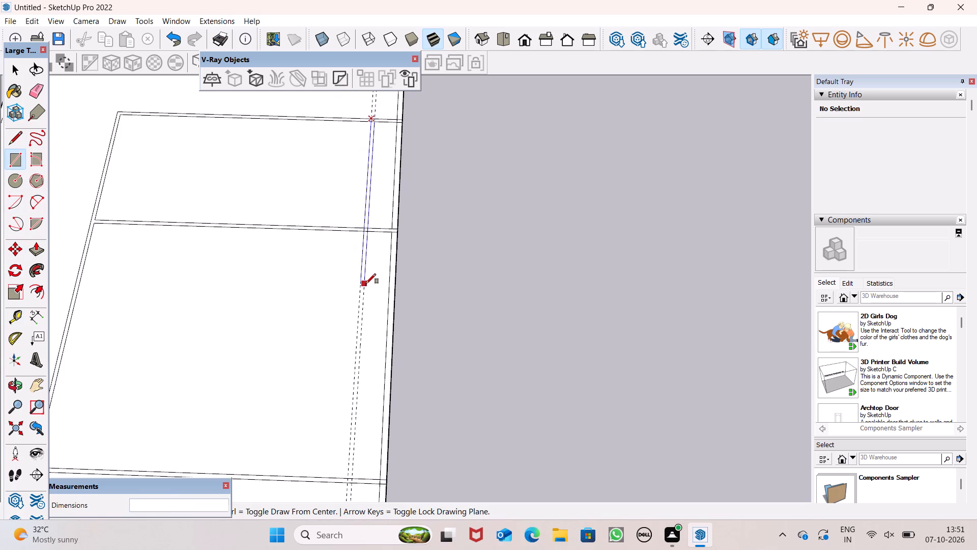
scroll(367, 281, down, 4)
scroll(364, 426, up, 9)
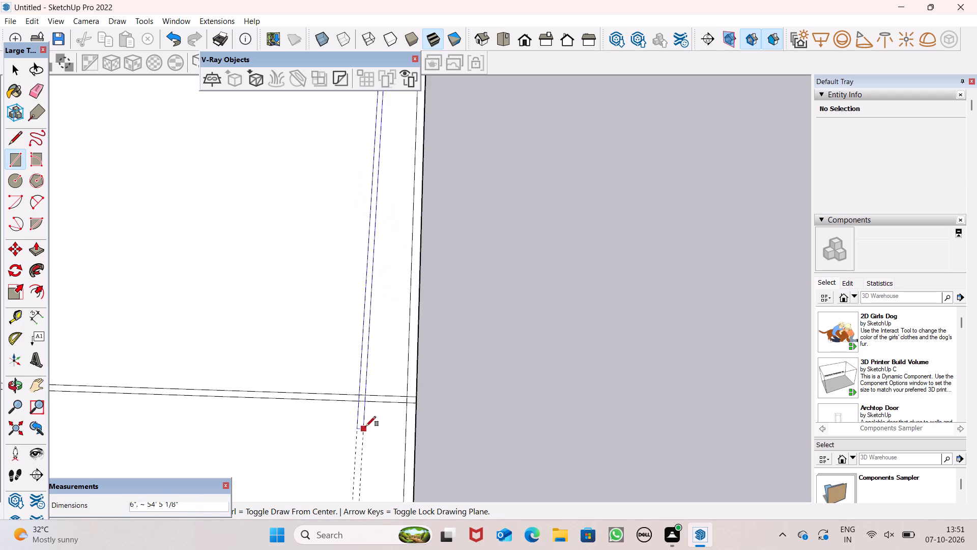
scroll(368, 391, up, 7)
click(364, 404)
scroll(390, 429, down, 4)
scroll(403, 455, up, 1)
scroll(405, 455, down, 1)
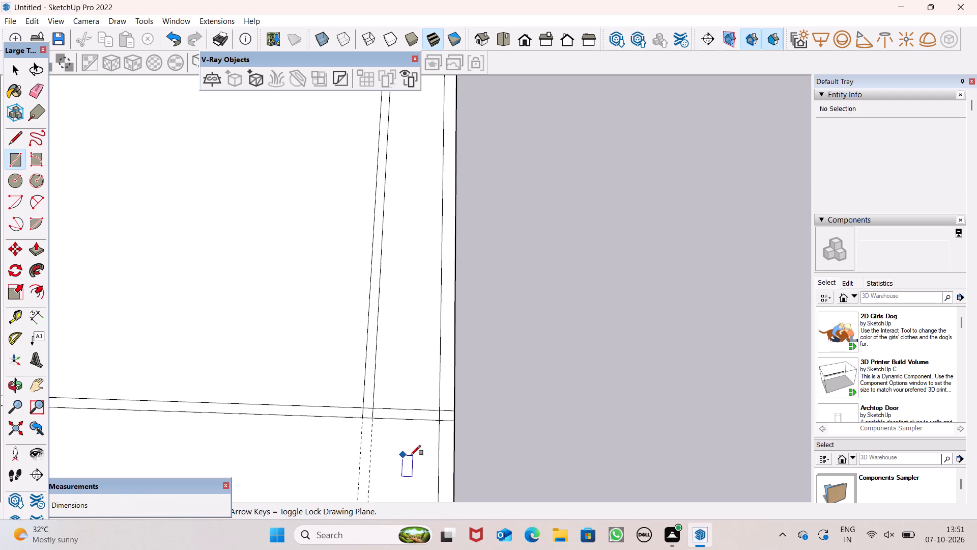
key(space)
Erase the rearmost cross wall's lines beyond the new lengthwise wall, out to the slab edge.
scroll(483, 429, down, 12)
scroll(515, 402, down, 1)
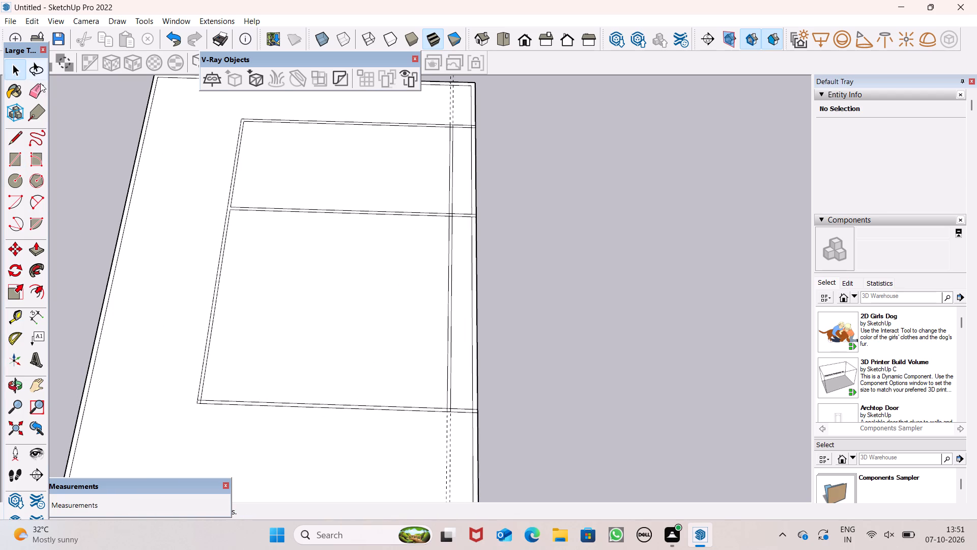
click(44, 91)
scroll(491, 118, up, 7)
drag(438, 117, 438, 119)
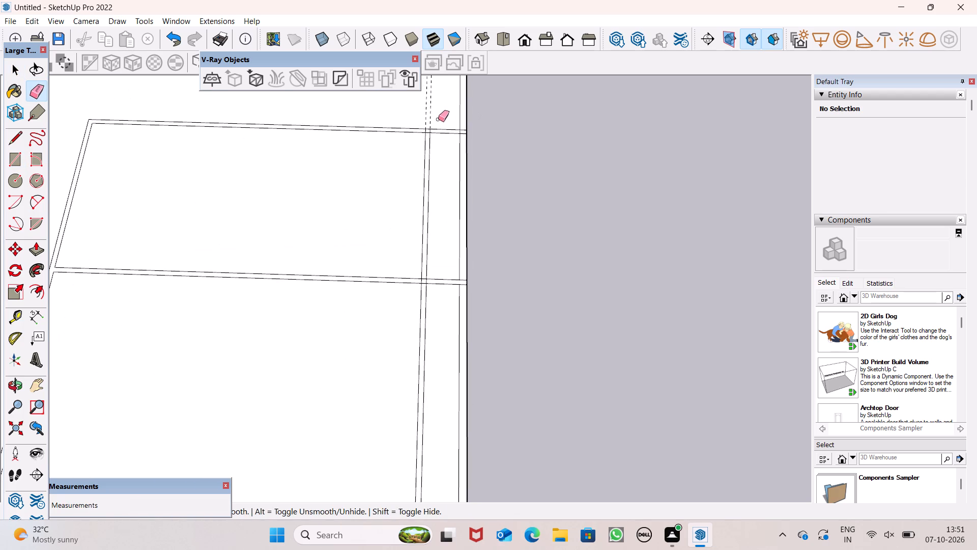
drag(438, 119, 435, 146)
scroll(458, 119, up, 6)
drag(467, 135, 466, 144)
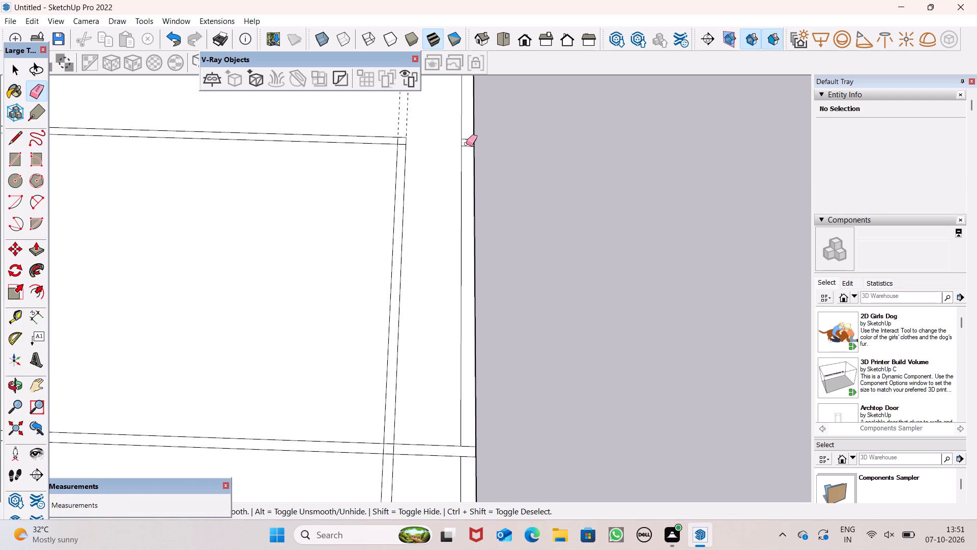
drag(466, 144, 465, 149)
Erase the two lengthwise guides and the overlapping segments at the new wall's corner with the rearmost cross wall.
scroll(397, 117, up, 6)
drag(399, 121, 433, 124)
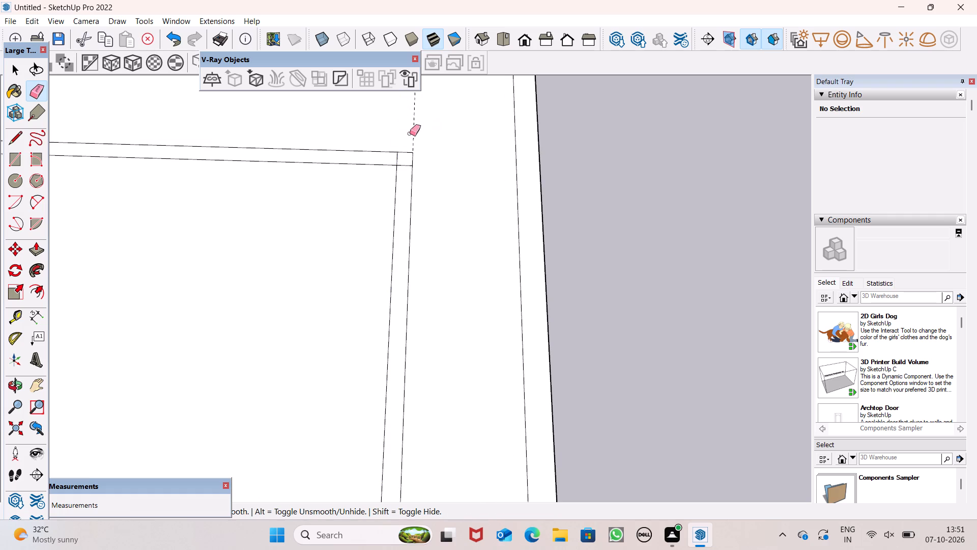
scroll(416, 131, up, 6)
drag(419, 136, 414, 140)
drag(403, 146, 418, 149)
drag(387, 185, 398, 202)
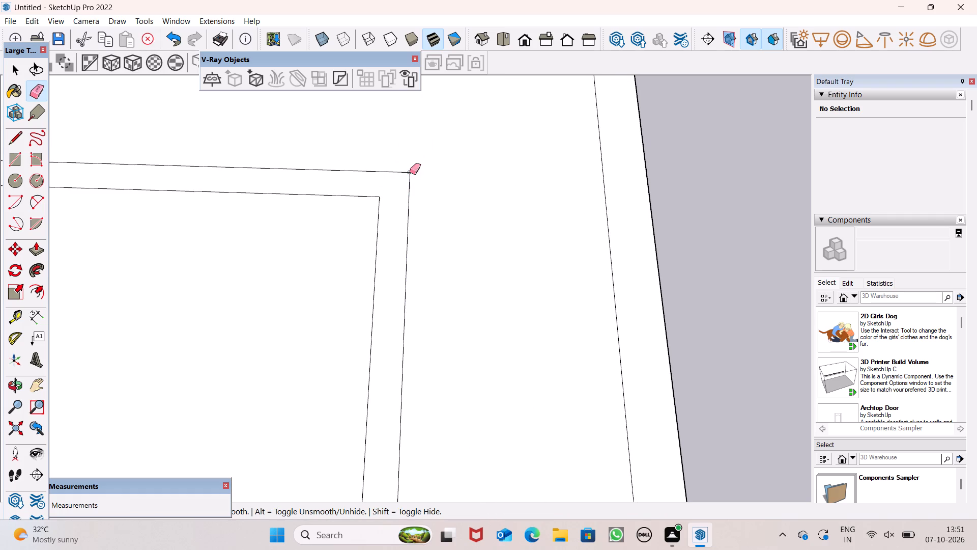
Erase the ends of the middle cross wall's lines that run across the outer wall to the slab edge.
scroll(435, 127, down, 11)
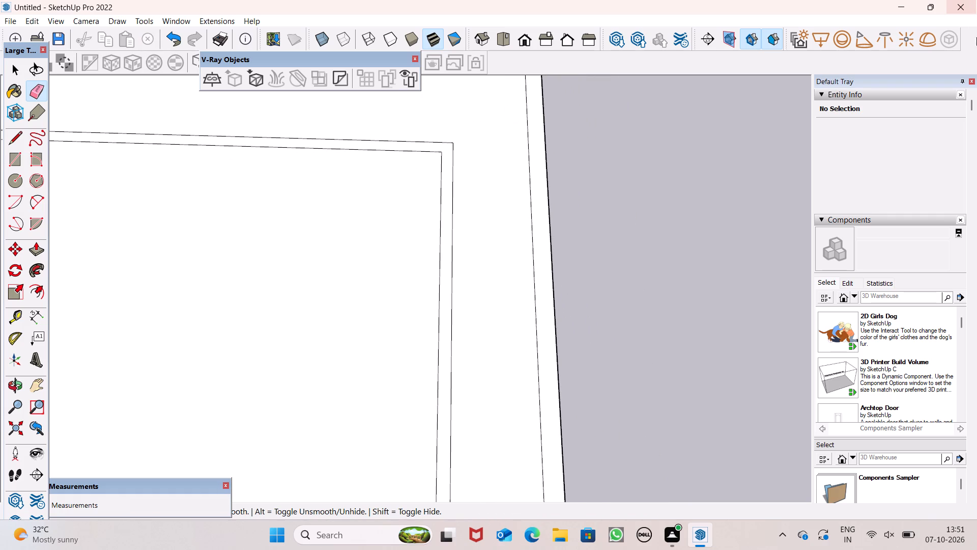
scroll(677, 153, down, 13)
scroll(558, 177, down, 6)
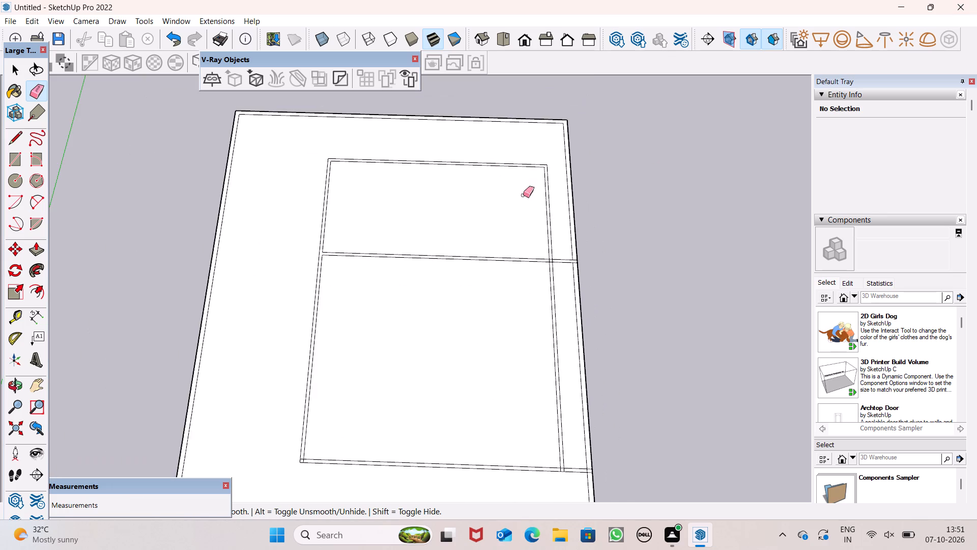
scroll(578, 268, up, 12)
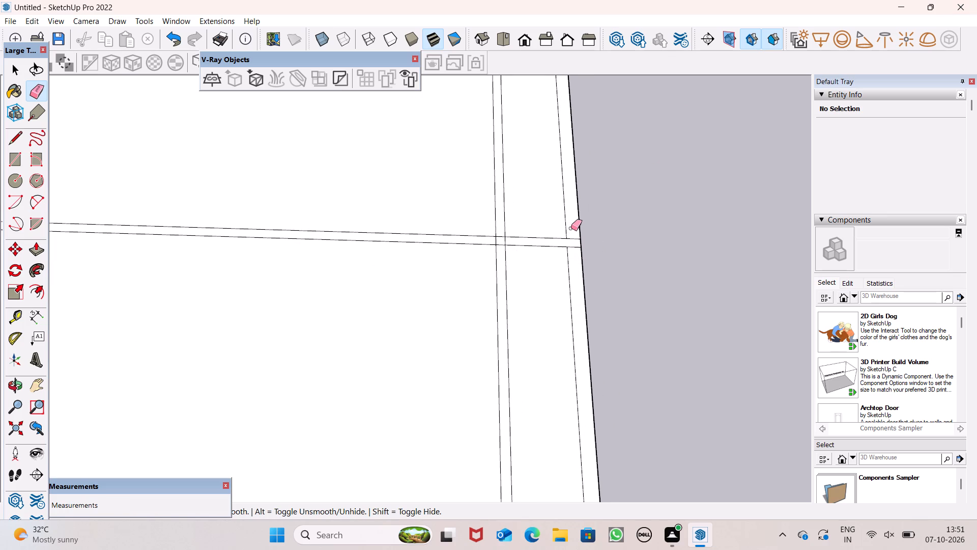
drag(571, 228, 572, 248)
Erase the overlapping segments where the middle cross wall crosses the new lengthwise wall.
scroll(573, 239, up, 4)
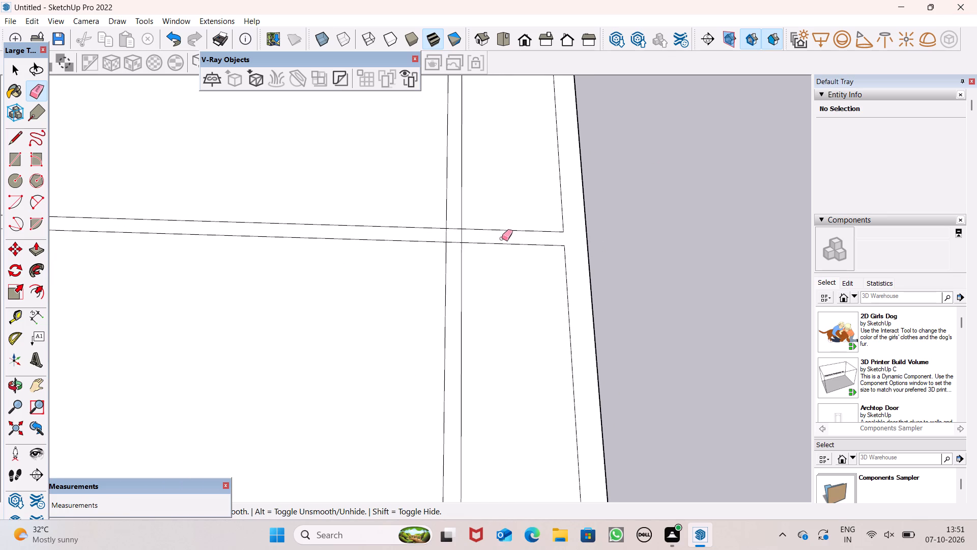
drag(442, 233, 462, 236)
click(462, 236)
drag(454, 224, 451, 243)
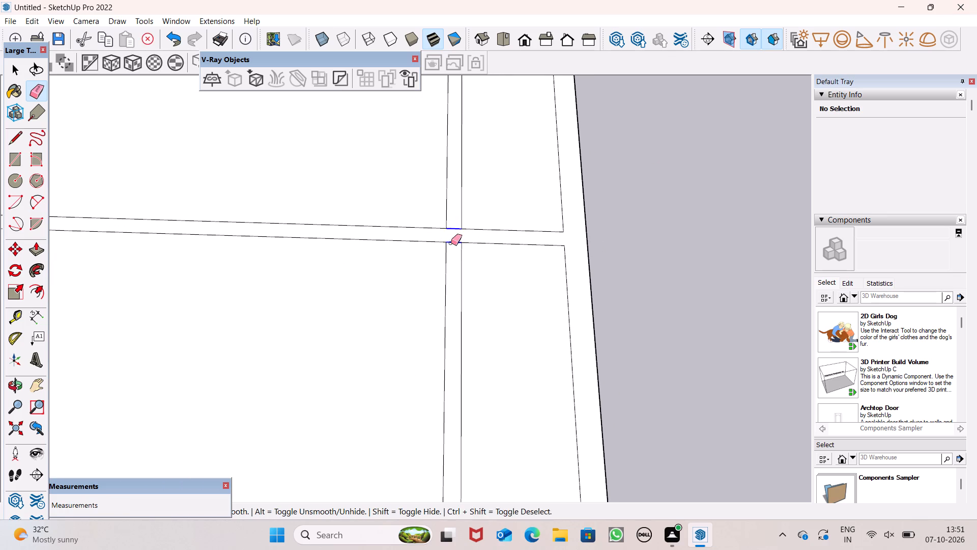
drag(451, 243, 448, 244)
Draw a line closing the gap in the outer wall's inner face at the end of the middle cross wall.
click(21, 132)
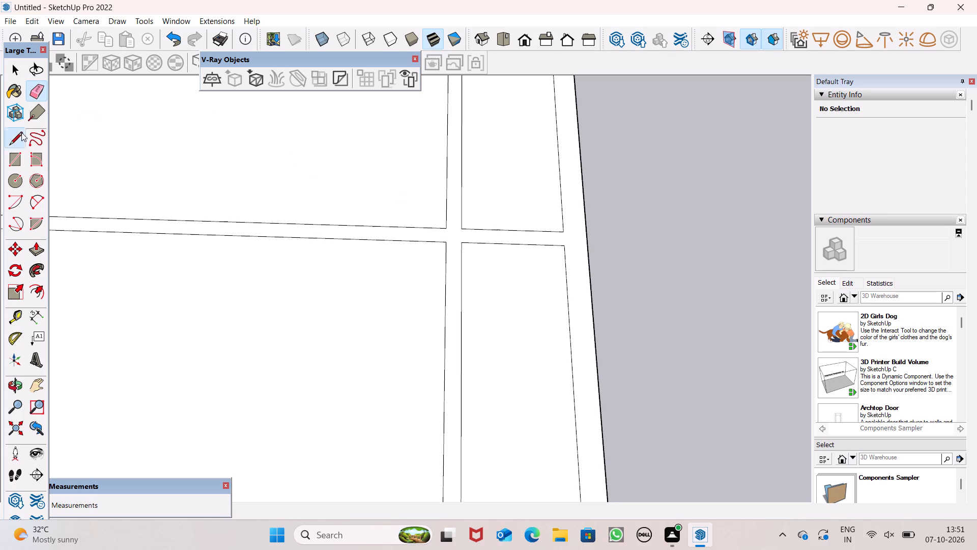
click(566, 231)
click(560, 244)
scroll(591, 237, down, 6)
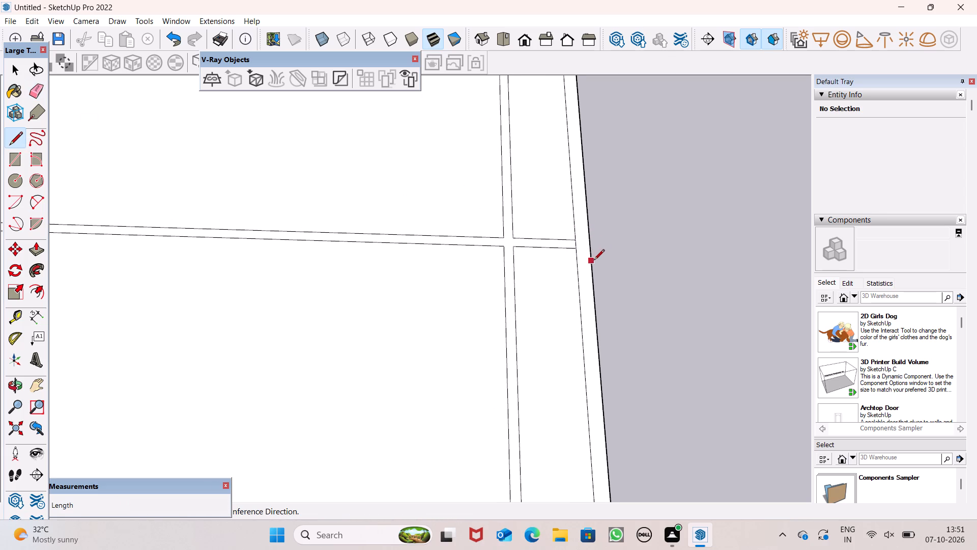
key(space)
scroll(593, 240, down, 2)
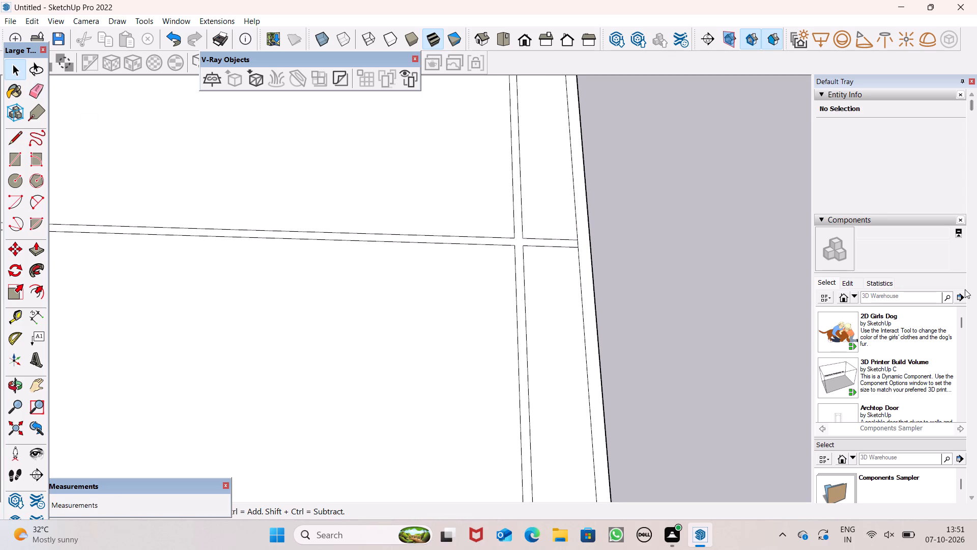
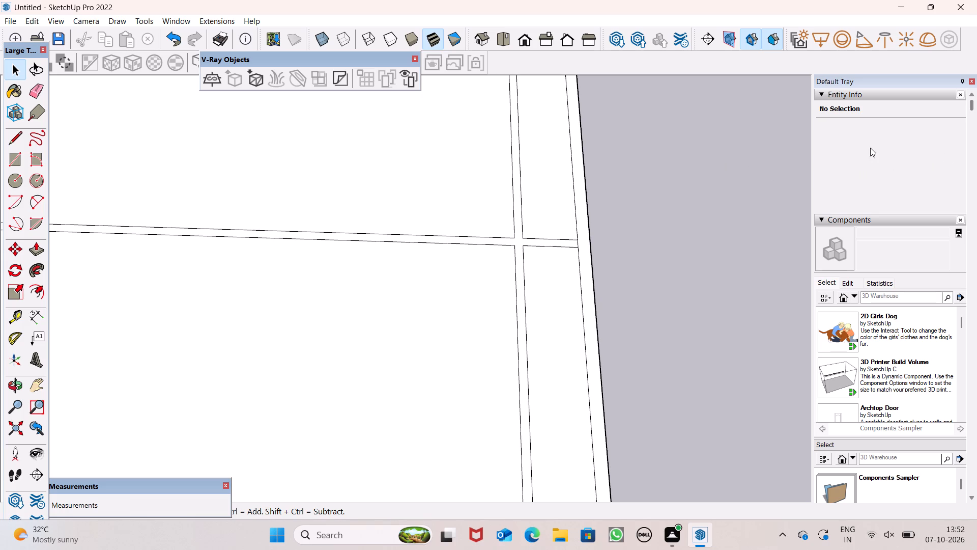
Erase the middle cross wall's two short segments between the new lengthwise wall and the outer wall.
scroll(522, 172, down, 15)
scroll(570, 183, down, 5)
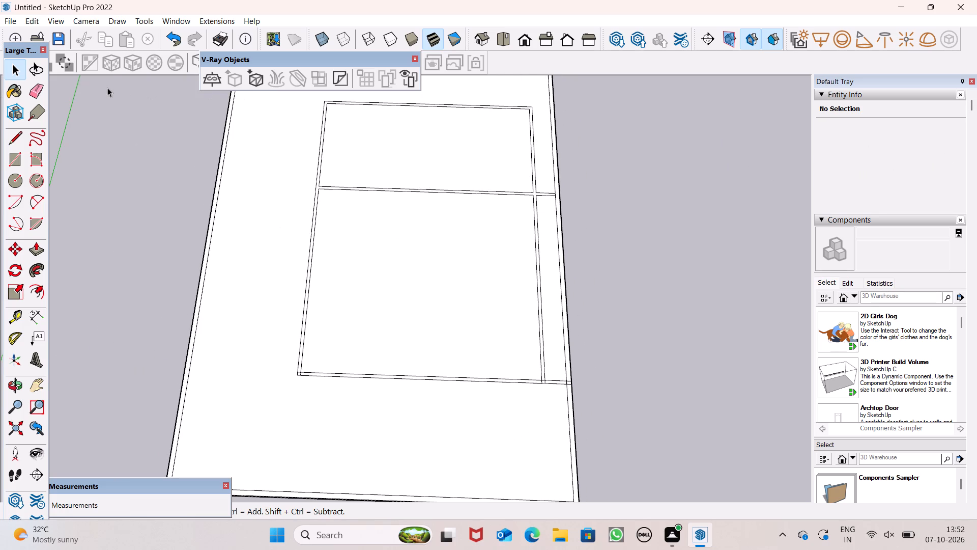
click(45, 94)
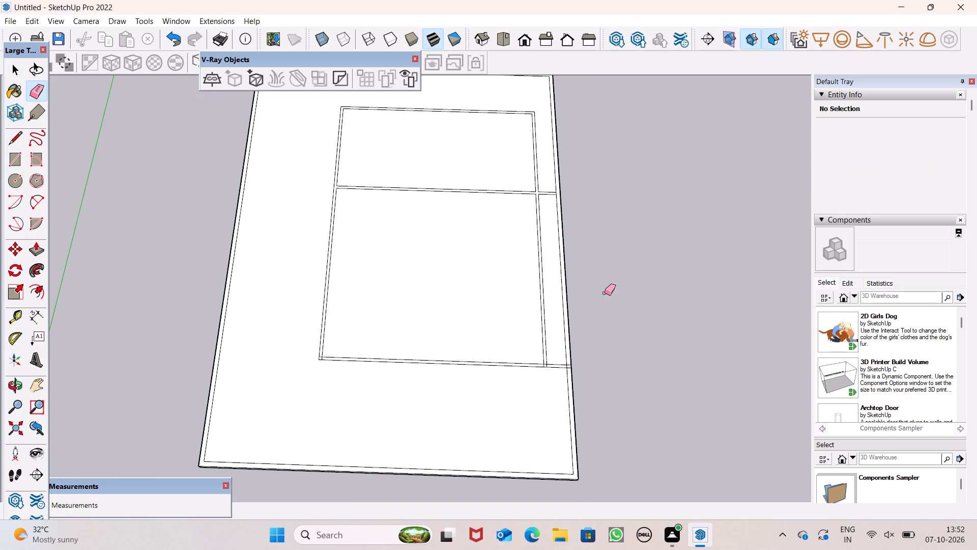
scroll(562, 348, down, 1)
scroll(560, 347, up, 6)
scroll(562, 336, down, 5)
scroll(580, 327, up, 3)
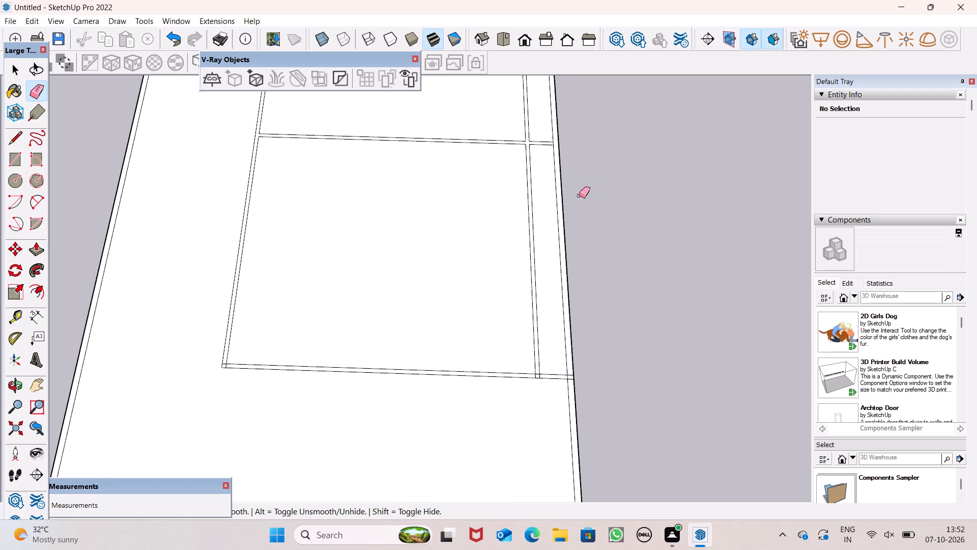
scroll(560, 177, up, 1)
scroll(538, 113, up, 10)
scroll(551, 139, down, 1)
scroll(551, 139, up, 1)
drag(548, 144, 548, 149)
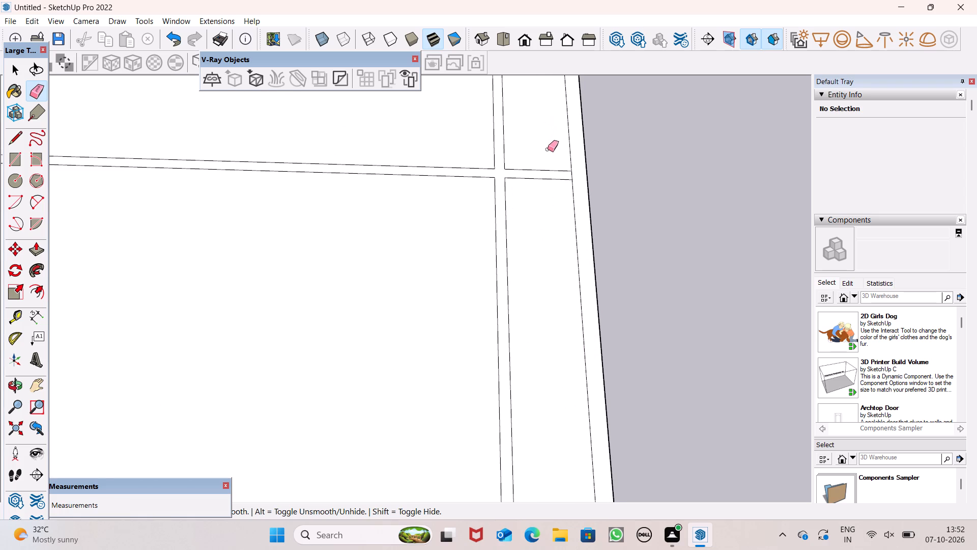
drag(548, 149, 540, 187)
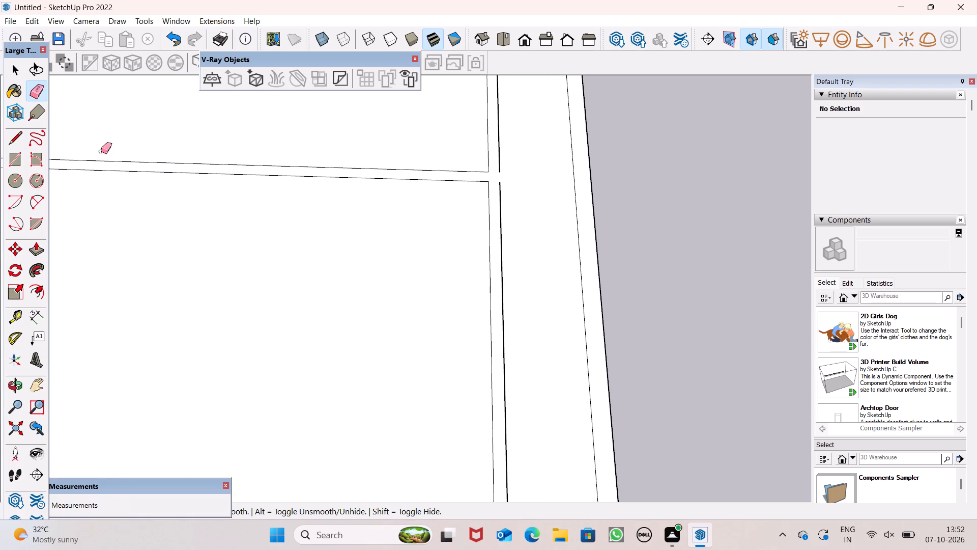
Draw a line closing the gap in the lengthwise wall's outer face at the middle cross wall.
click(25, 136)
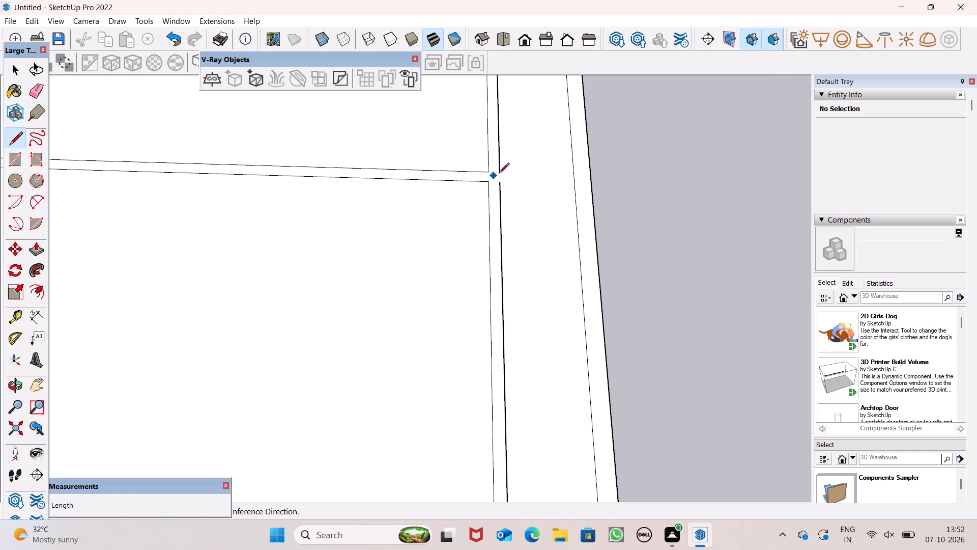
click(500, 174)
click(495, 184)
scroll(574, 189, down, 3)
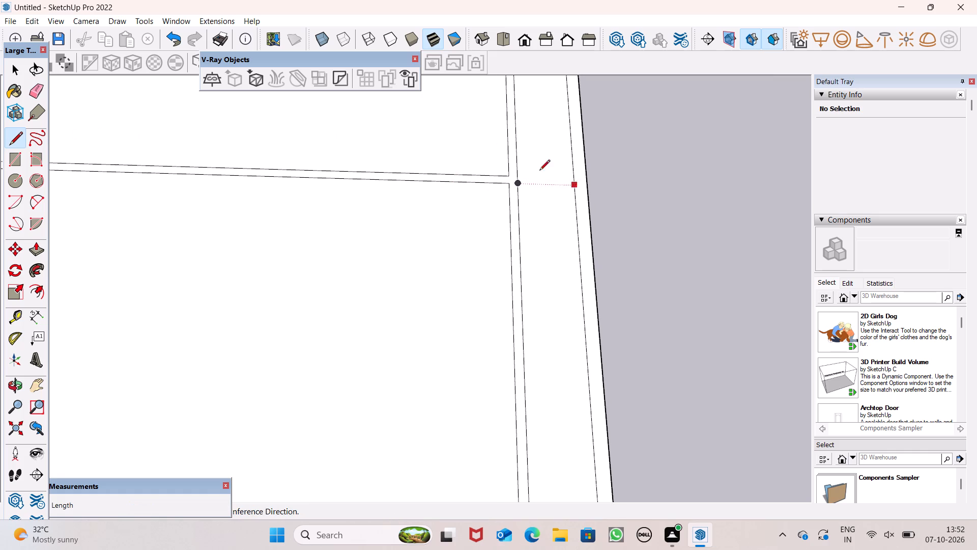
Erase the front cross wall's segments that run past the lengthwise wall to the outer wall and slab edge.
click(37, 89)
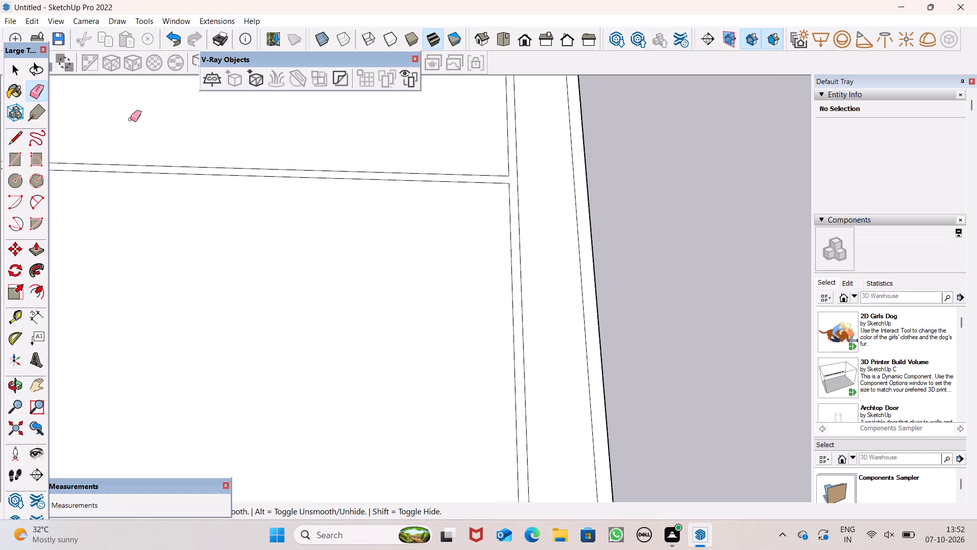
scroll(601, 169, down, 7)
scroll(600, 170, up, 1)
scroll(600, 172, down, 7)
scroll(590, 219, down, 5)
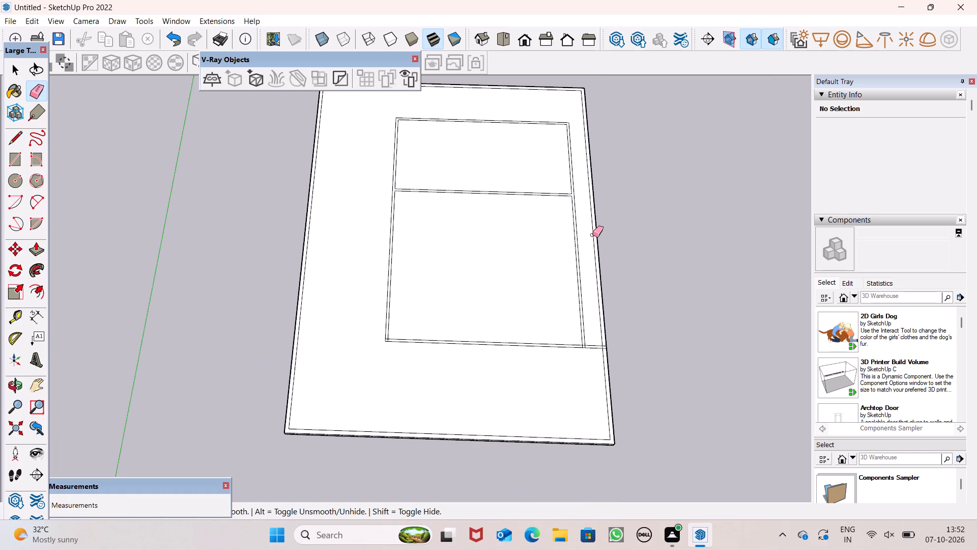
scroll(587, 325, up, 12)
scroll(609, 366, down, 1)
scroll(610, 366, up, 4)
scroll(660, 406, up, 7)
drag(640, 344, 635, 372)
drag(587, 340, 571, 369)
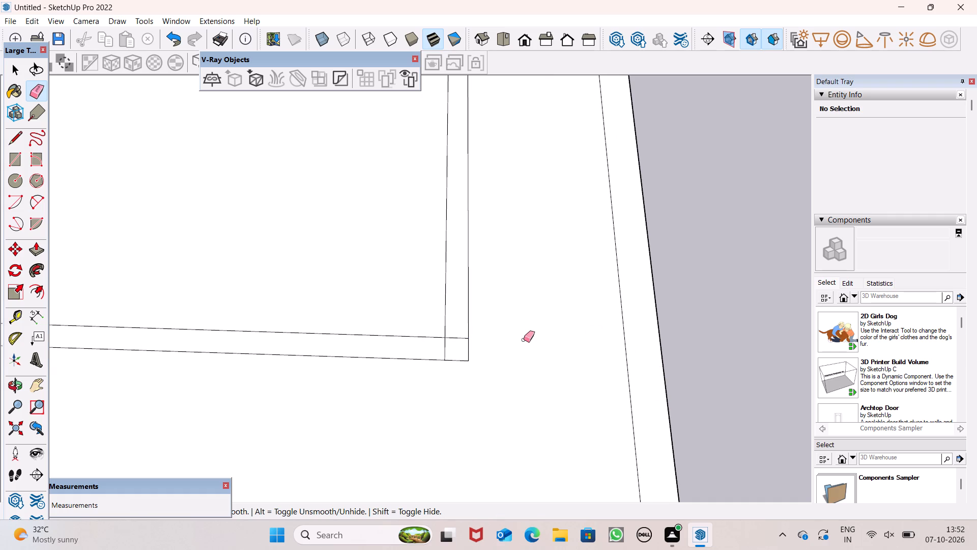
Erase the overlapping segments at both front corners of the inner wall outline.
drag(440, 349, 453, 340)
click(453, 339)
scroll(540, 321, down, 6)
scroll(598, 370, down, 15)
scroll(288, 306, down, 1)
scroll(288, 306, up, 5)
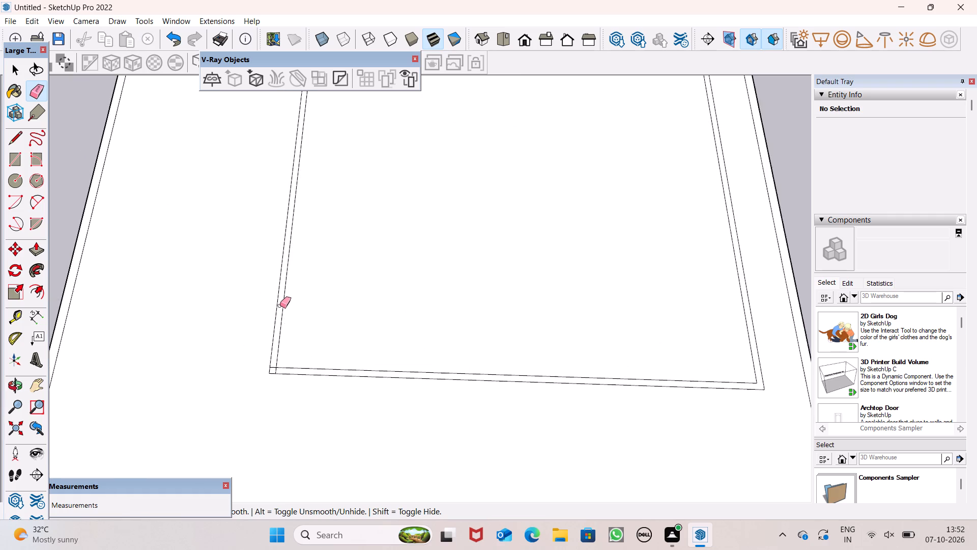
scroll(305, 405, up, 9)
scroll(267, 373, up, 3)
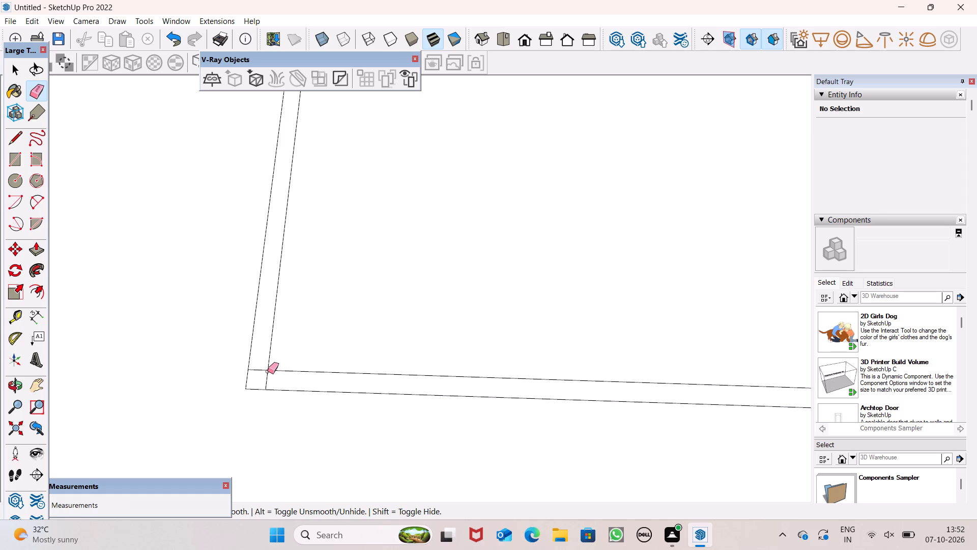
scroll(268, 371, up, 3)
drag(258, 364, 267, 393)
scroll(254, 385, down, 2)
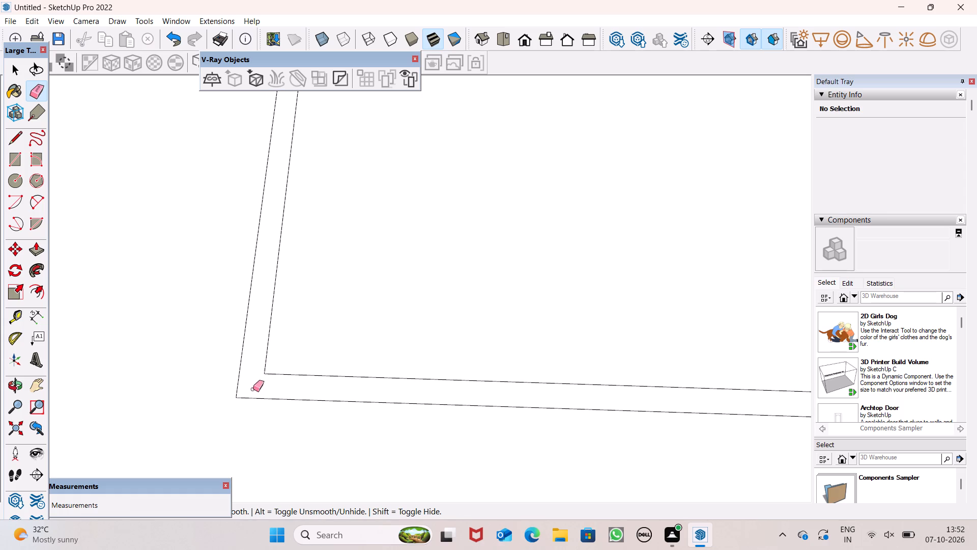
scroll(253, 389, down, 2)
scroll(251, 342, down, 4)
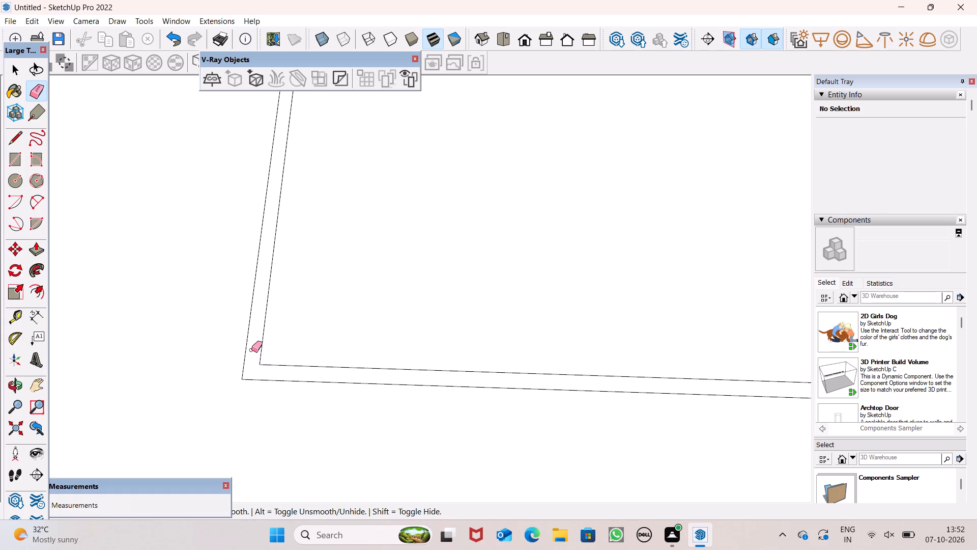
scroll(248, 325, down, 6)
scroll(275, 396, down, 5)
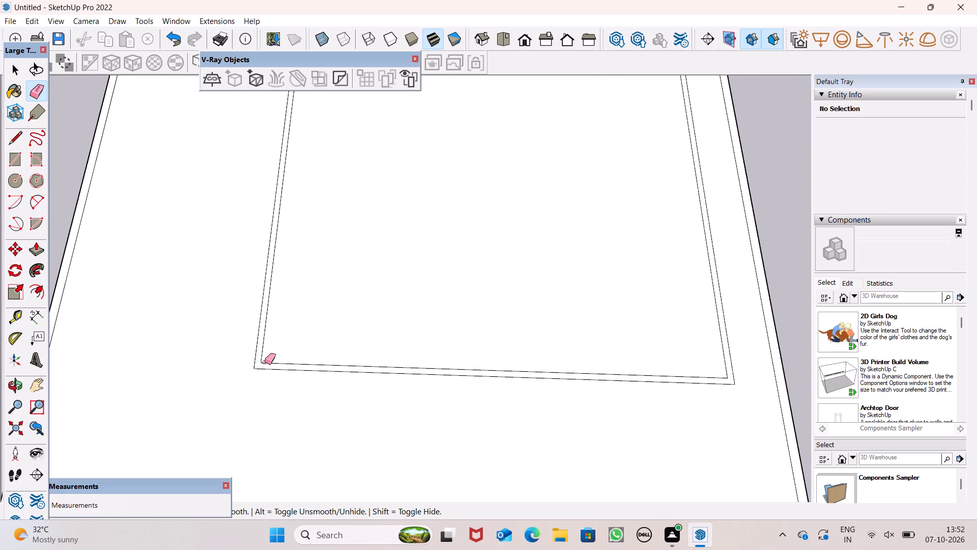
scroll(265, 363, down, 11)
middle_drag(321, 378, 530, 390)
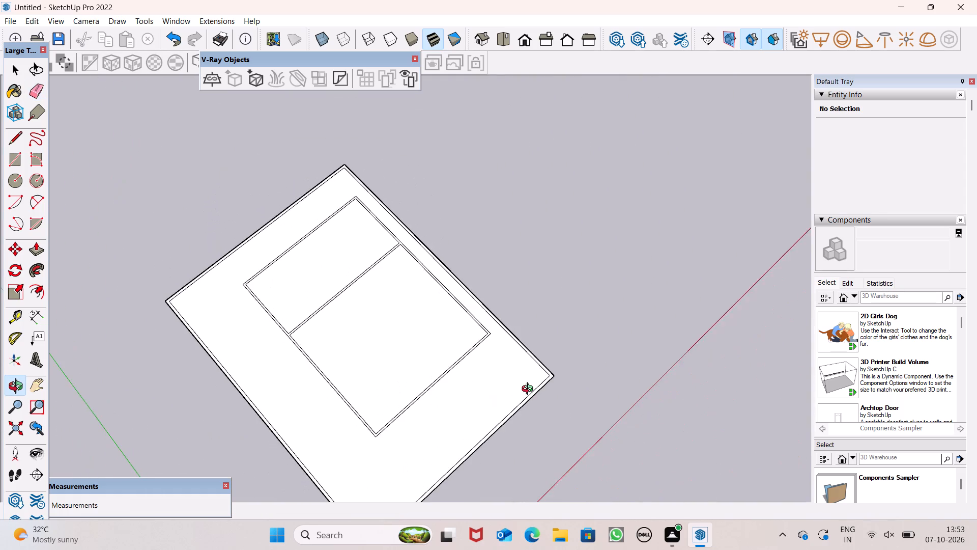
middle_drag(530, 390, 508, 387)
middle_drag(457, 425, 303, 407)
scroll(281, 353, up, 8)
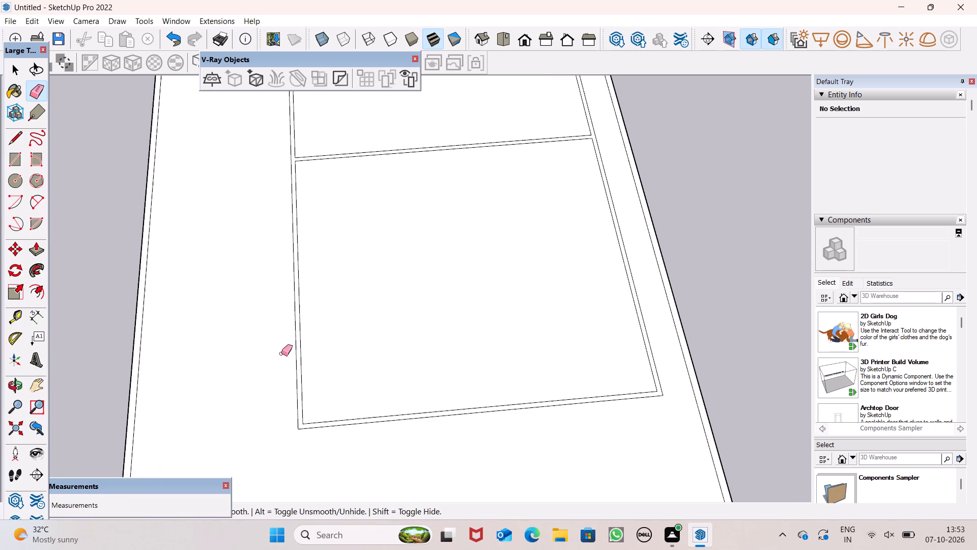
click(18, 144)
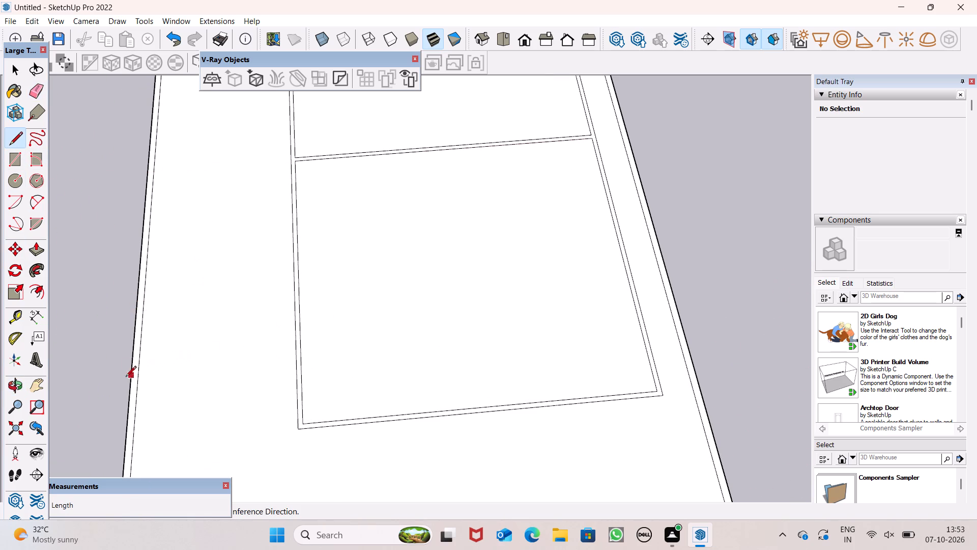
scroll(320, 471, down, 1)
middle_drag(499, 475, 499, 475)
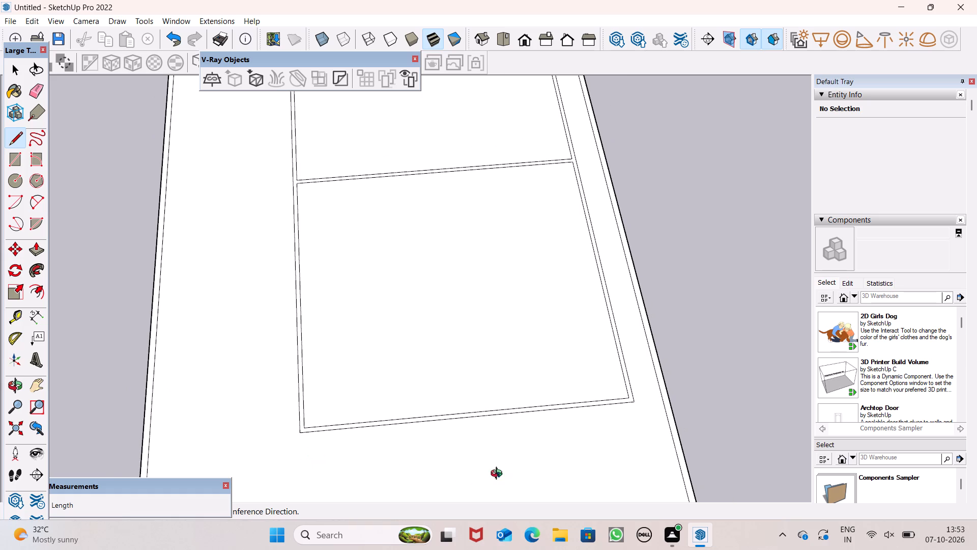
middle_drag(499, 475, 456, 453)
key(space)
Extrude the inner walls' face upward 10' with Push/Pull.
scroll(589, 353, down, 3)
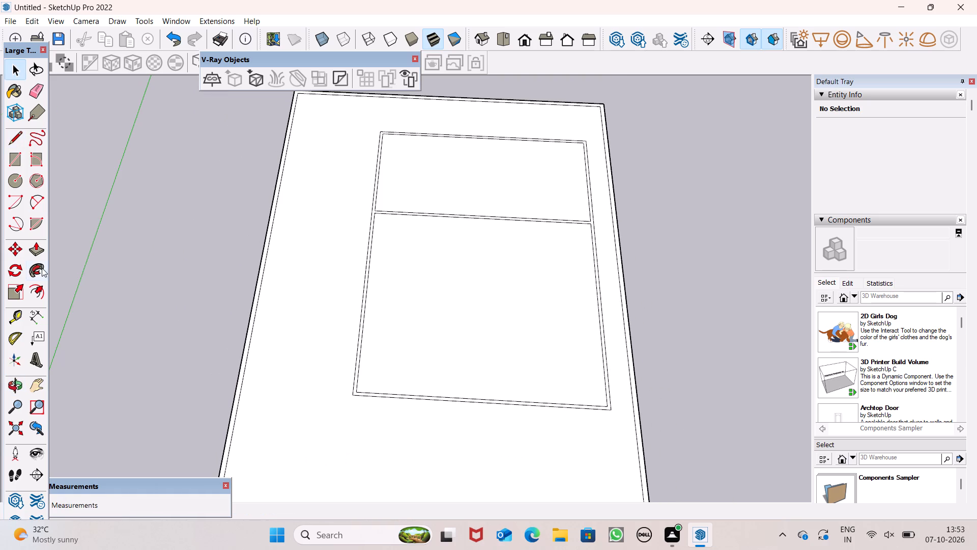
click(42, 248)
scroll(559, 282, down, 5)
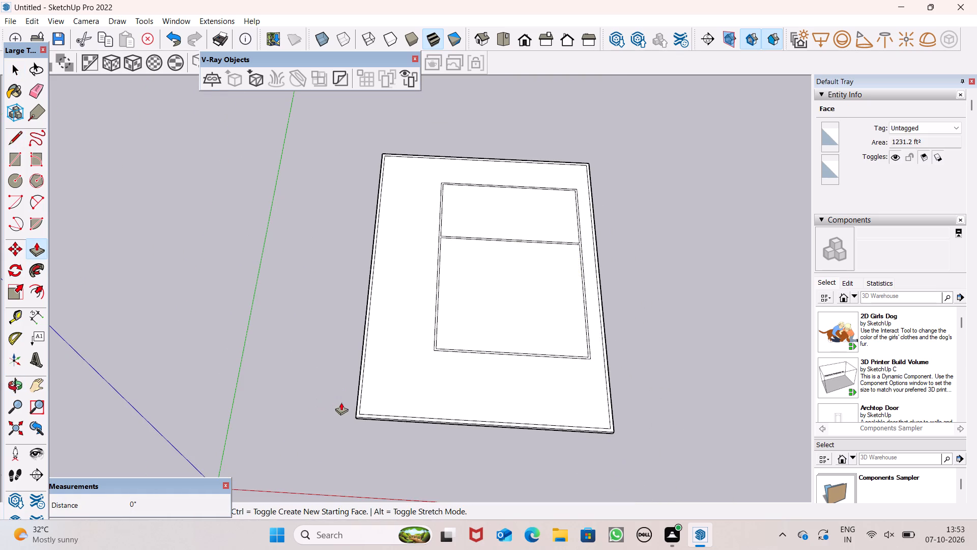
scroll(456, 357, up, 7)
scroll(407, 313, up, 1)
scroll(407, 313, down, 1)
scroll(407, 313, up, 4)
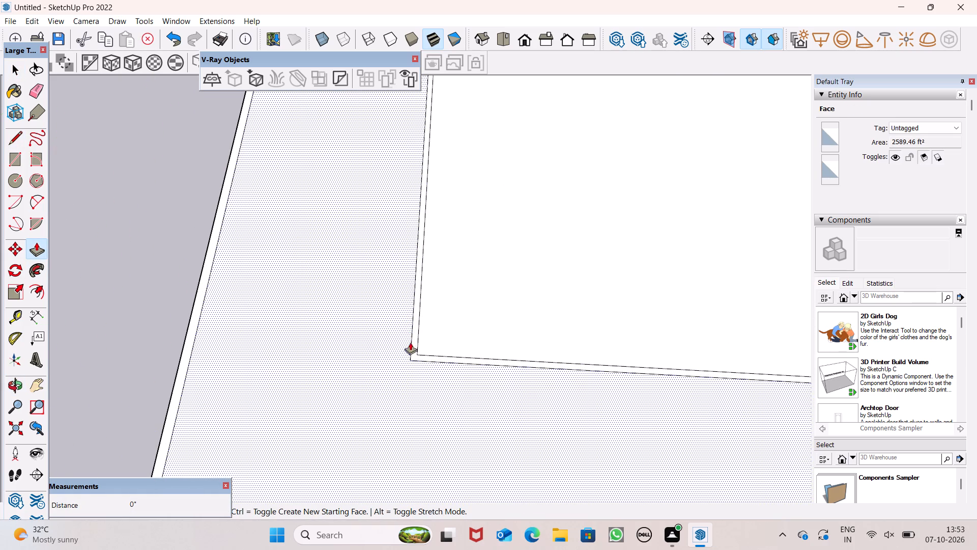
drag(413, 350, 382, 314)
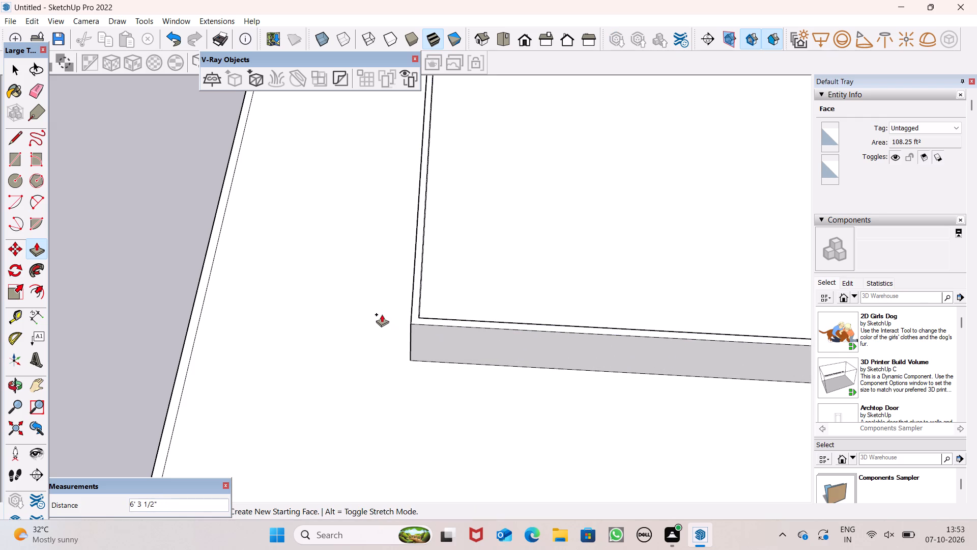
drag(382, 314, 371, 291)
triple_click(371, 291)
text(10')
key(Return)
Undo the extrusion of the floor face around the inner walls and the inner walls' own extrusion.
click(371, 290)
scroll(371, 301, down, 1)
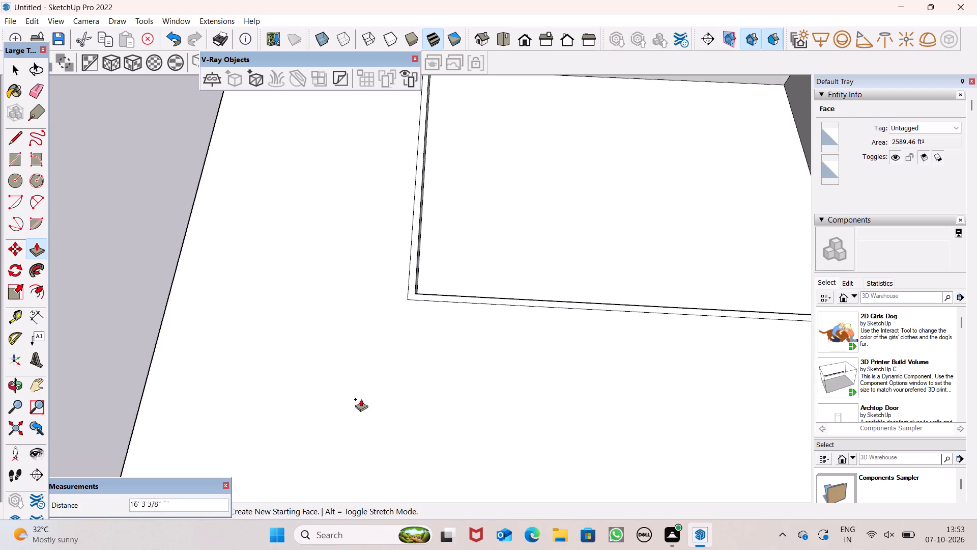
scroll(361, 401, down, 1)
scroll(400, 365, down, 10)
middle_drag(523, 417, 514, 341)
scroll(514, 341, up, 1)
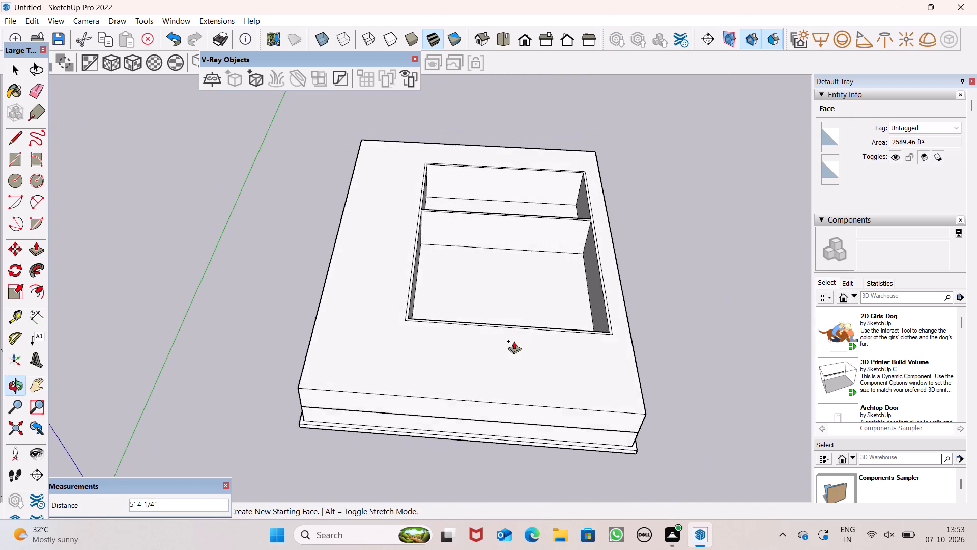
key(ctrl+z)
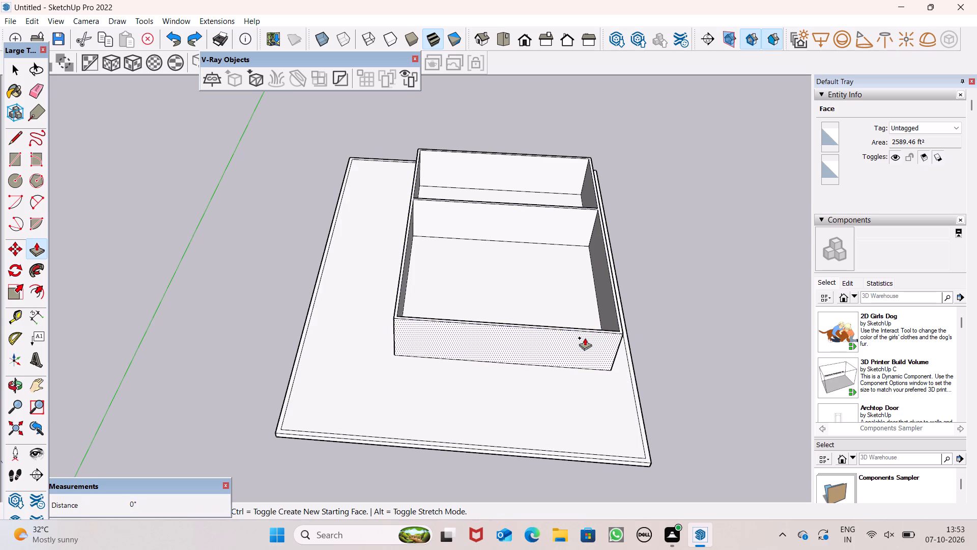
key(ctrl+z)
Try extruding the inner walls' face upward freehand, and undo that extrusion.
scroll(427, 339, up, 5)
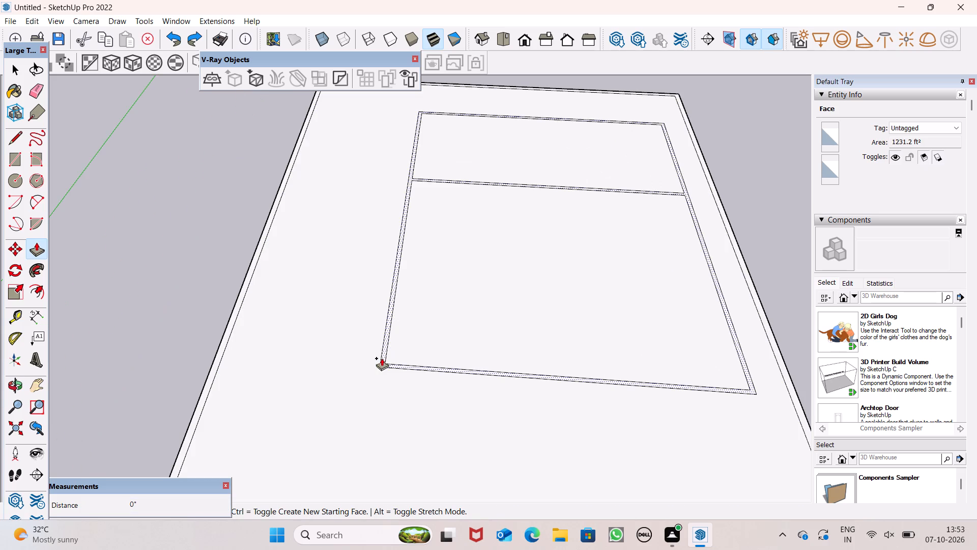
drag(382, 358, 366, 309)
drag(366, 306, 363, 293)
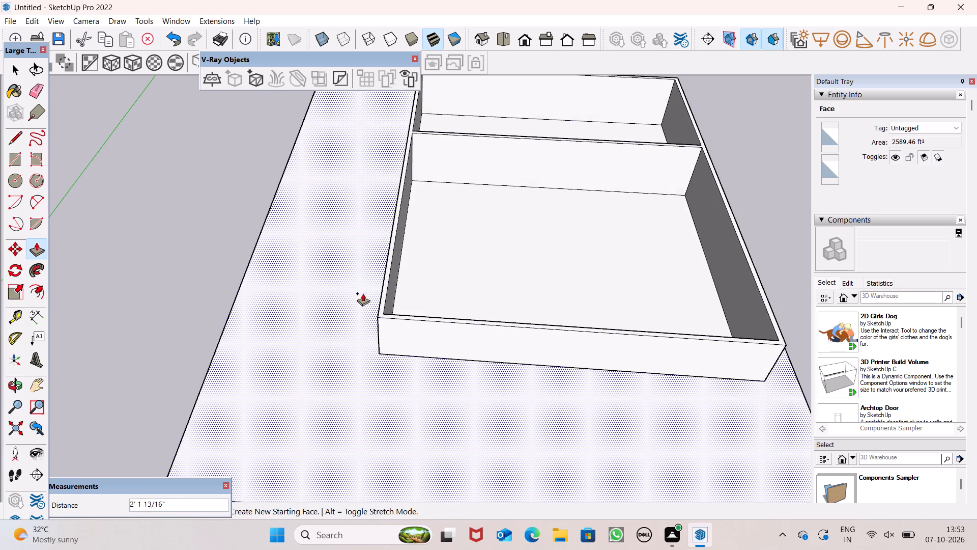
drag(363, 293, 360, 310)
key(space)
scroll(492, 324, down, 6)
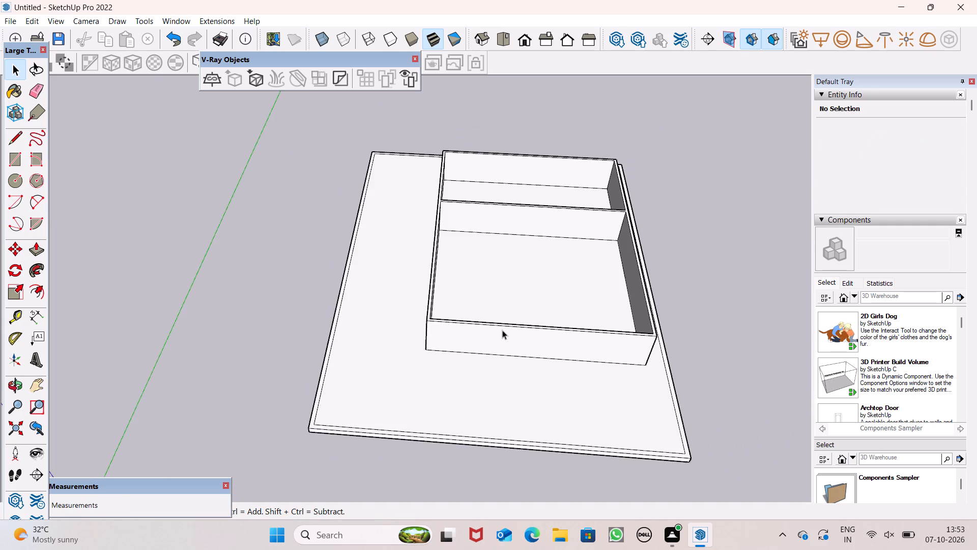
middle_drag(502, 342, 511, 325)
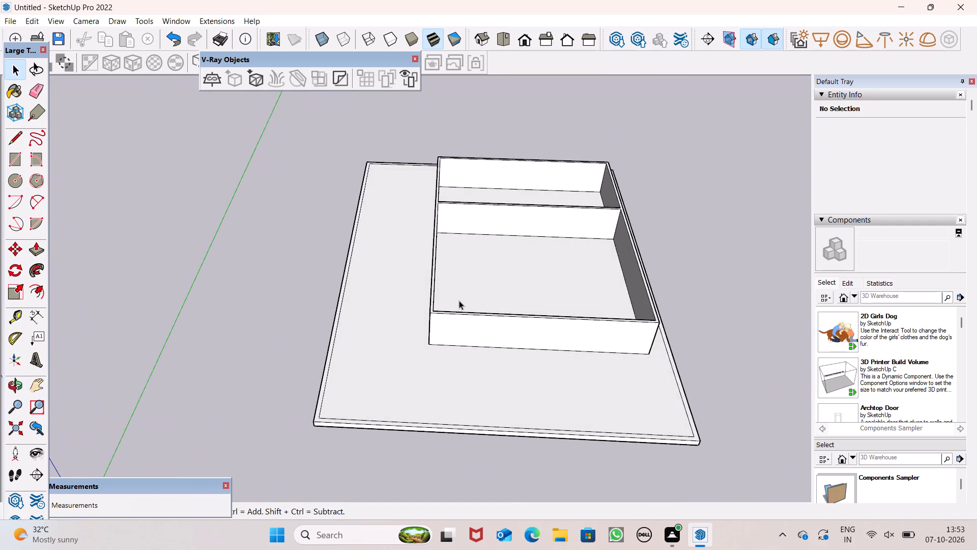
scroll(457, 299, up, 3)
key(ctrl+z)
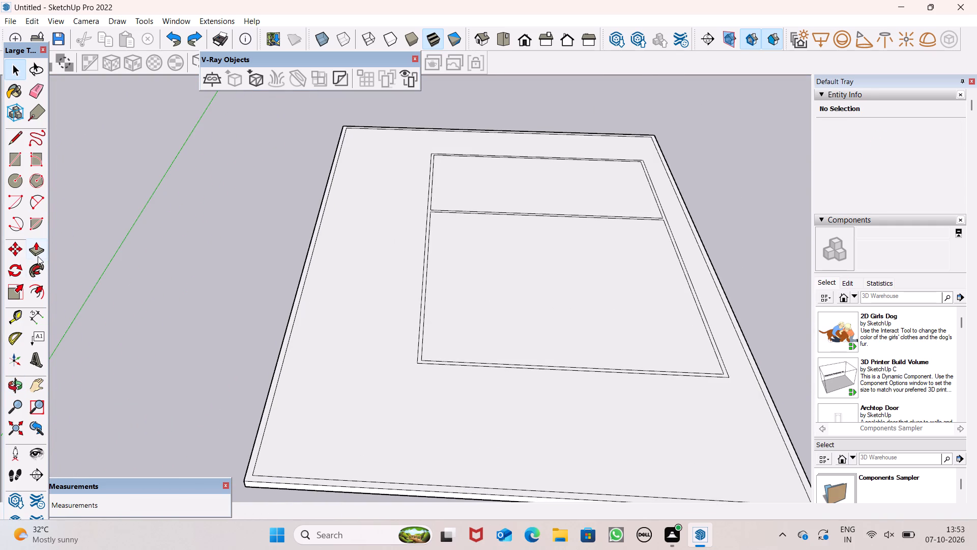
Extrude the inner walls' face, including the middle cross wall, upward 10' with Push/Pull.
click(38, 256)
scroll(420, 356, up, 6)
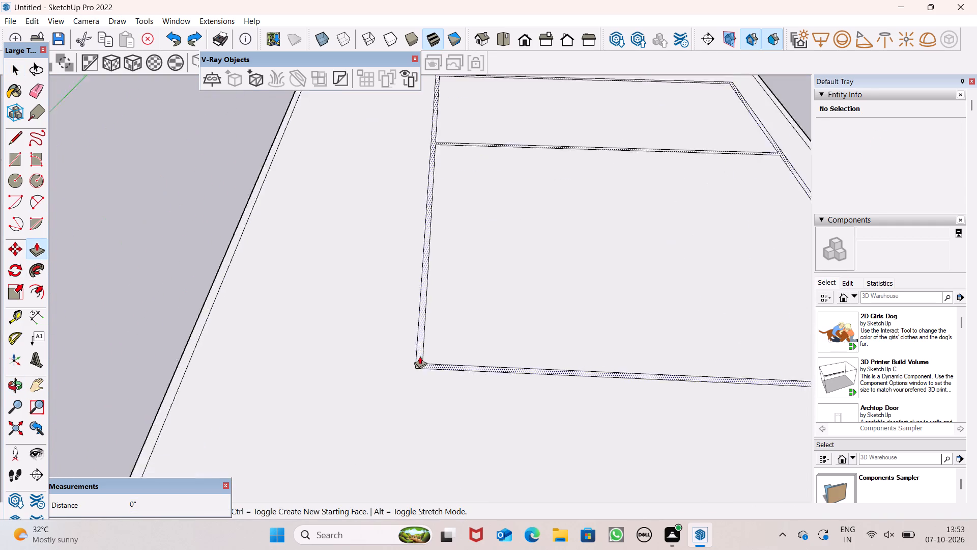
scroll(420, 356, up, 2)
drag(421, 361, 421, 269)
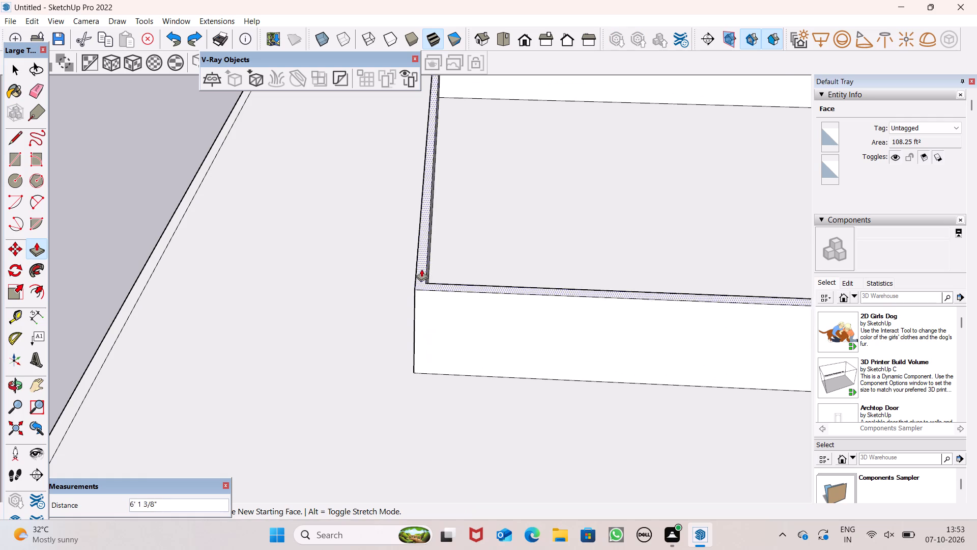
drag(421, 269, 450, 177)
key(1)
text(0')
key(Return)
scroll(461, 233, down, 7)
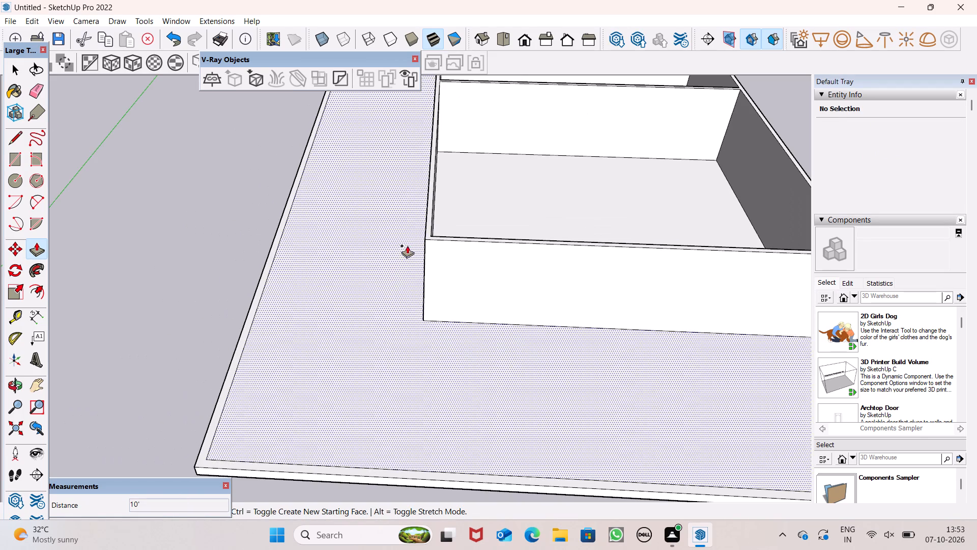
Examine the raised inner walls and their position on the slab from several angles.
scroll(376, 222, down, 7)
key(space)
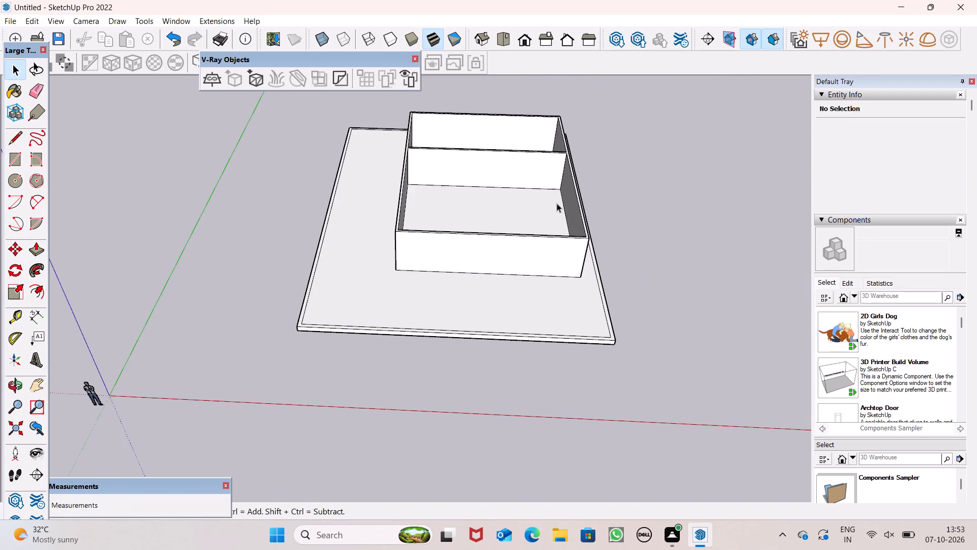
scroll(557, 206, down, 4)
scroll(649, 236, up, 1)
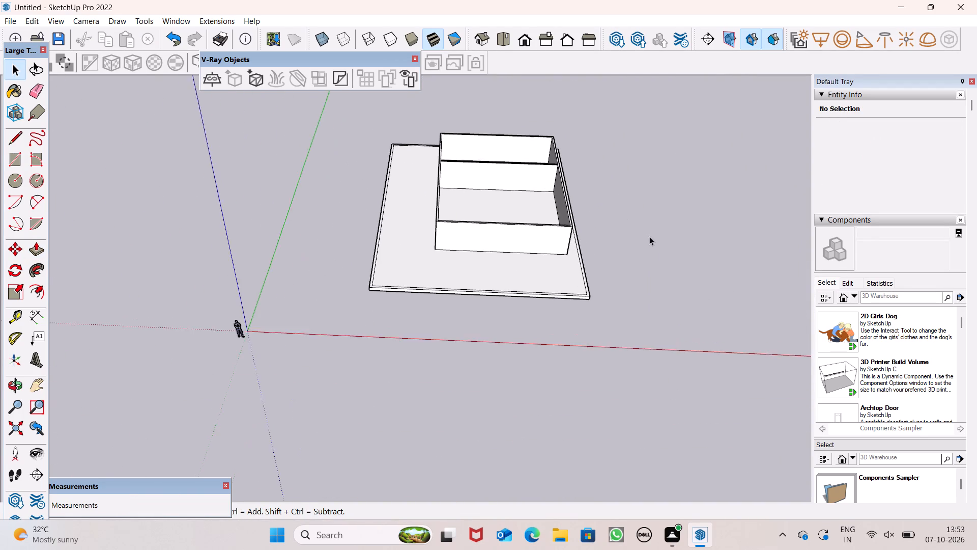
scroll(649, 236, up, 1)
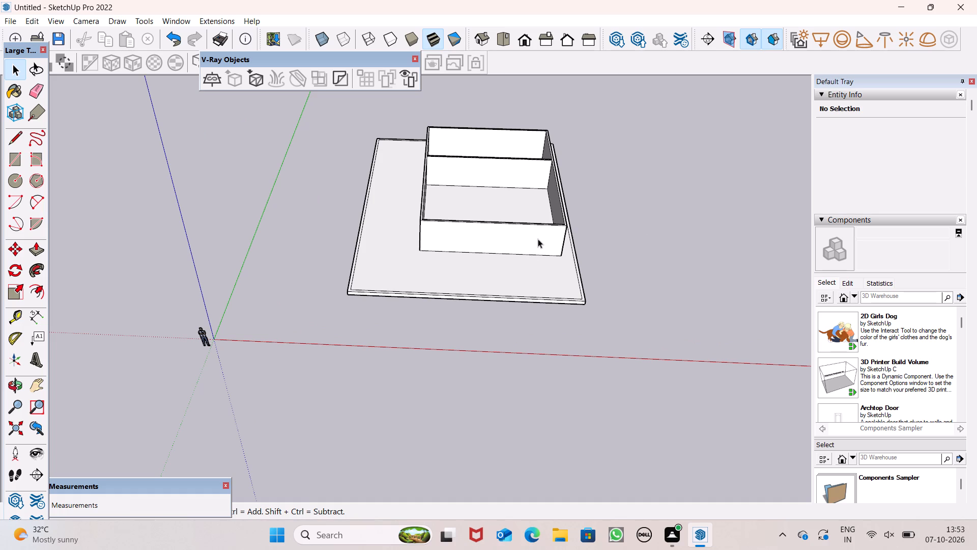
middle_drag(457, 246, 469, 201)
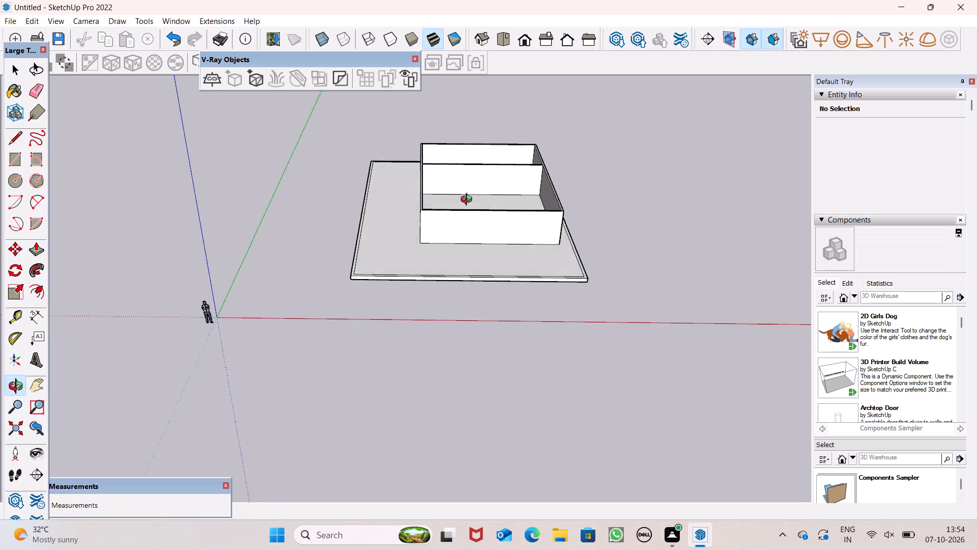
middle_drag(469, 201, 478, 230)
scroll(486, 227, up, 1)
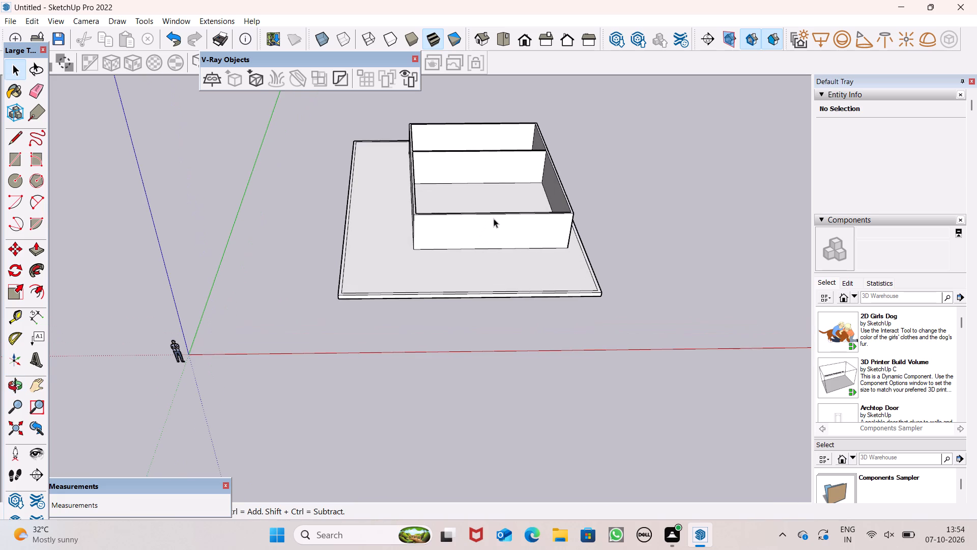
scroll(494, 215, up, 4)
middle_drag(538, 256, 530, 259)
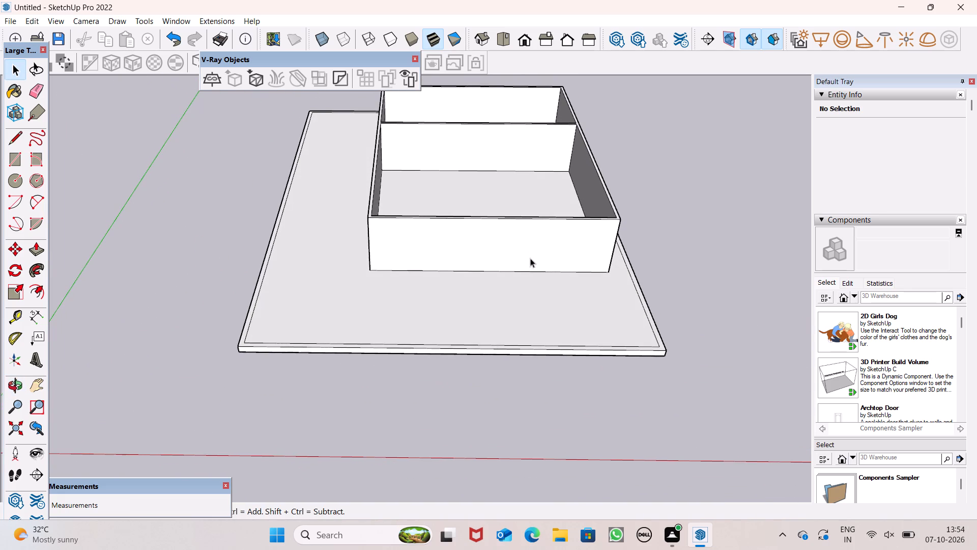
scroll(533, 269, up, 2)
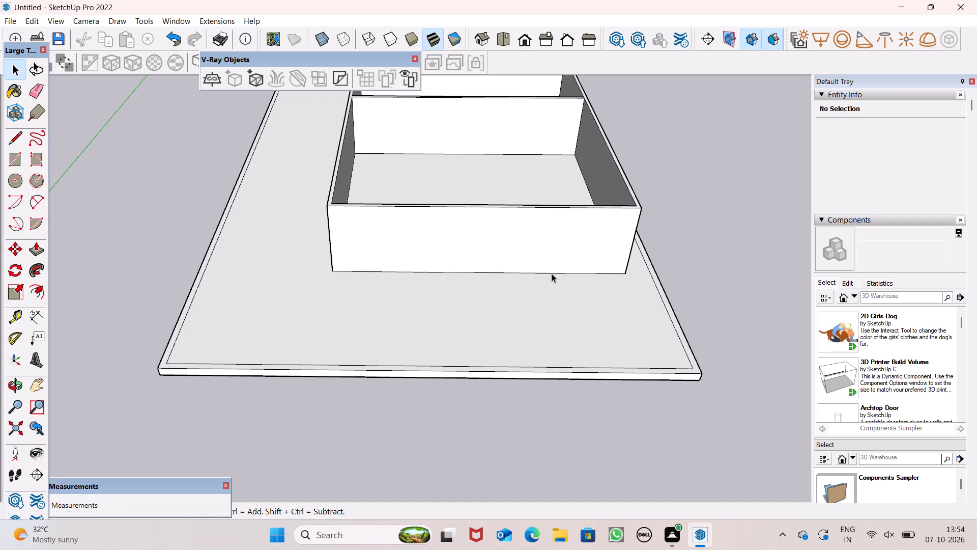
middle_drag(552, 273, 566, 213)
scroll(558, 236, up, 3)
middle_drag(565, 228, 569, 235)
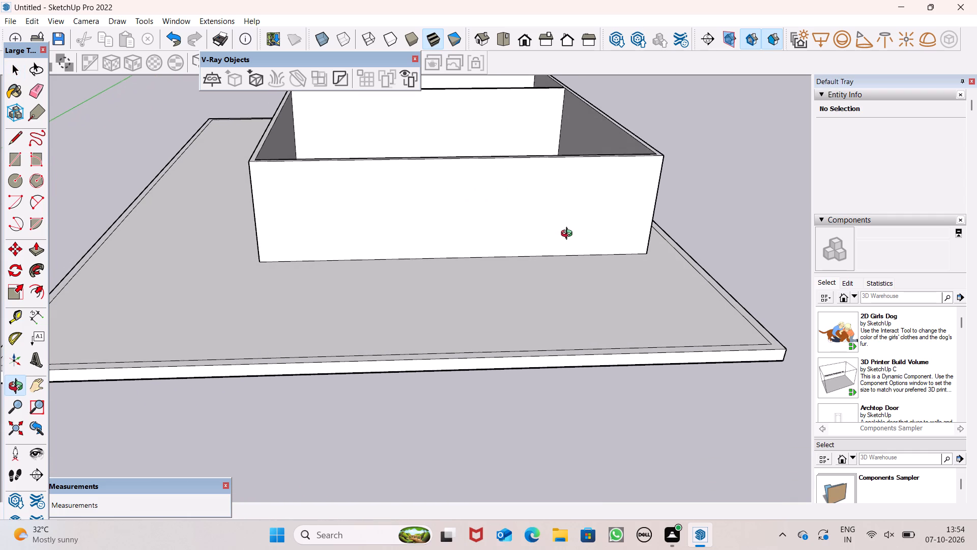
middle_drag(569, 235, 570, 238)
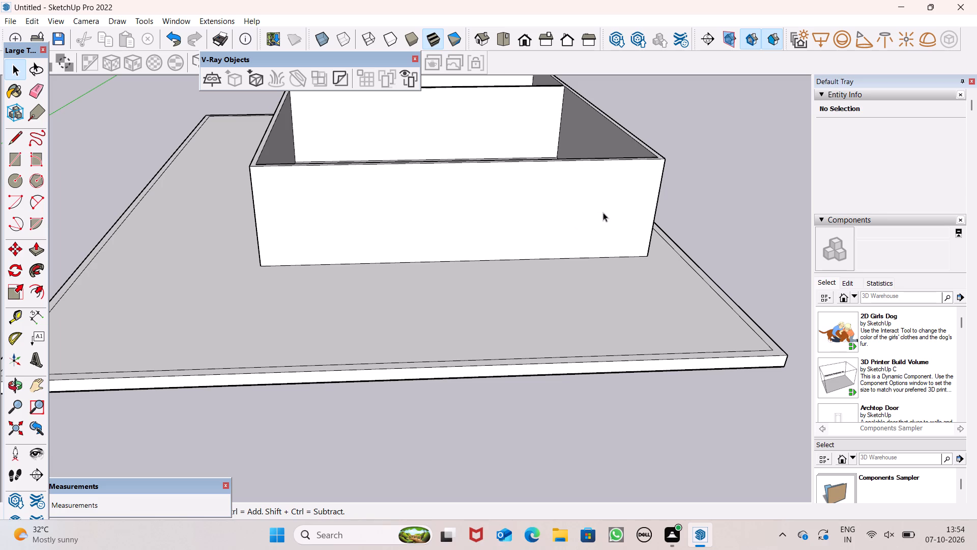
middle_drag(605, 224, 601, 260)
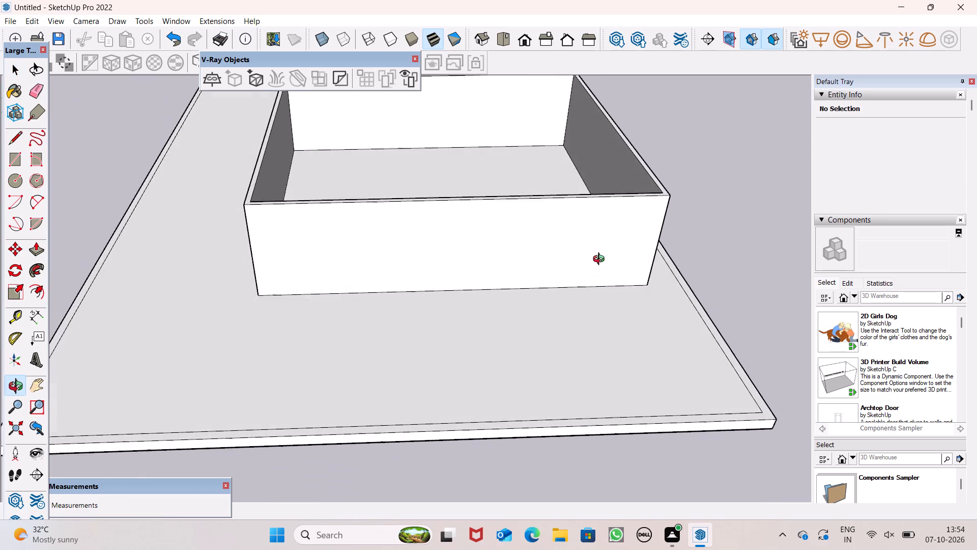
middle_drag(601, 260, 596, 254)
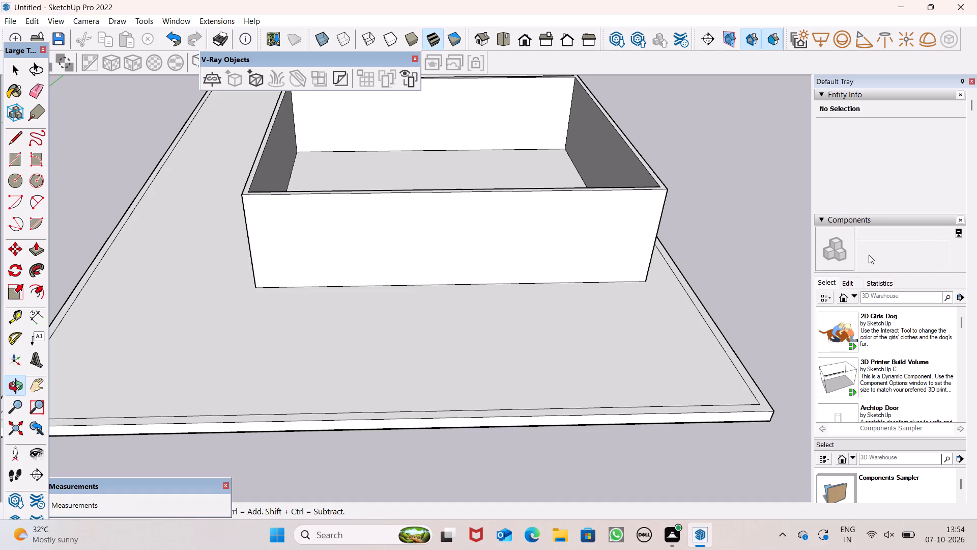
scroll(582, 251, down, 6)
scroll(610, 325, down, 5)
middle_drag(595, 325, 634, 357)
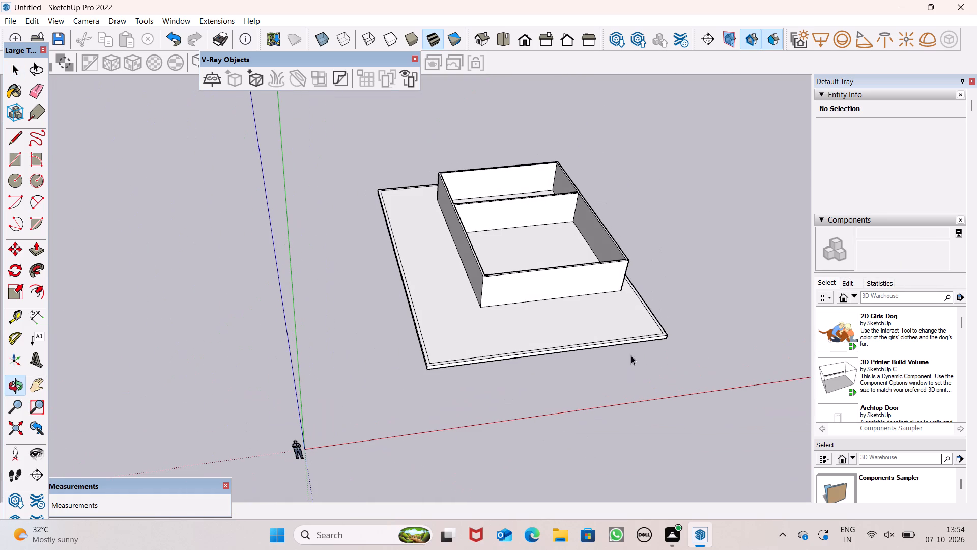
Pull the outer face of the long wall freehand with Push/Pull toward the slab's wide open strip, thickening the wall.
scroll(659, 339, up, 1)
middle_drag(556, 308, 685, 303)
click(34, 248)
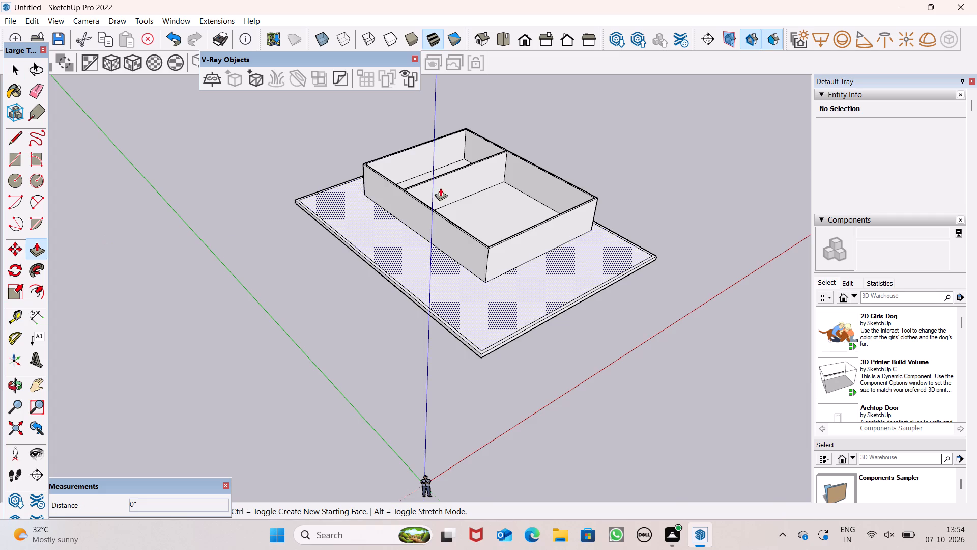
scroll(437, 189, up, 7)
drag(411, 240, 389, 256)
click(389, 256)
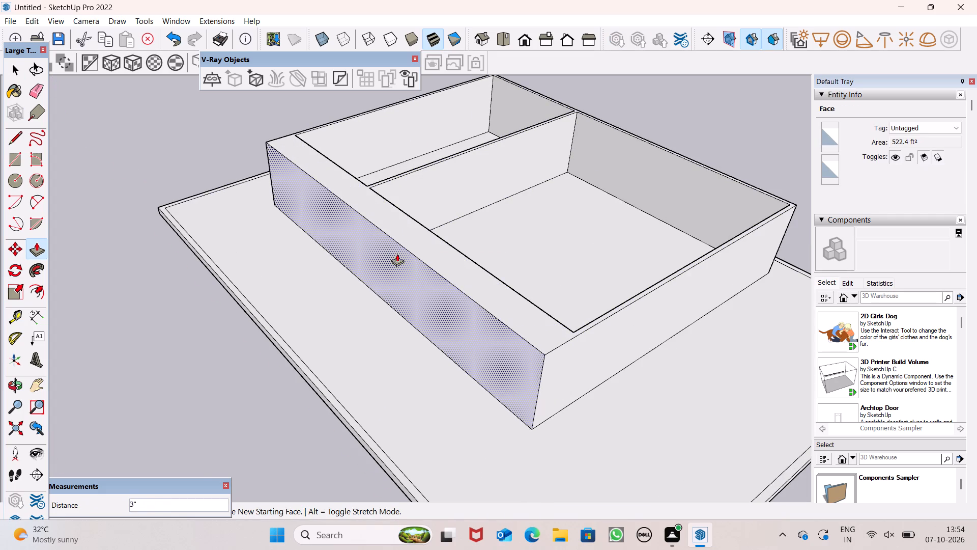
click(407, 317)
Push the large room's inner face of the thickened long wall outward with Push/Pull, leaving a thin wall.
scroll(569, 274, down, 5)
middle_drag(624, 295, 548, 326)
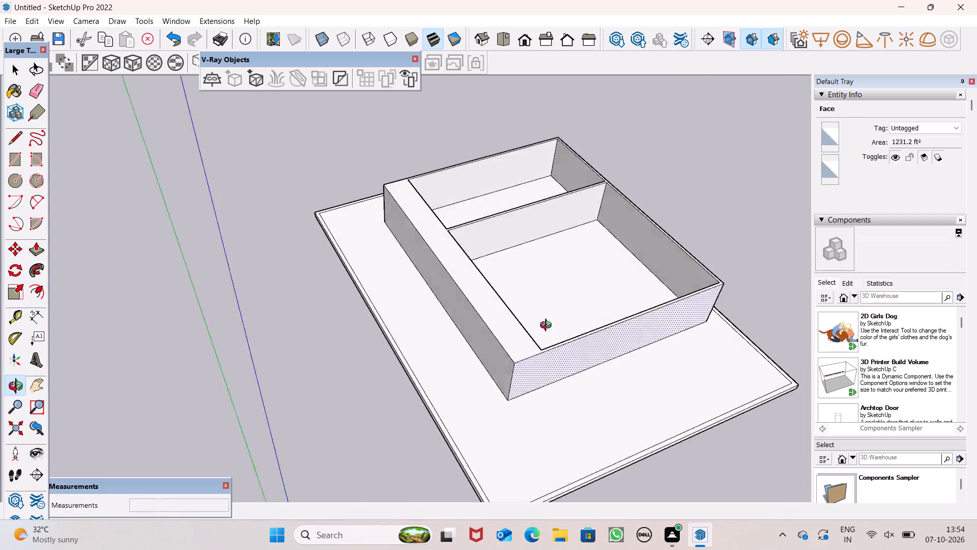
middle_drag(548, 326, 258, 305)
scroll(368, 337, up, 4)
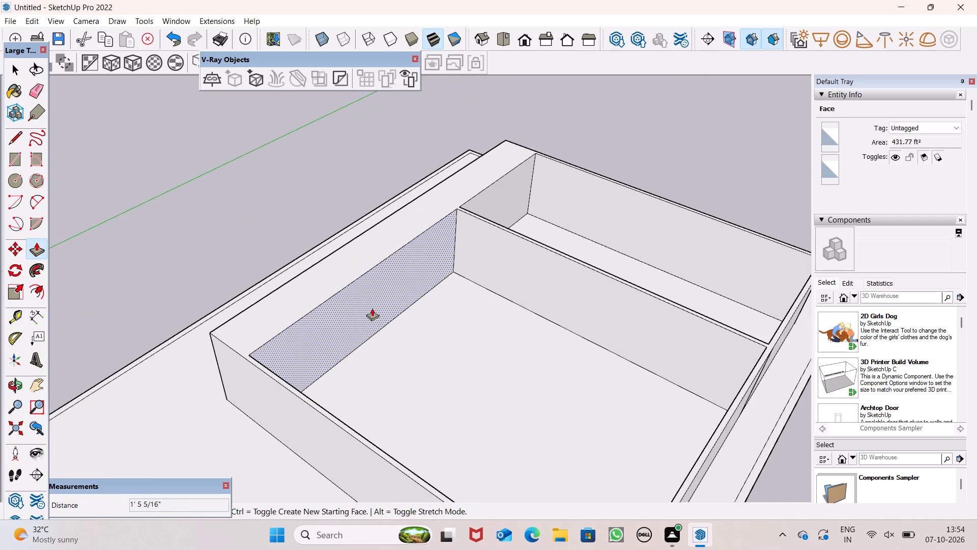
drag(372, 308, 351, 298)
click(349, 296)
drag(349, 296, 354, 299)
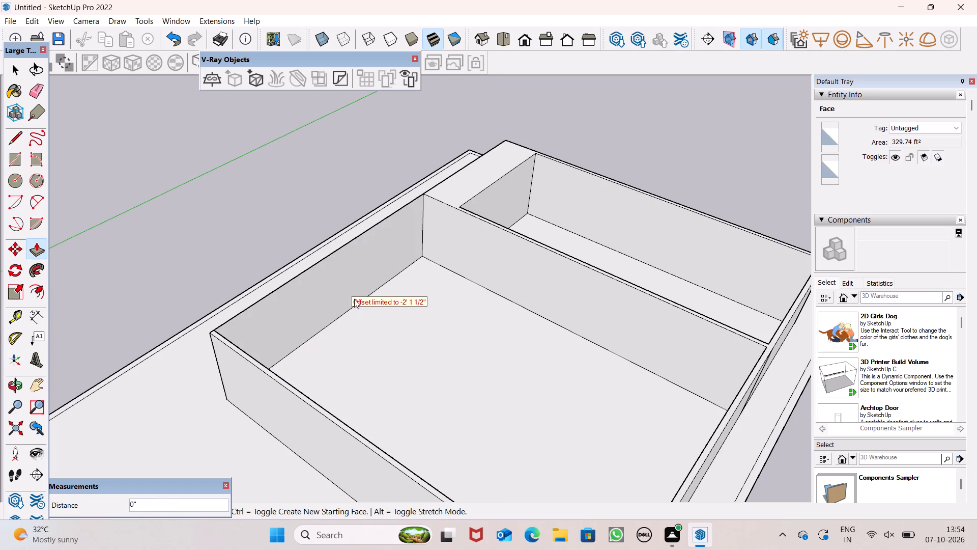
drag(354, 299, 359, 305)
key(ctrl+z)
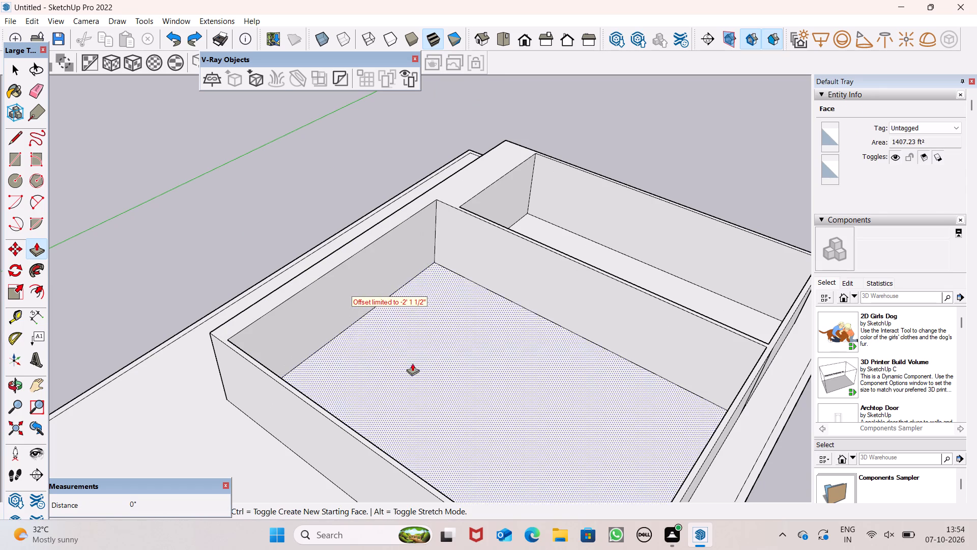
click(322, 306)
triple_click(320, 303)
click(319, 301)
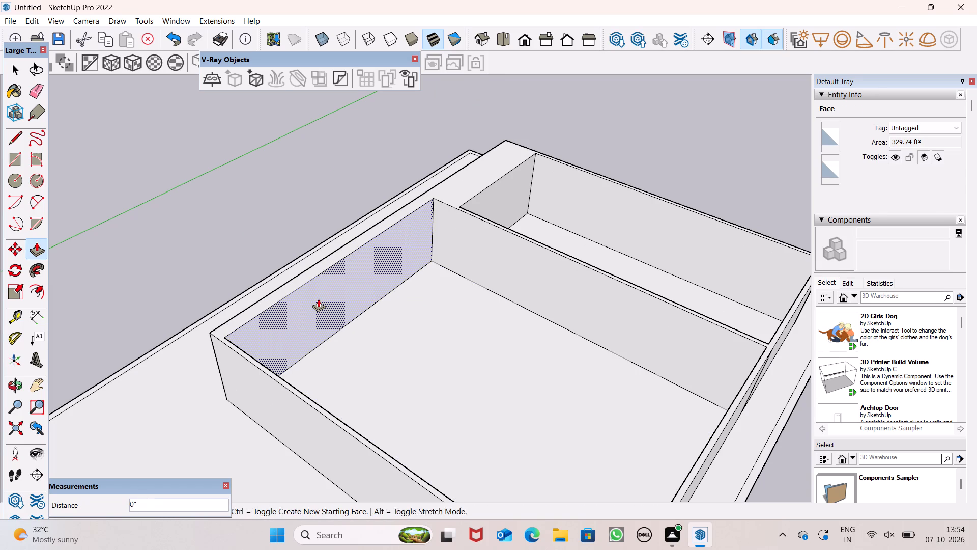
click(318, 297)
double_click(316, 295)
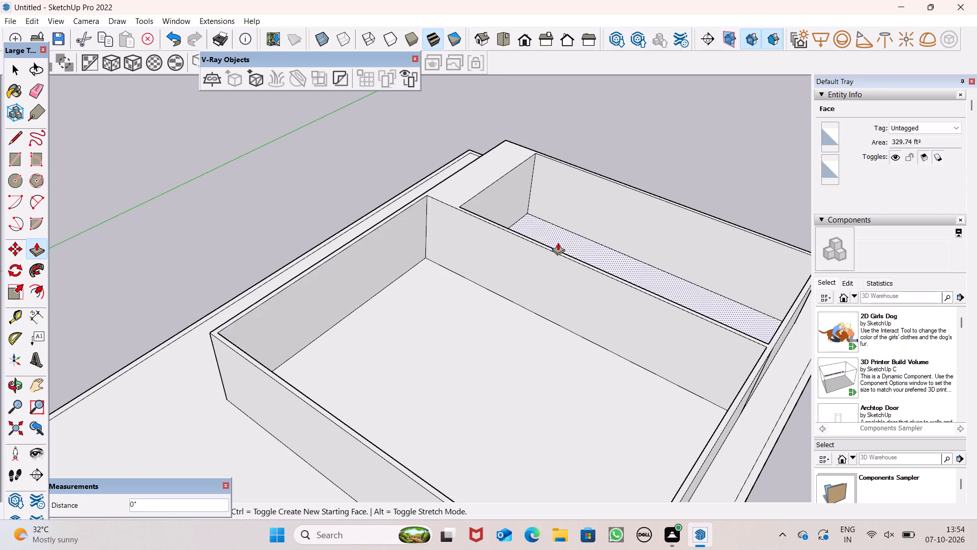
Push the small room's inner face of the same long wall outward with Push/Pull, thinning it beside the large room's section.
scroll(556, 242, down, 7)
middle_drag(585, 250, 398, 307)
scroll(543, 277, up, 8)
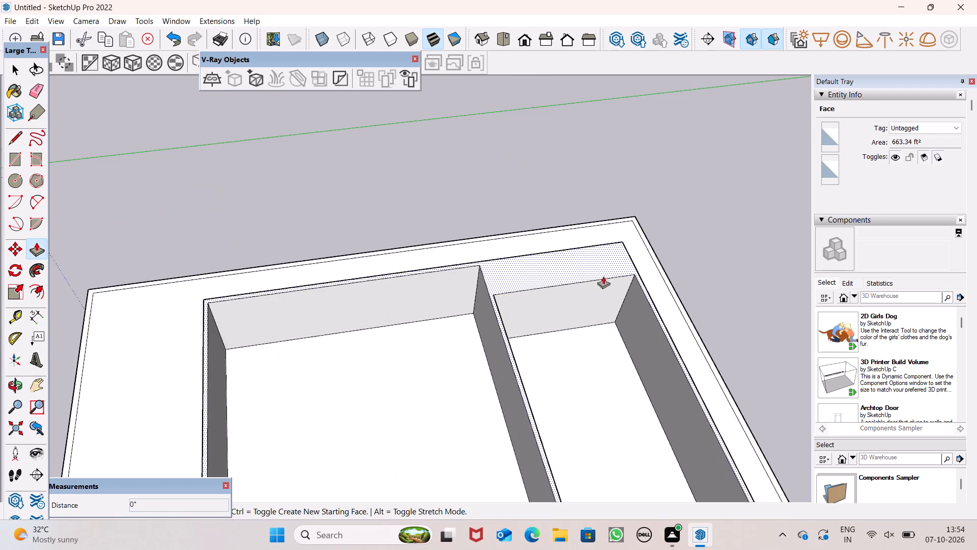
drag(551, 297, 542, 268)
drag(542, 268, 540, 264)
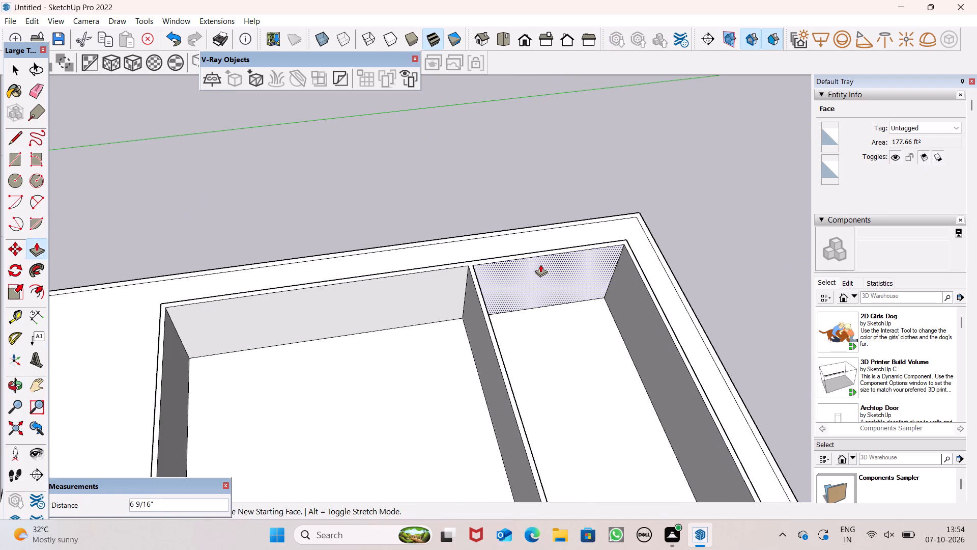
drag(540, 264, 450, 283)
click(450, 283)
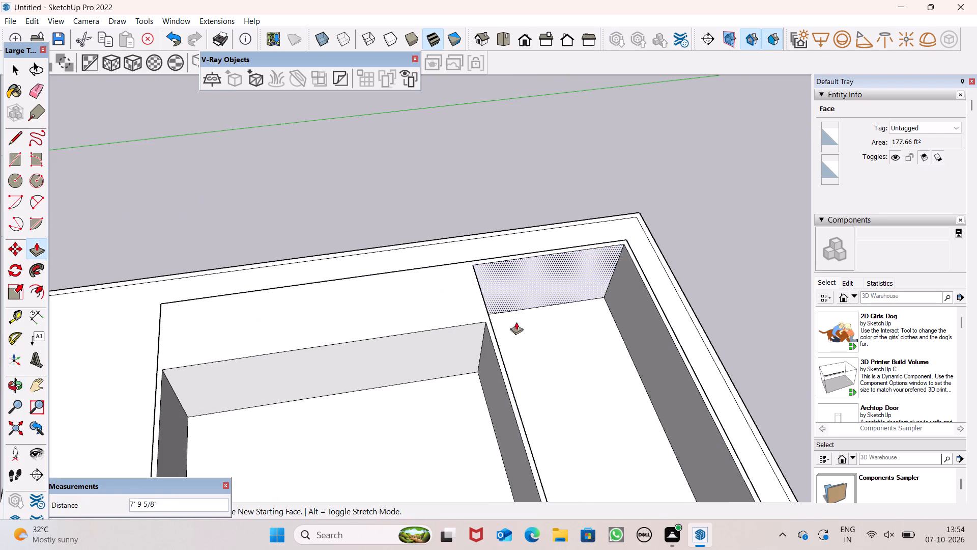
key(space)
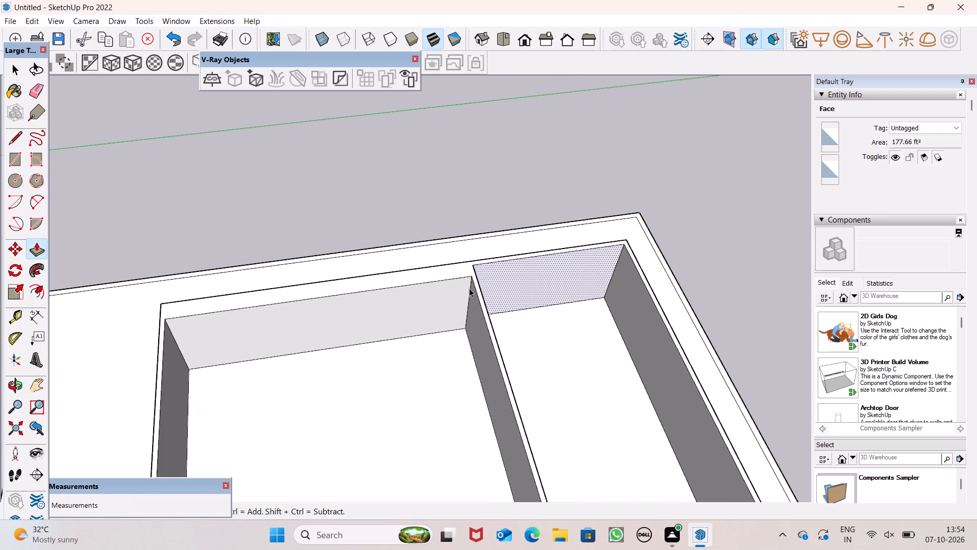
Examine the shifted long wall and the two-room layout on the slab from several angles.
scroll(412, 208, down, 11)
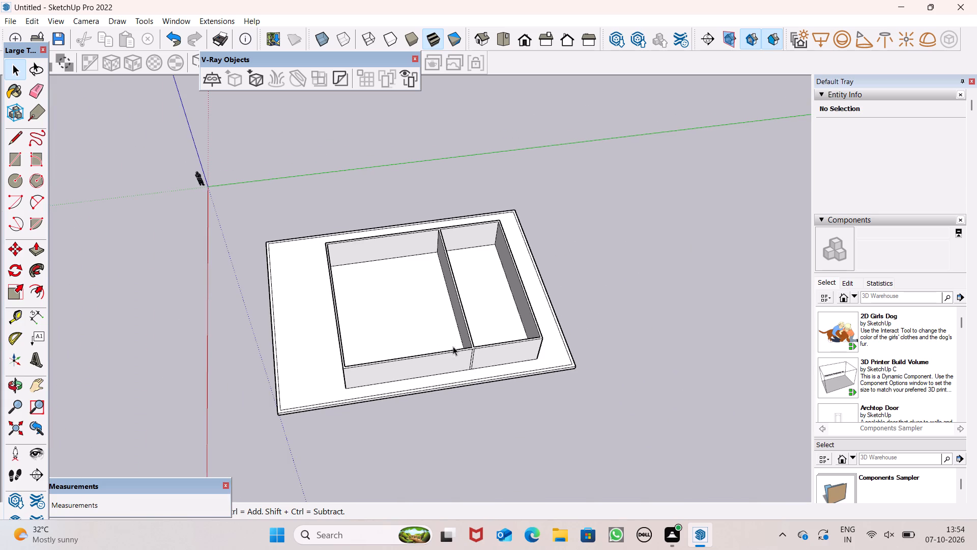
middle_drag(461, 366, 750, 276)
middle_drag(398, 339, 686, 357)
scroll(400, 342, up, 1)
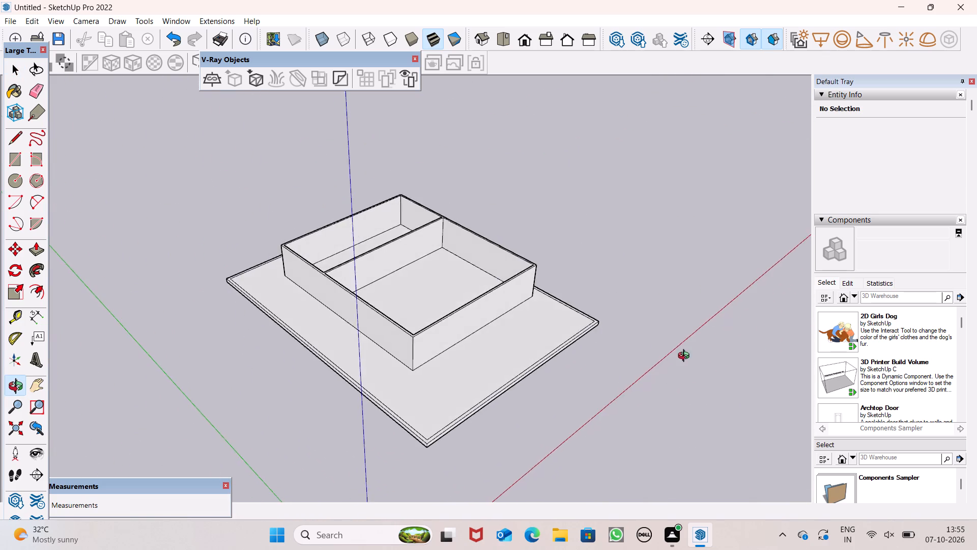
middle_drag(686, 357, 525, 312)
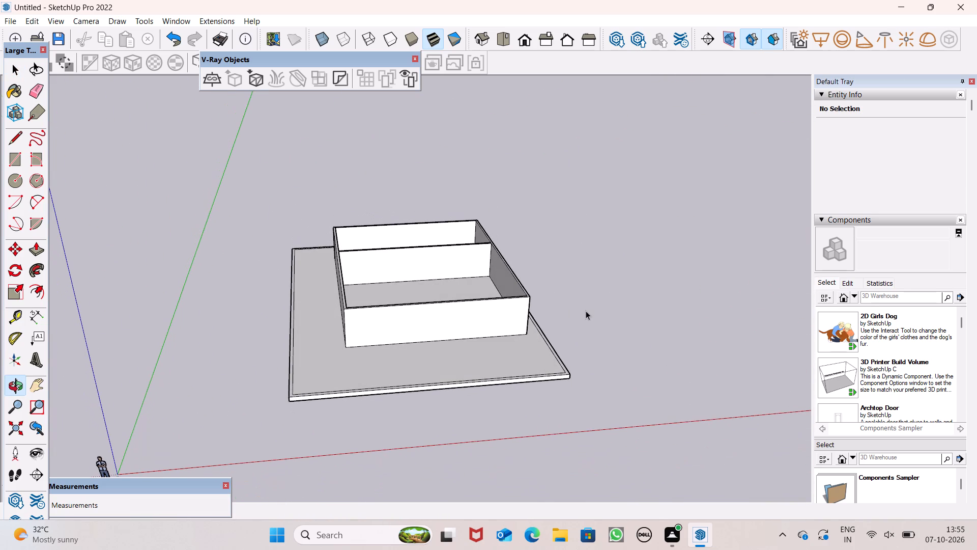
click(586, 310)
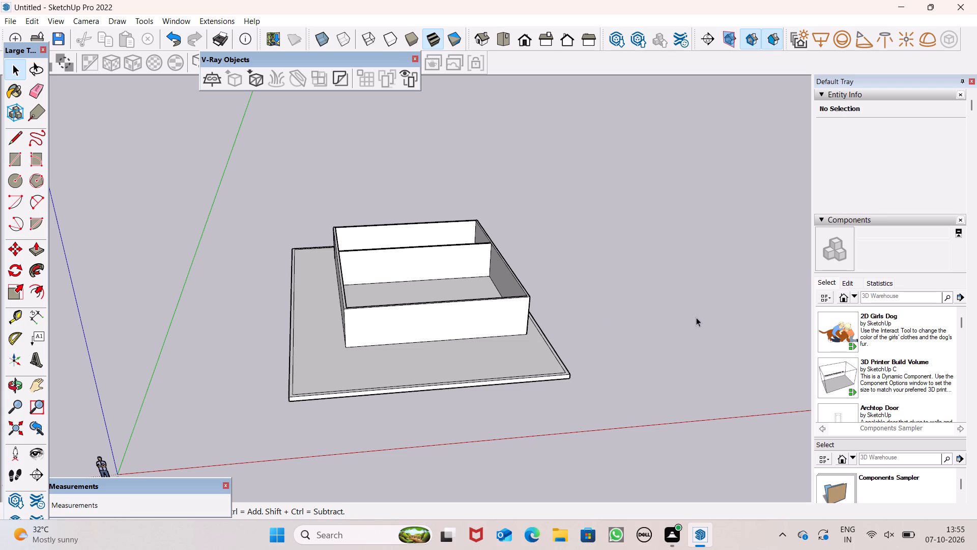
scroll(476, 306, up, 1)
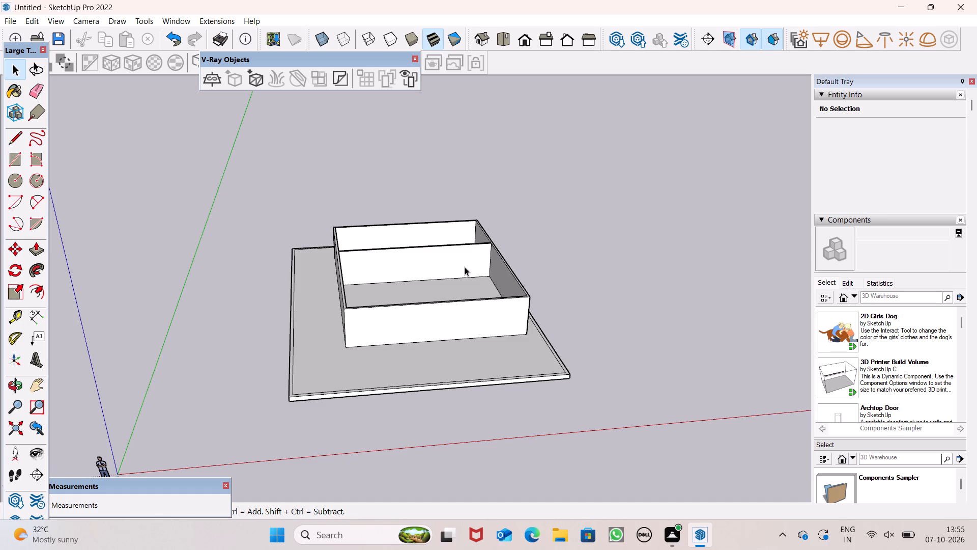
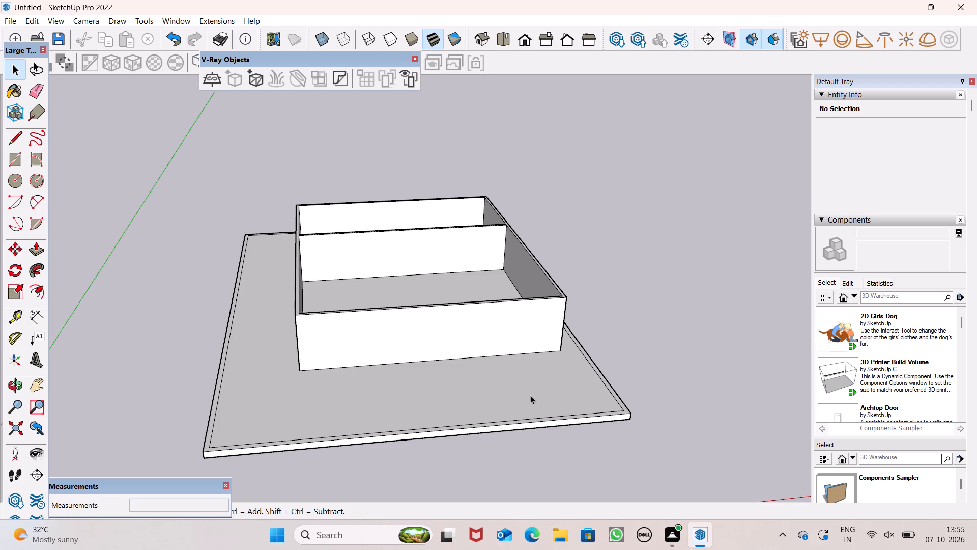
Draw a rectangle about 9'4" by 4'3" on the slab, against the outside of the large room's end wall.
middle_drag(535, 386, 526, 409)
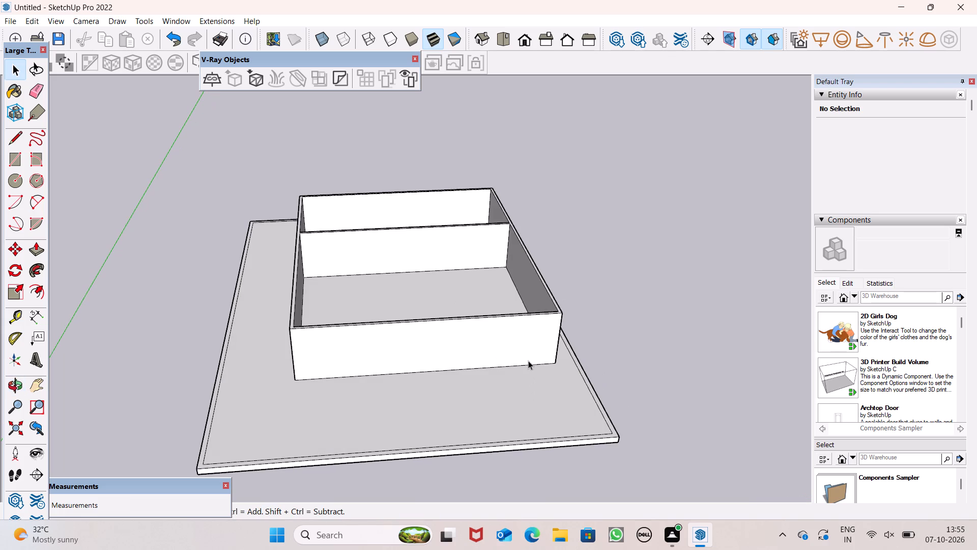
middle_drag(484, 356, 477, 380)
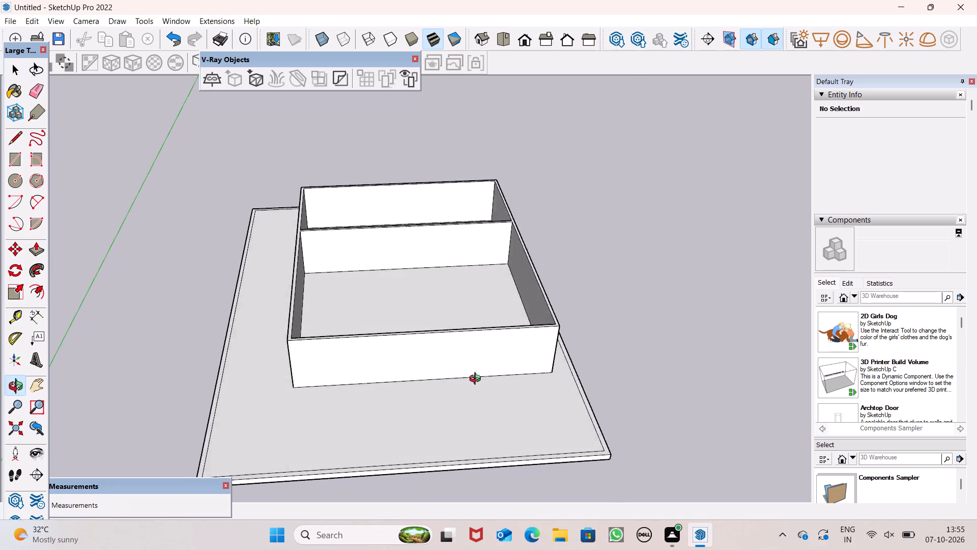
middle_drag(477, 380, 462, 409)
scroll(458, 386, up, 2)
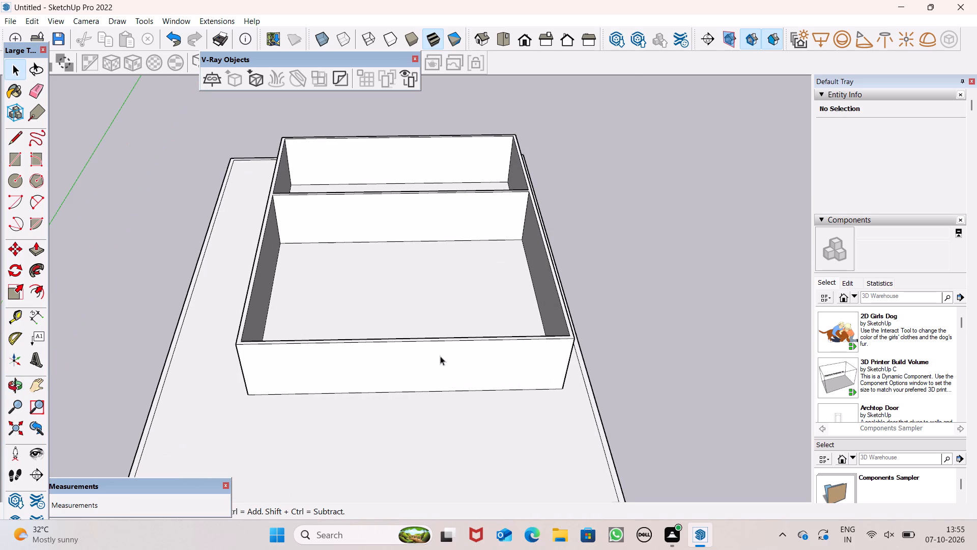
scroll(310, 285, down, 4)
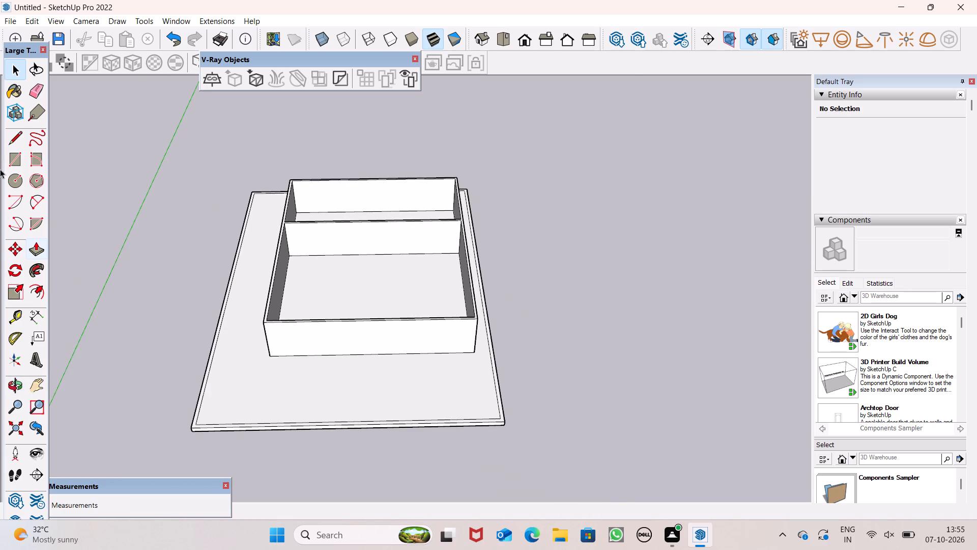
click(15, 154)
scroll(376, 377, up, 2)
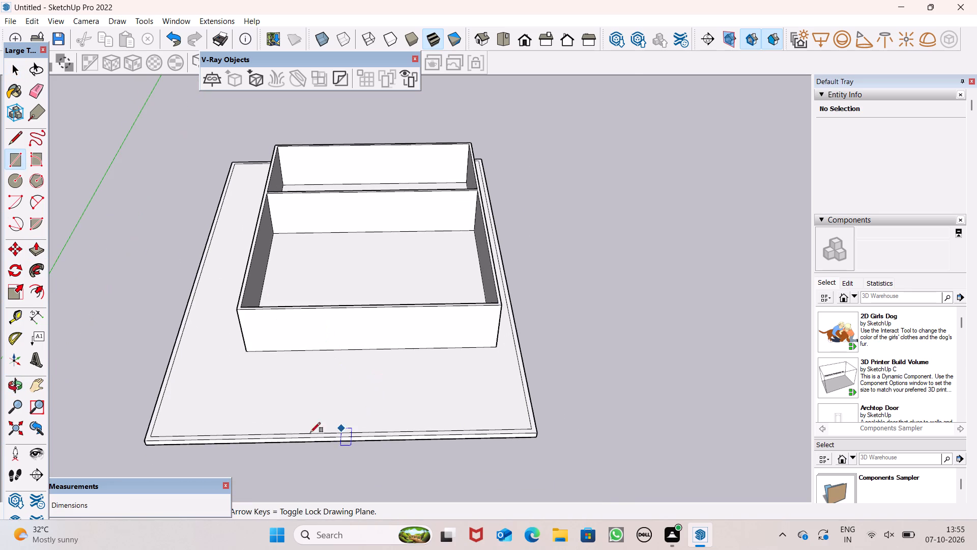
scroll(254, 433, up, 2)
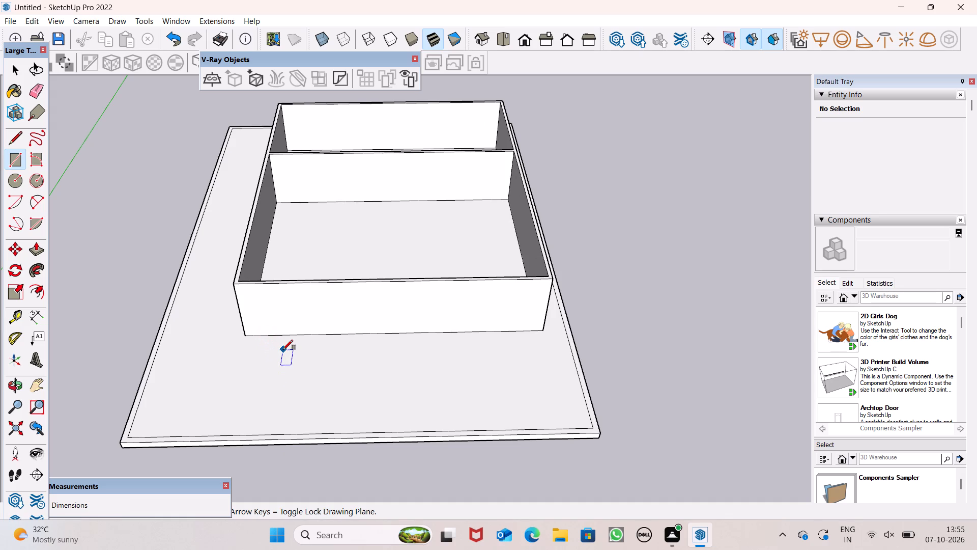
scroll(262, 313, up, 4)
scroll(319, 334, down, 1)
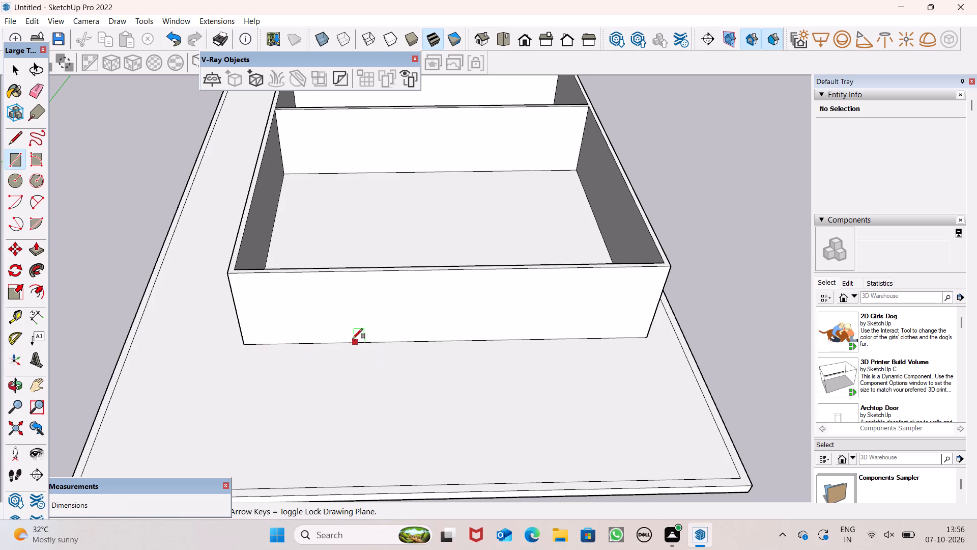
click(318, 343)
click(406, 372)
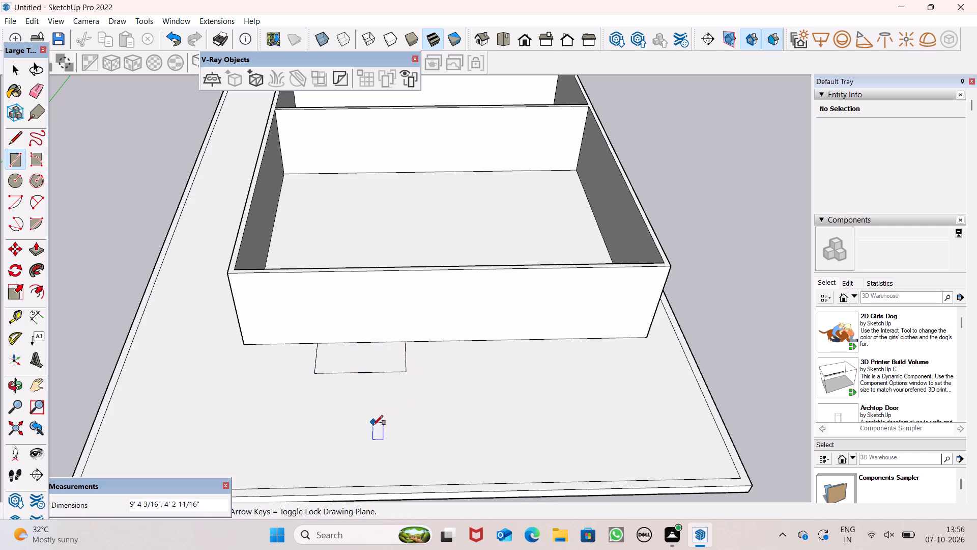
Draw a second rectangle about 7'3" by 4' on the slab, starting from the midpoint of the first rectangle's outer edge.
click(360, 373)
click(433, 402)
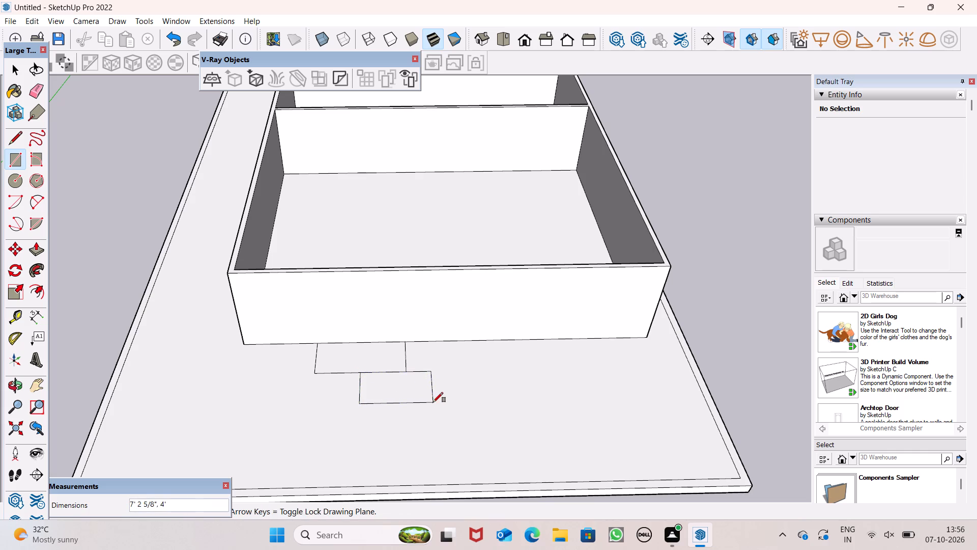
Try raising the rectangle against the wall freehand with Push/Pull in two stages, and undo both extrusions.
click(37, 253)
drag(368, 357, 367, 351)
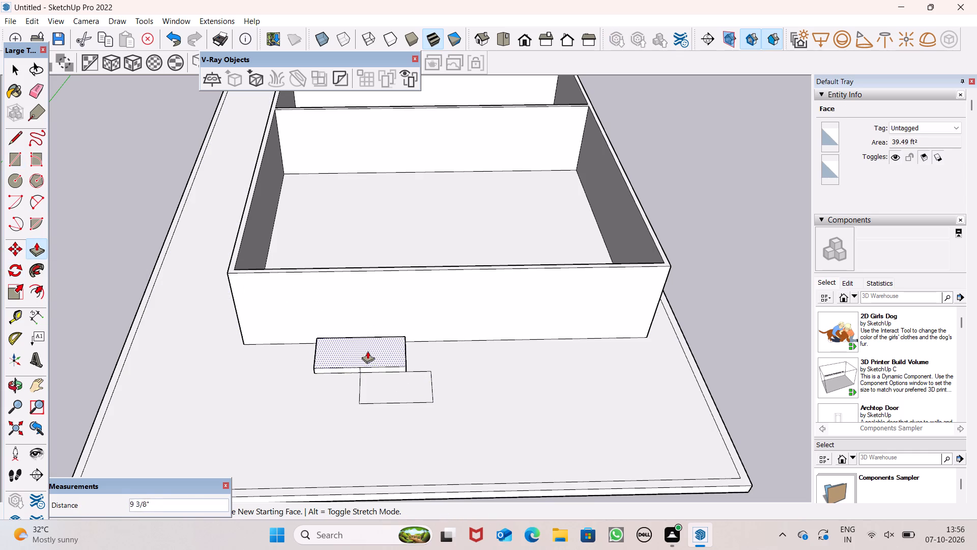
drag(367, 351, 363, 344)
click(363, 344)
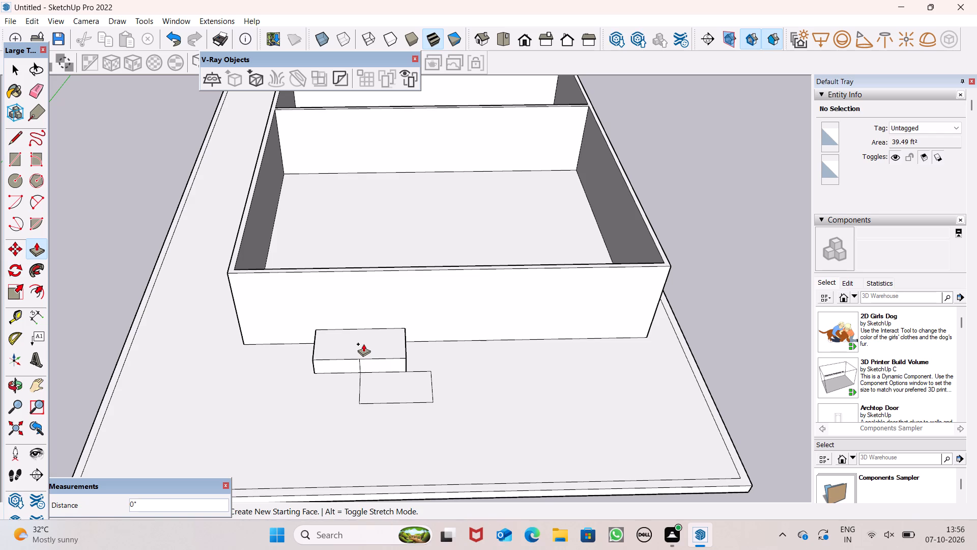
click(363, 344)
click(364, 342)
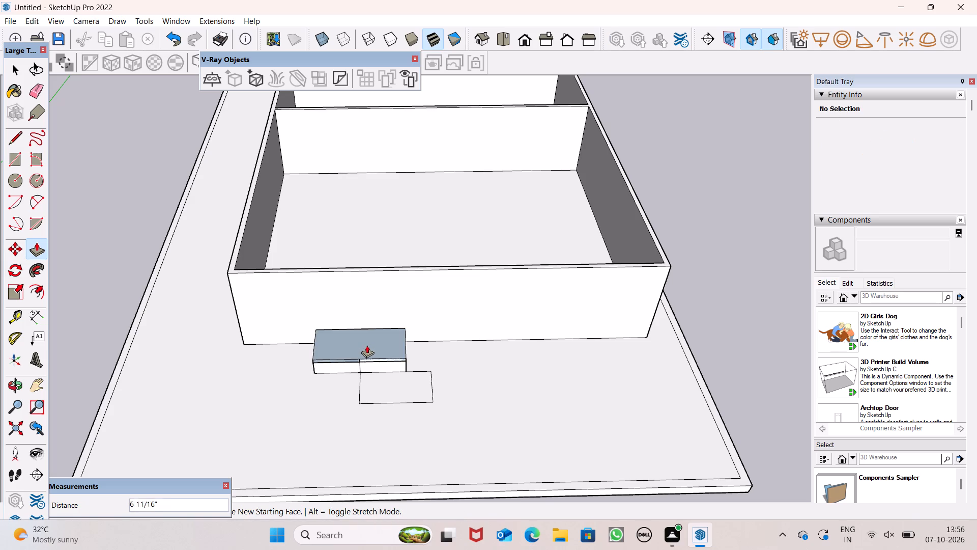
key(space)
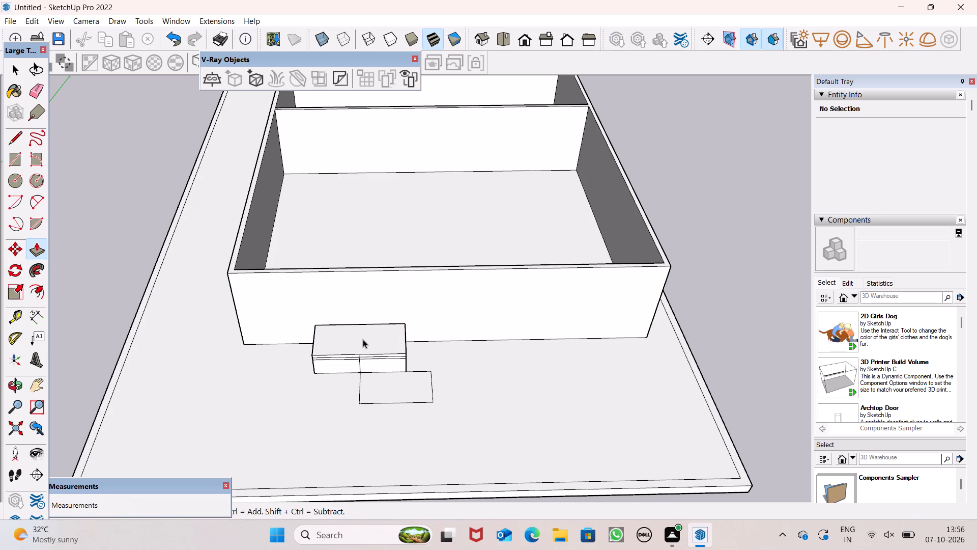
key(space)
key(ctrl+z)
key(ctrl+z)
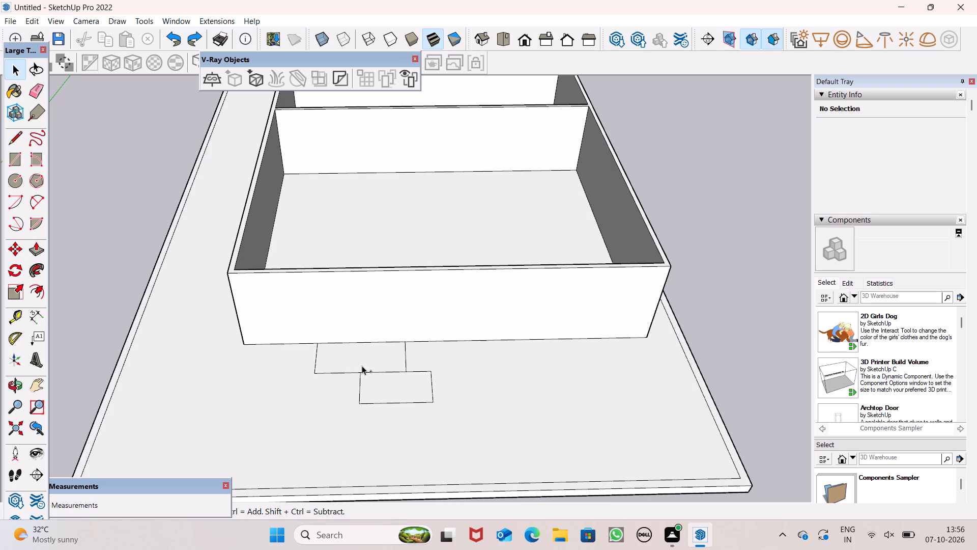
Extrude the rectangle against the wall upward by 2' with Push/Pull.
click(38, 242)
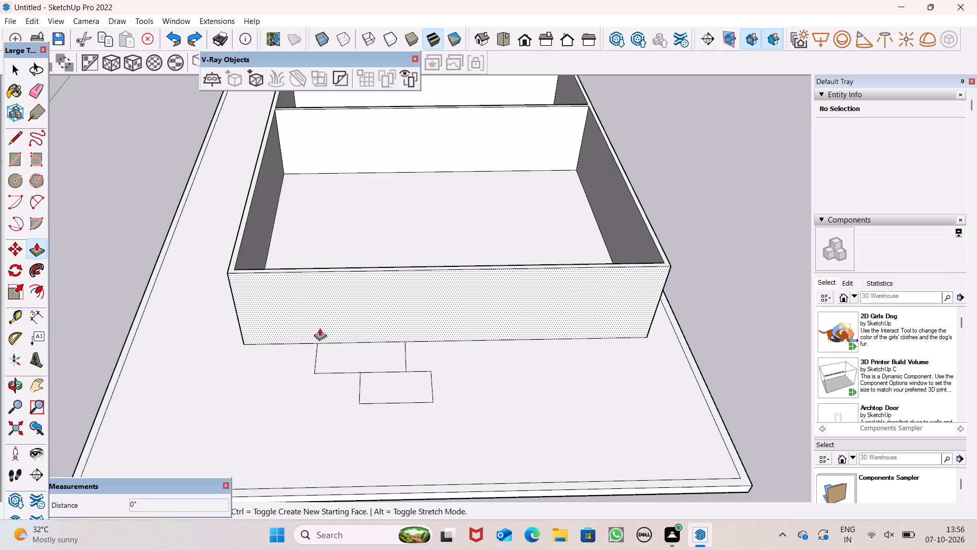
drag(349, 346, 342, 336)
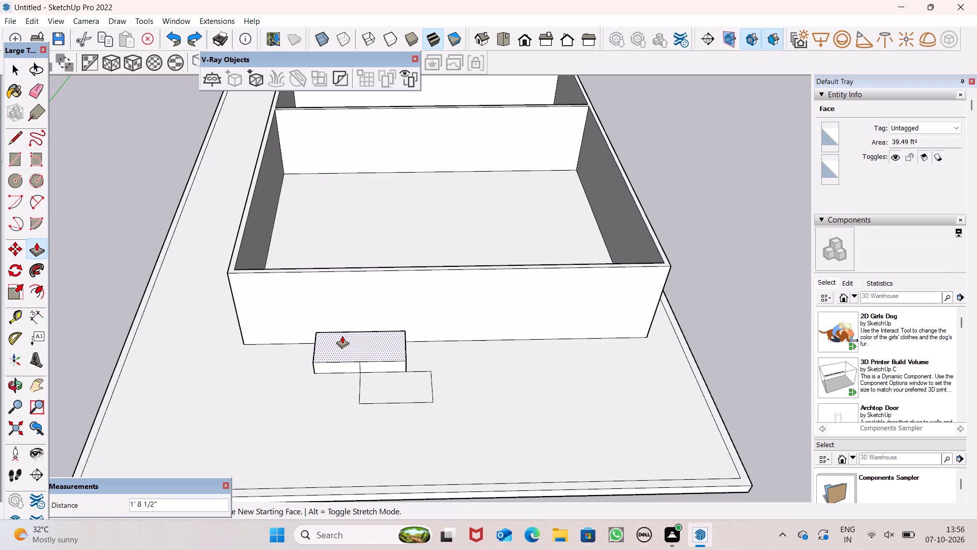
drag(342, 336, 342, 335)
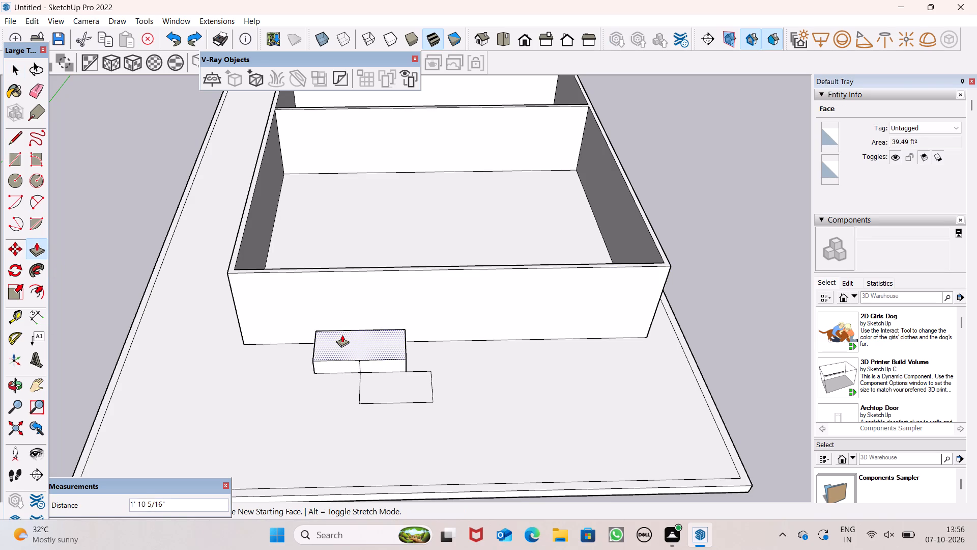
drag(342, 335, 341, 334)
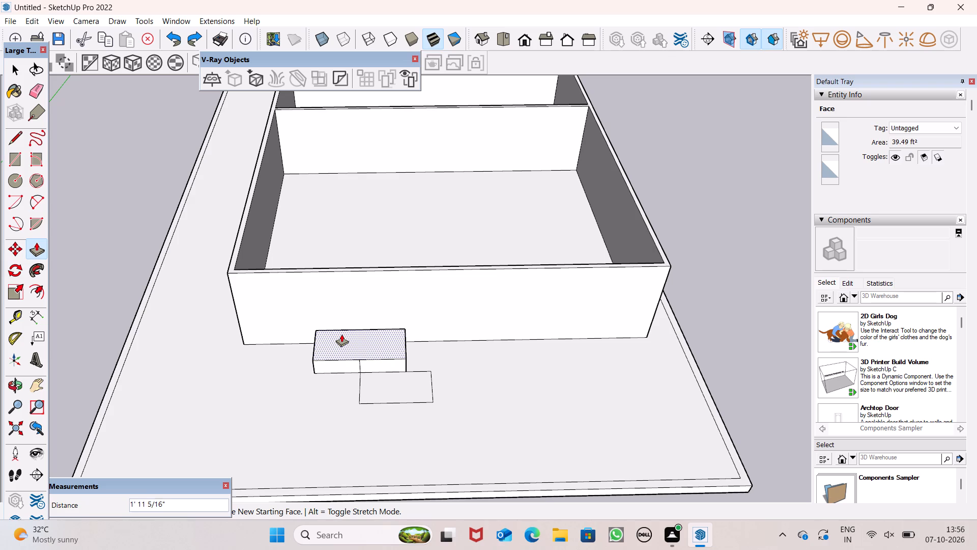
drag(341, 334, 340, 334)
drag(340, 334, 341, 334)
key(2)
key(apostrophe)
key(Return)
Pull the wall-side block's top face up slightly freehand, try a further 3' extrusion and undo that last one.
middle_drag(366, 356, 375, 289)
scroll(346, 300, up, 5)
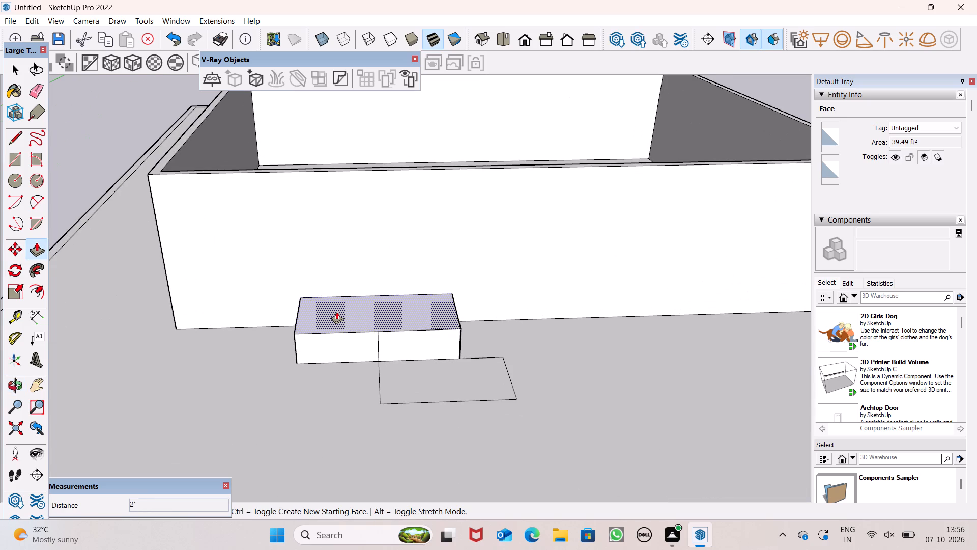
drag(336, 311, 329, 301)
double_click(329, 301)
text(3')
key(Return)
key(ctrl+z)
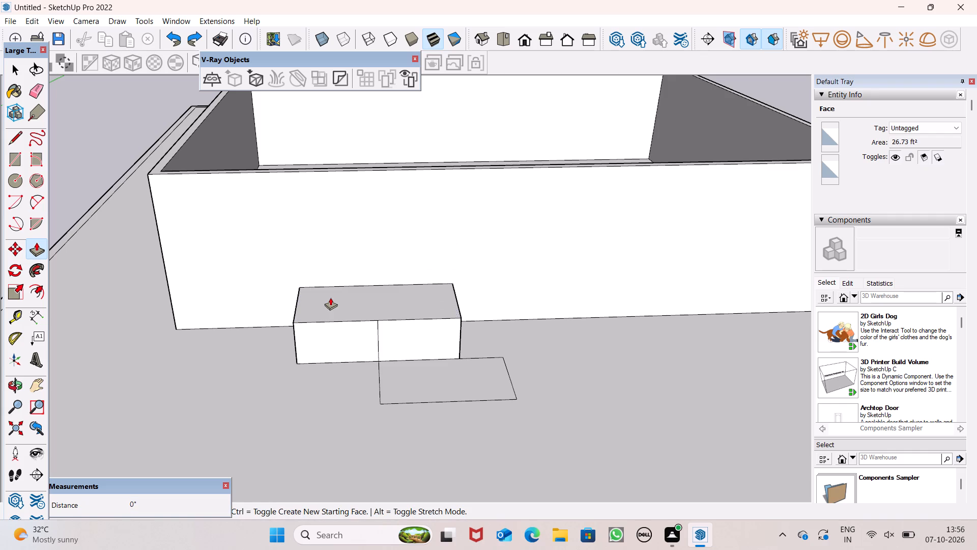
Raise the wall-side block's top face by another 1' with Push/Pull.
drag(331, 300, 331, 293)
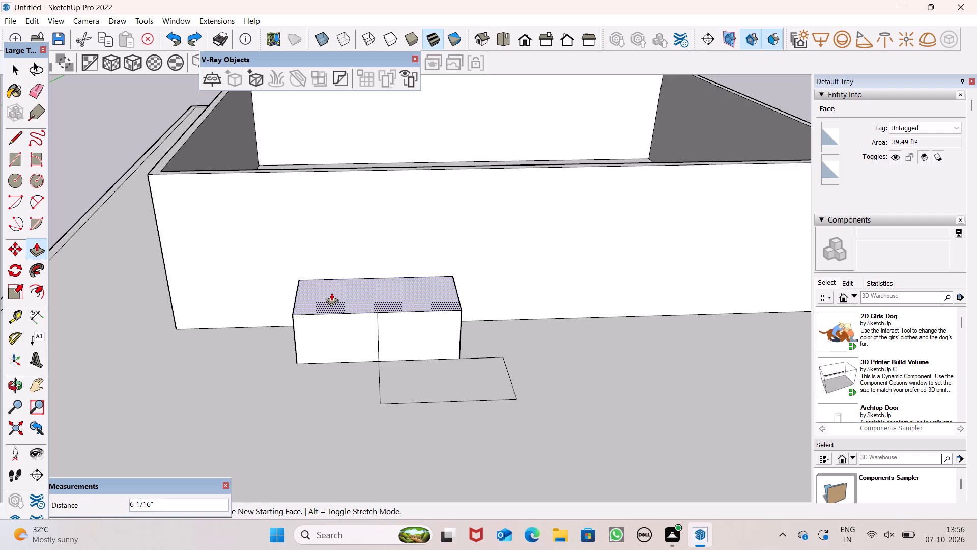
drag(331, 293, 333, 289)
text(1')
key(Return)
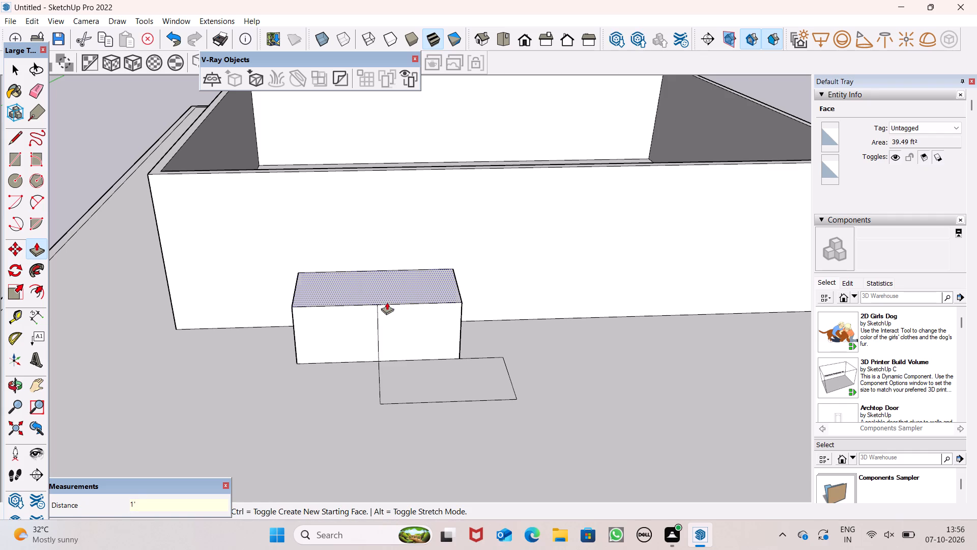
Raise the second rectangle freehand with Push/Pull into a block lower than the one against the wall.
drag(406, 388, 385, 359)
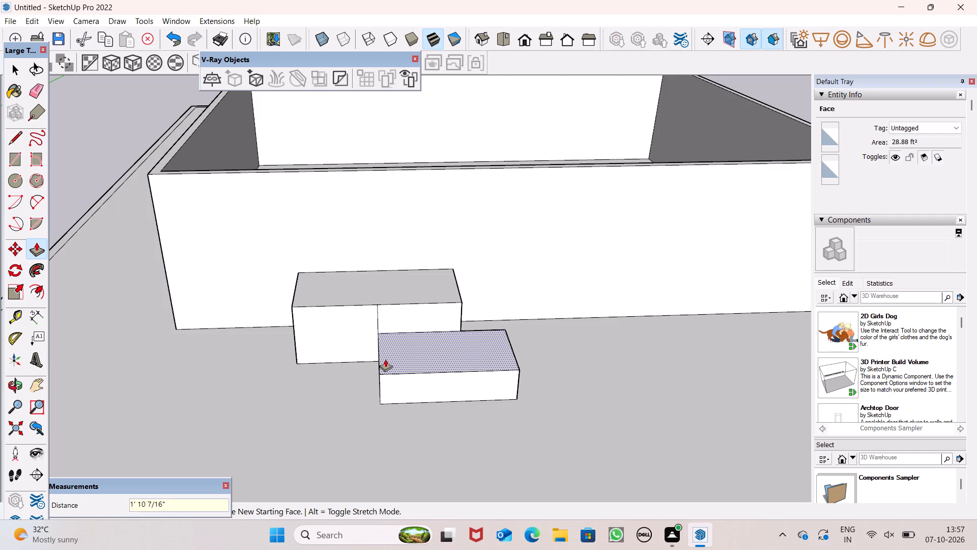
drag(385, 359, 383, 356)
click(383, 356)
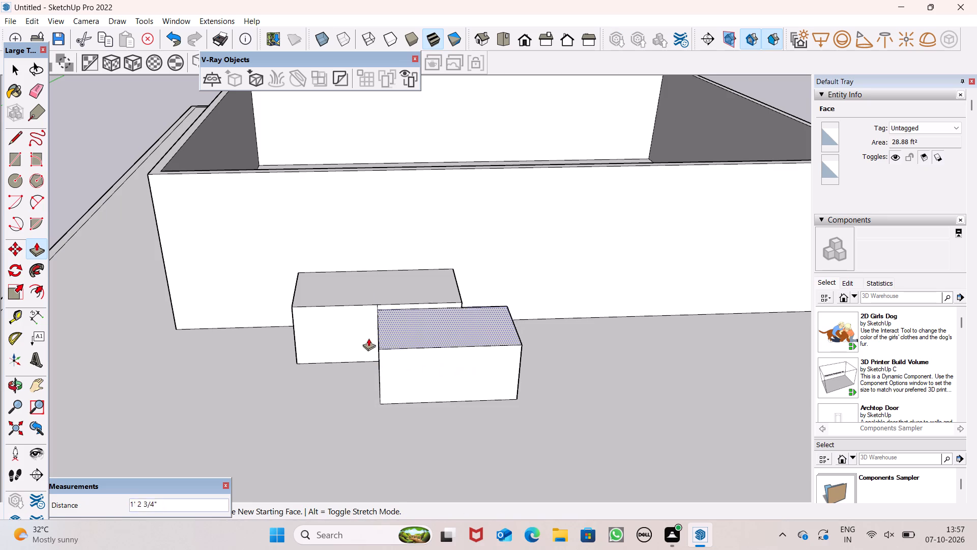
click(375, 355)
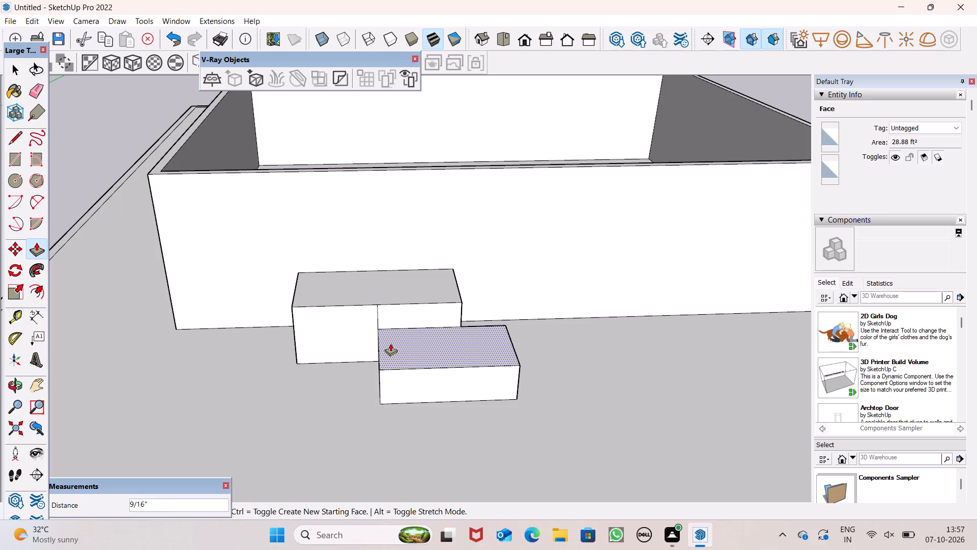
drag(396, 349, 395, 345)
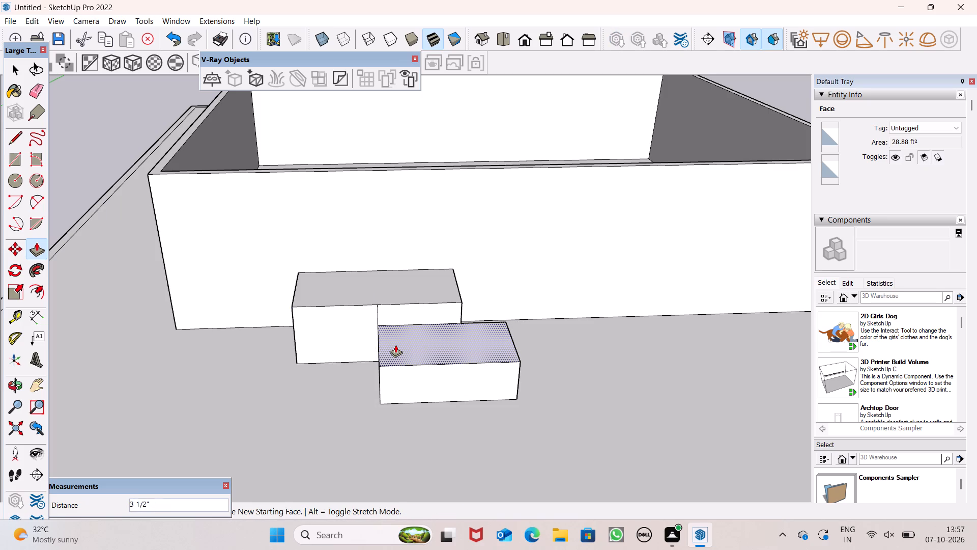
drag(395, 345, 395, 343)
click(395, 343)
Add a 2" layer on top of the lower block with Push/Pull, keeping a separate edge line below it.
ctrl+drag(397, 345, 398, 340)
click(398, 340)
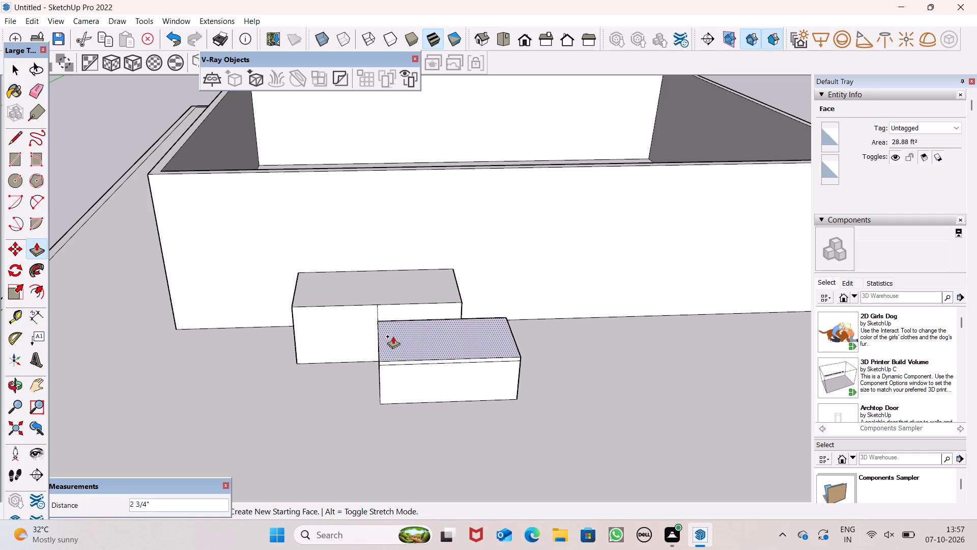
key(2)
key(shift+quotedbl)
key(Return)
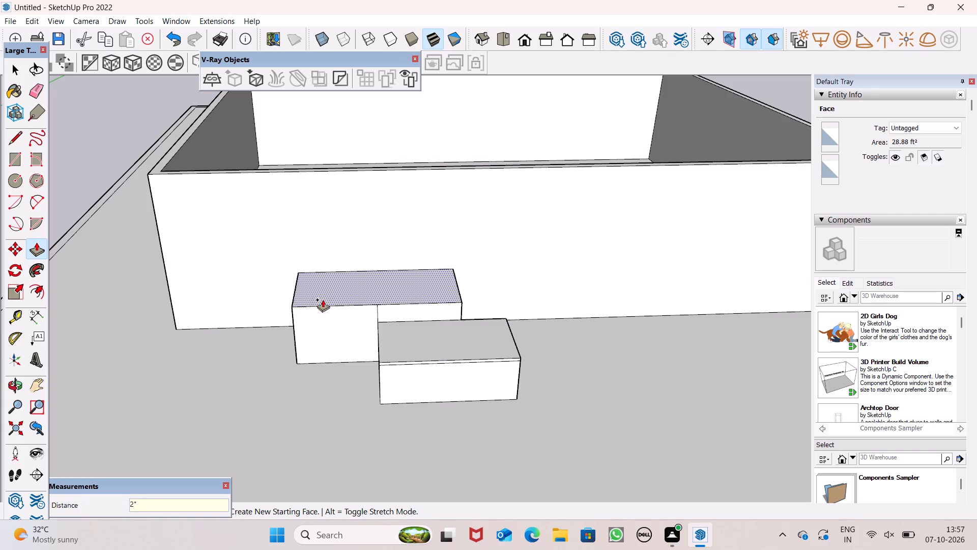
Add a matching 2" layer on top of the taller block against the wall, and finish with Push/Pull.
drag(321, 295, 326, 296)
key(2)
key(shift+quotedbl)
key(Return)
click(326, 296)
scroll(321, 296, down, 1)
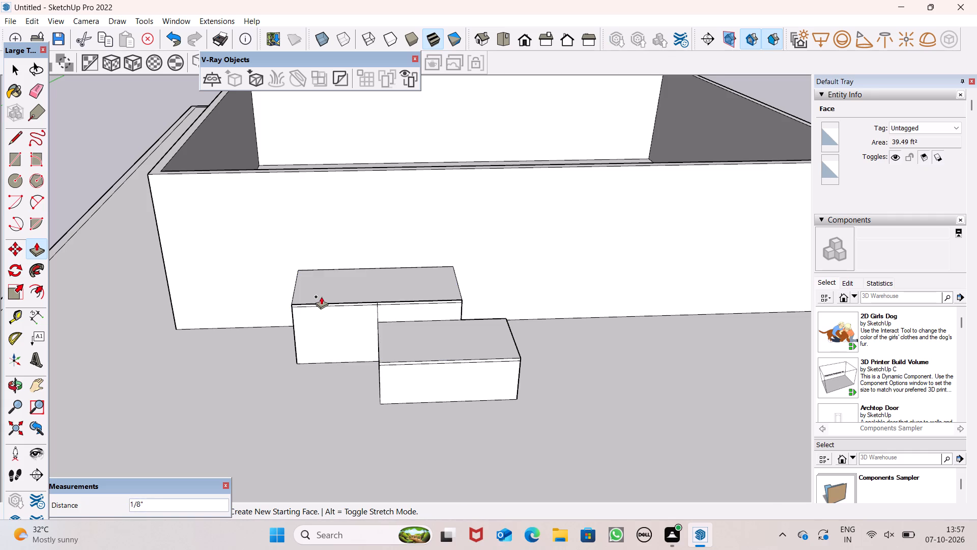
middle_drag(493, 332, 496, 269)
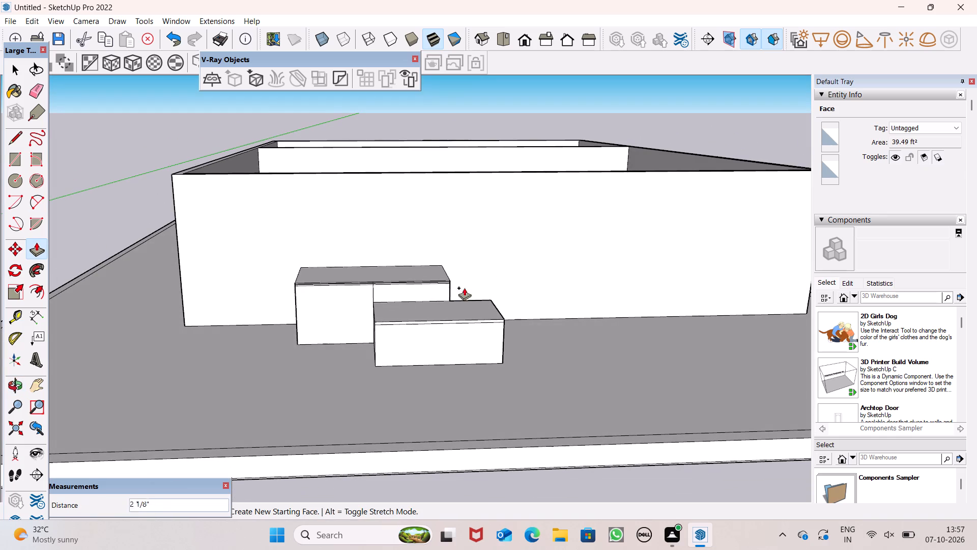
key(space)
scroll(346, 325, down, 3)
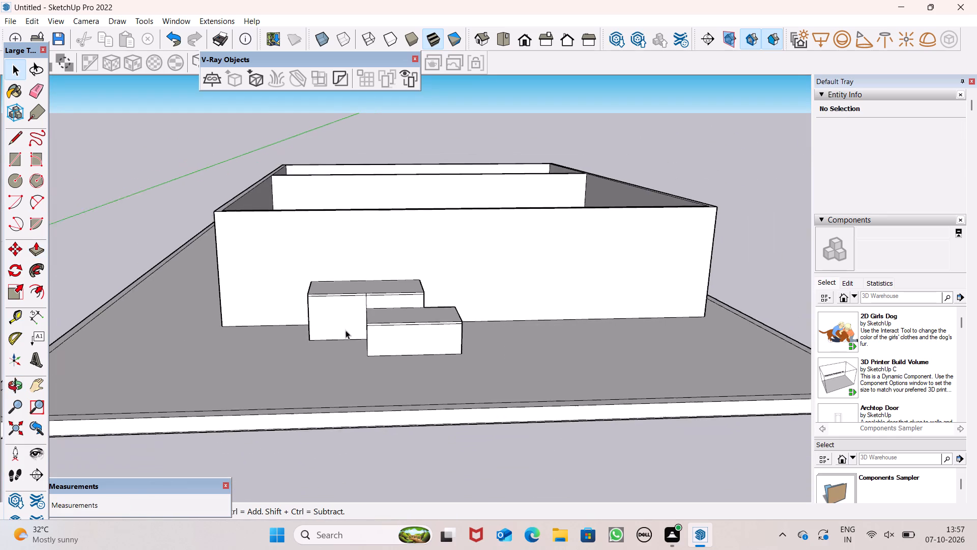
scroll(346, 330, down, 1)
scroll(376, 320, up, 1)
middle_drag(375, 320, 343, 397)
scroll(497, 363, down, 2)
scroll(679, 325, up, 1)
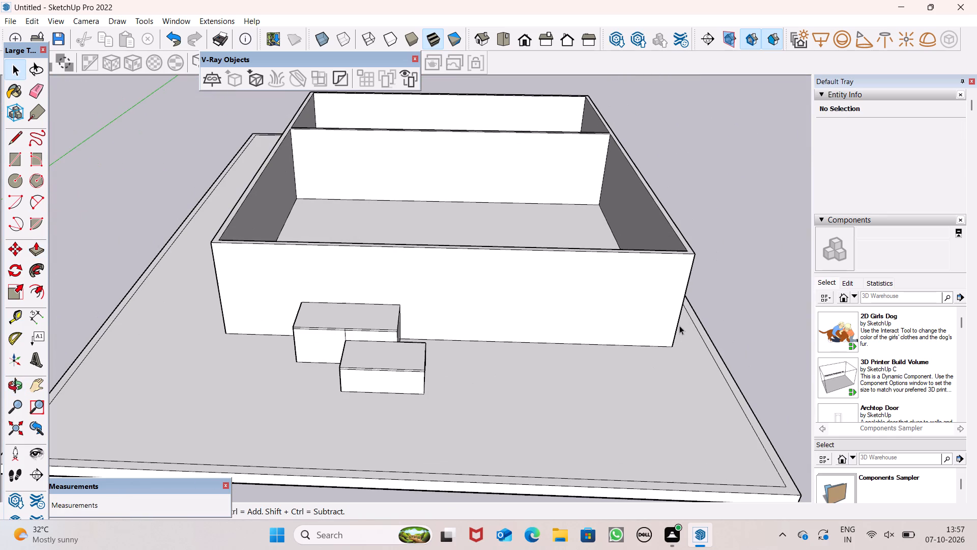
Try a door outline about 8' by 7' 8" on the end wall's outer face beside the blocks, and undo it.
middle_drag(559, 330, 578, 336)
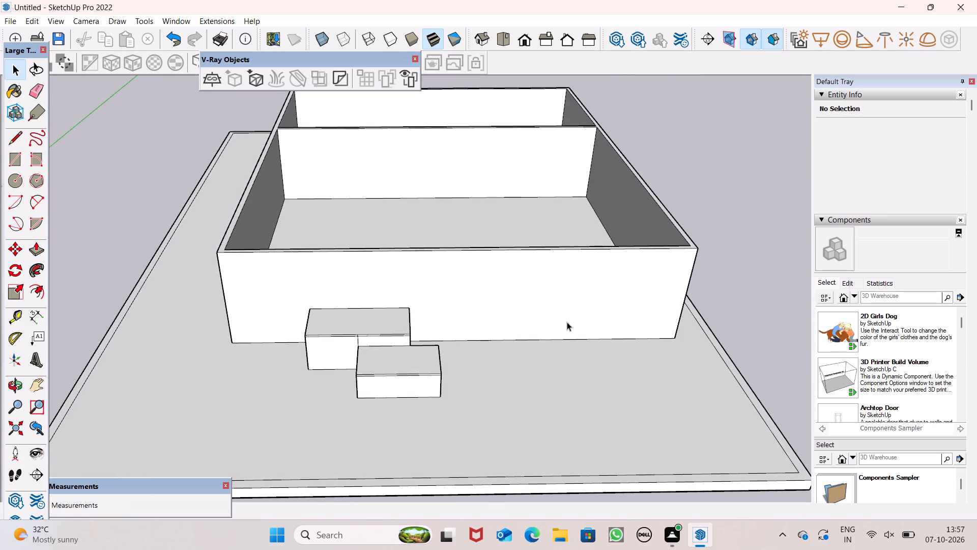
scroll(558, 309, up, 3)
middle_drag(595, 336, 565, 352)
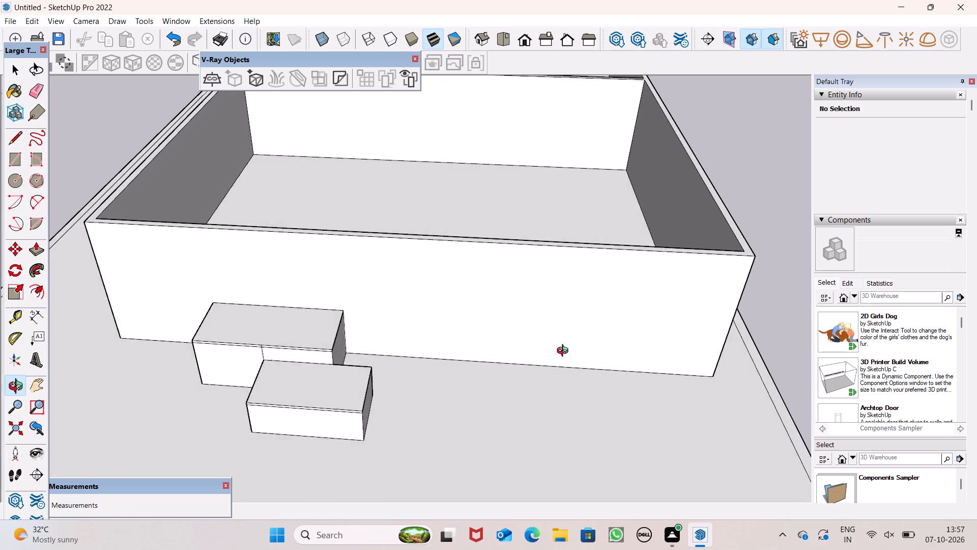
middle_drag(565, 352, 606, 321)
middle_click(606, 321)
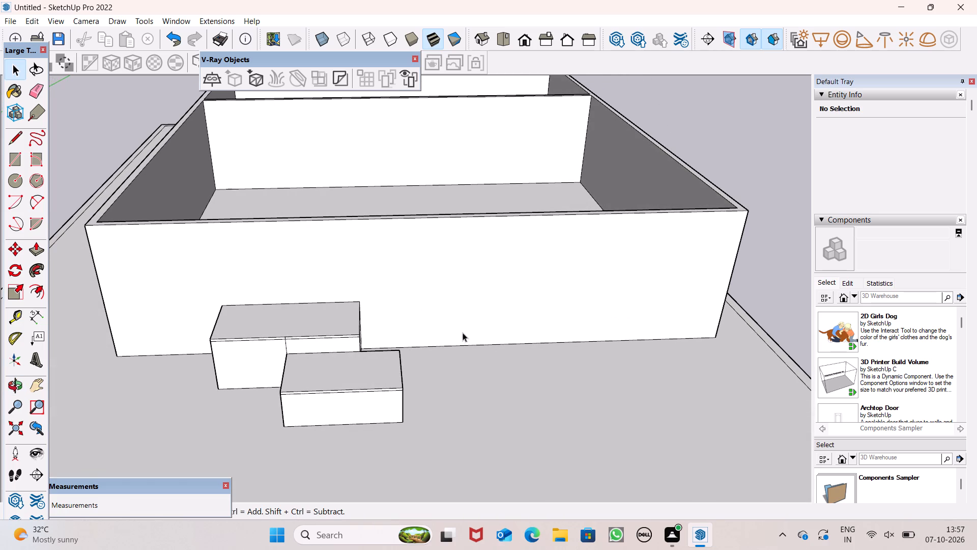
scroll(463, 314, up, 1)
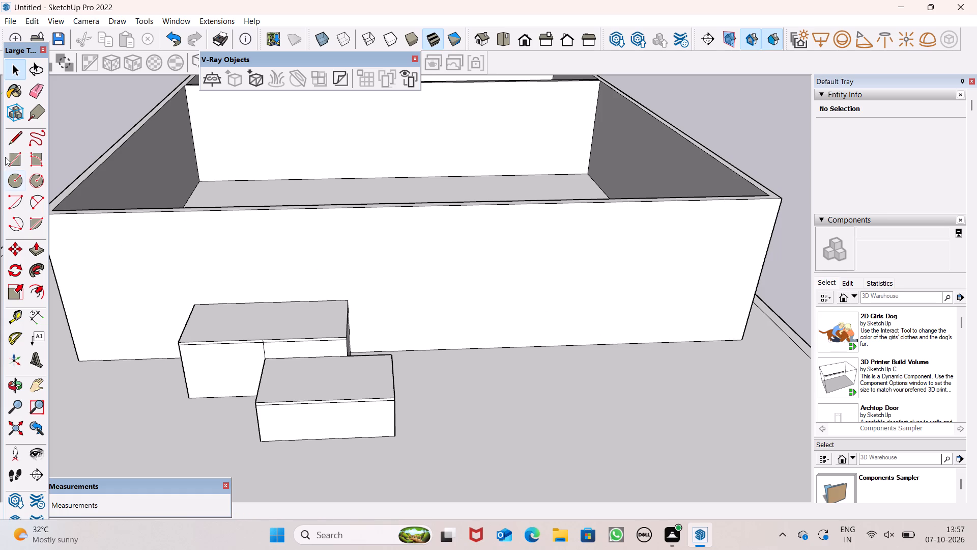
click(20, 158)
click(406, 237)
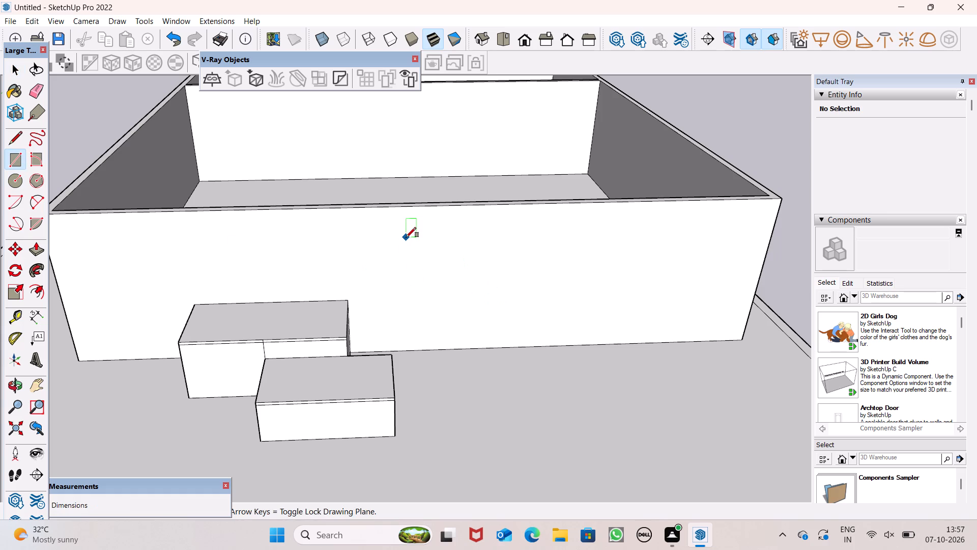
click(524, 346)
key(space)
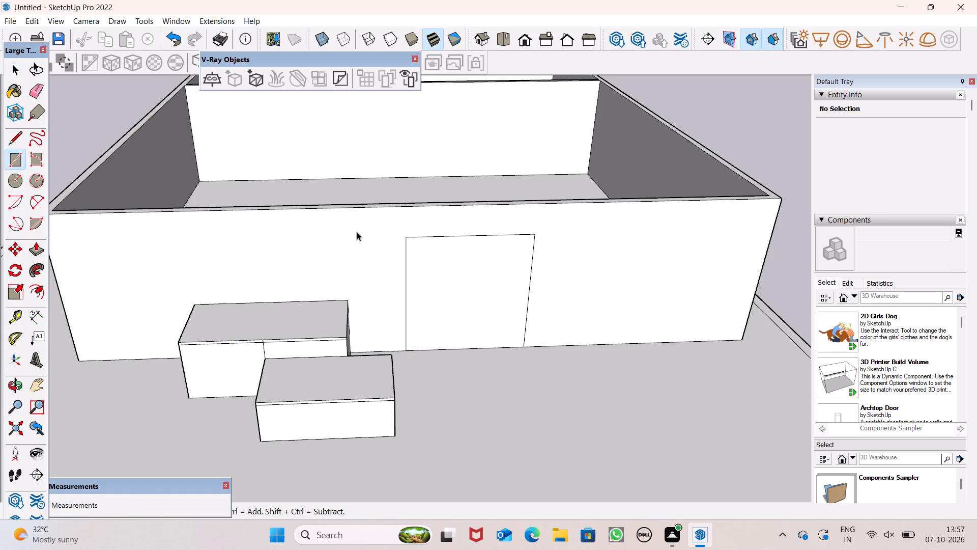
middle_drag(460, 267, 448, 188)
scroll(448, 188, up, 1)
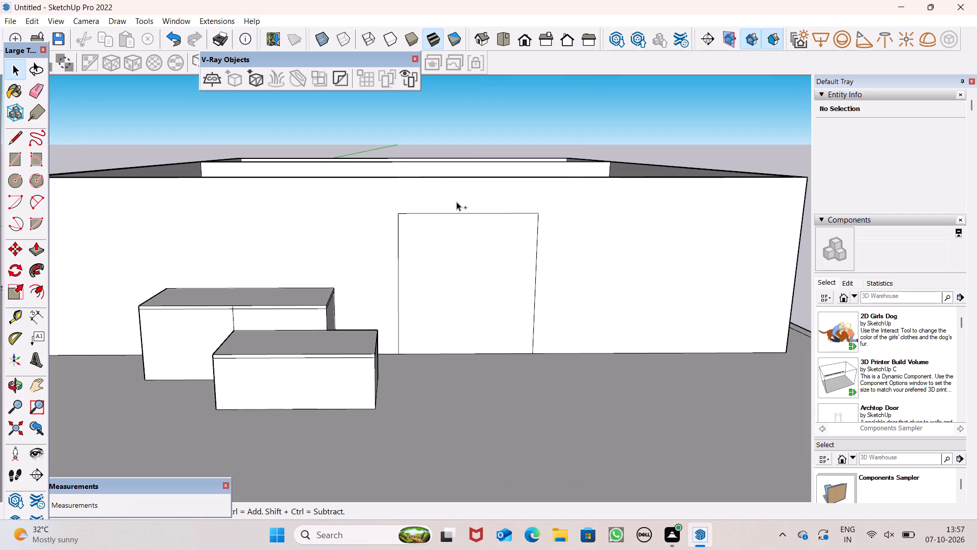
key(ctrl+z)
Draw a narrower door rectangle of about 44 sq ft on the end wall's outer face, reaching down to the slab.
click(16, 158)
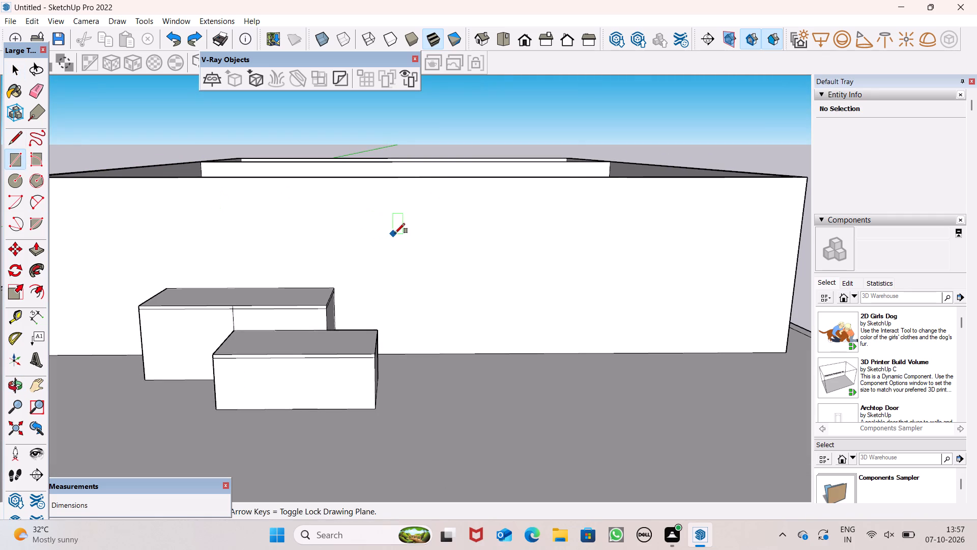
click(408, 216)
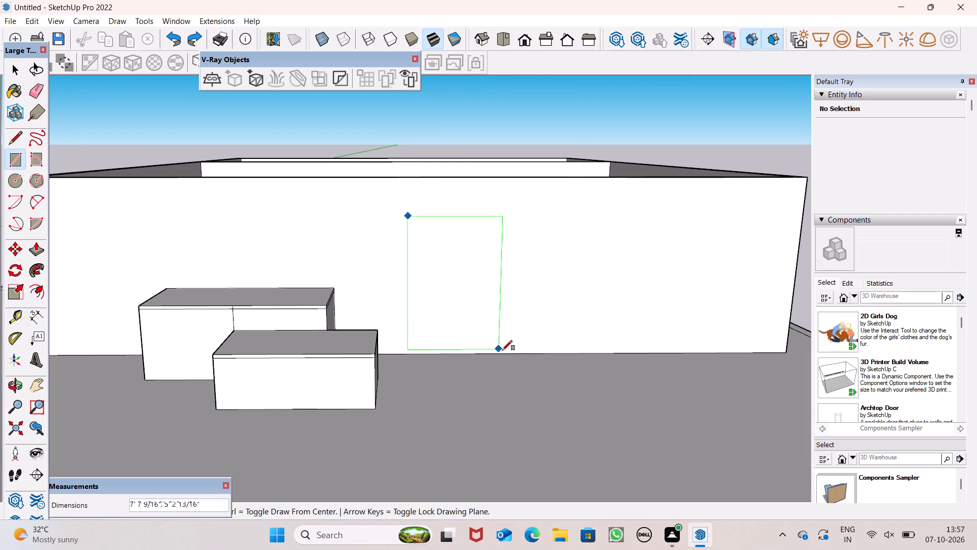
click(505, 351)
key(space)
scroll(523, 309, down, 7)
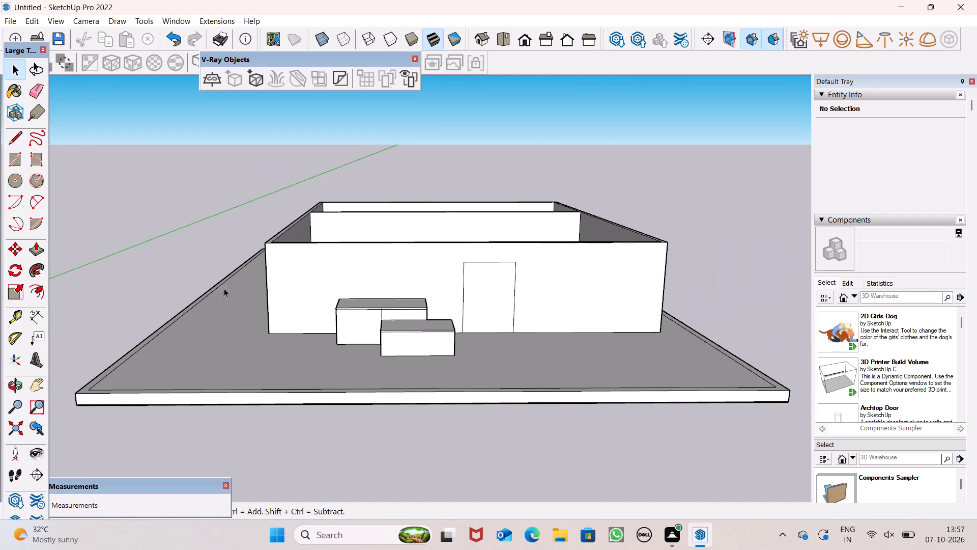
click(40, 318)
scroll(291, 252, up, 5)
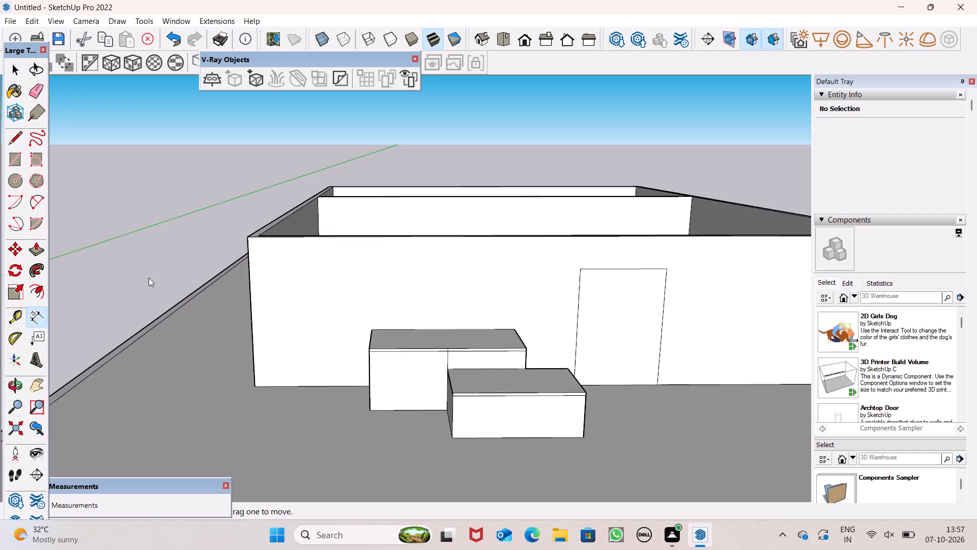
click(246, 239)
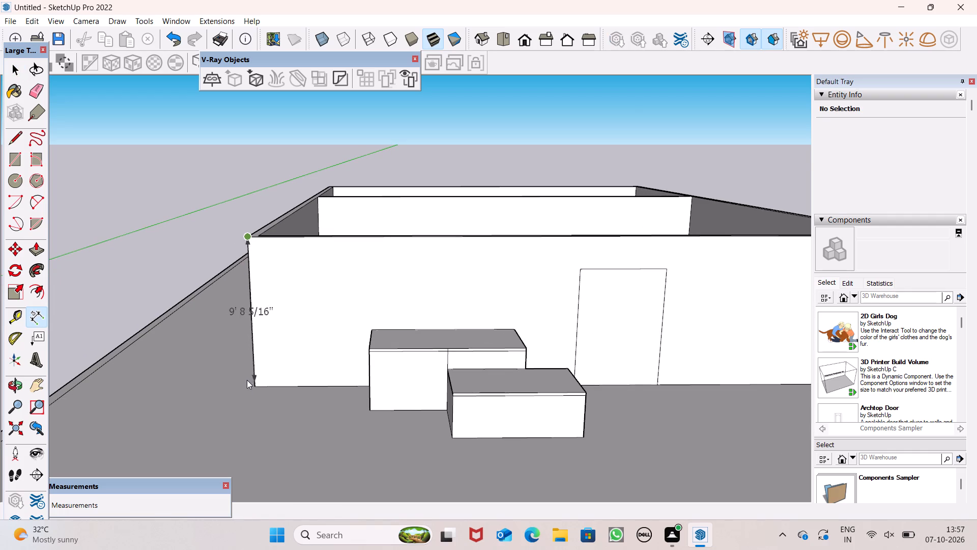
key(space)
Push the door rectangle through the full 6" wall thickness with Push/Pull to cut an open doorway.
scroll(164, 309, down, 1)
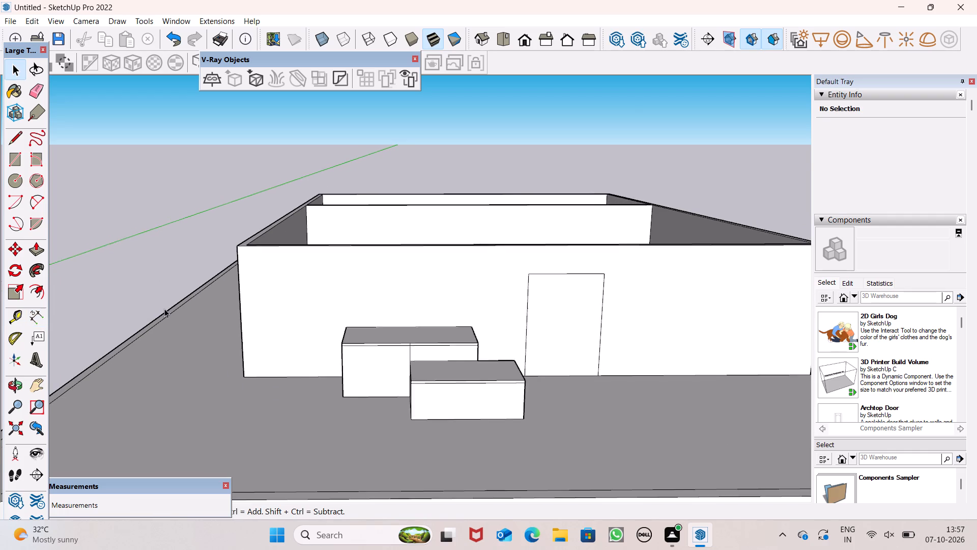
scroll(164, 309, down, 2)
scroll(529, 318, up, 4)
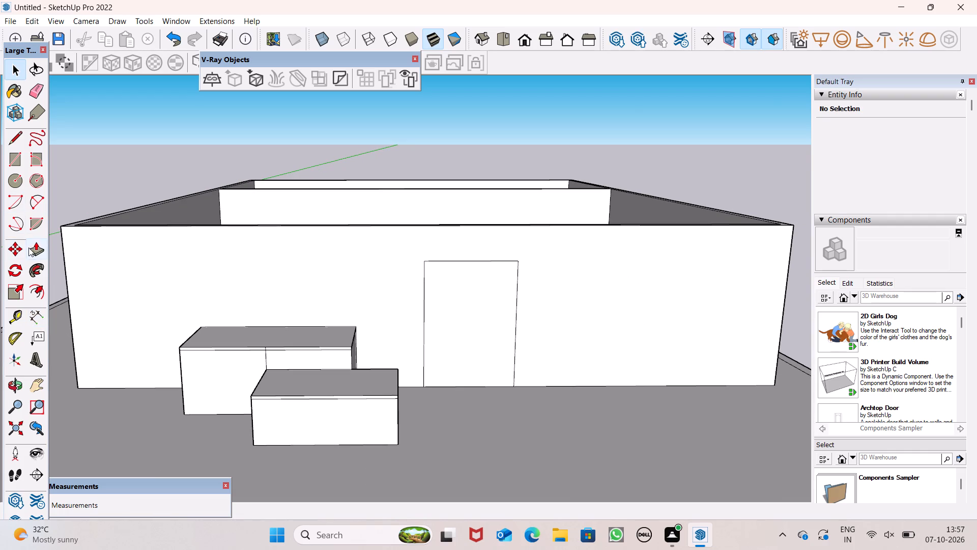
click(29, 247)
scroll(467, 324, up, 3)
drag(454, 373, 465, 356)
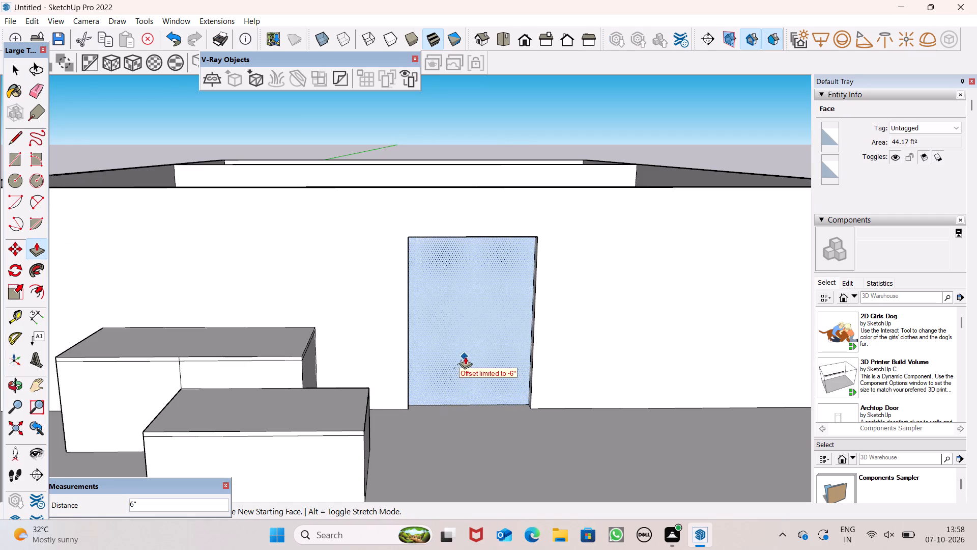
drag(465, 356, 469, 356)
key(space)
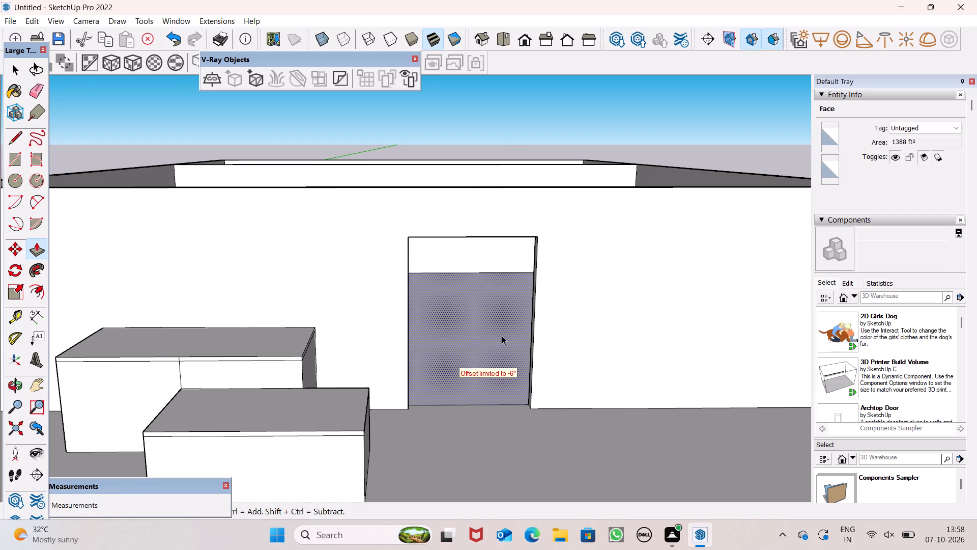
Erase the stray vertical edge segments on the taller block's front, both in the 2" top layer and on the face below.
scroll(392, 316, down, 4)
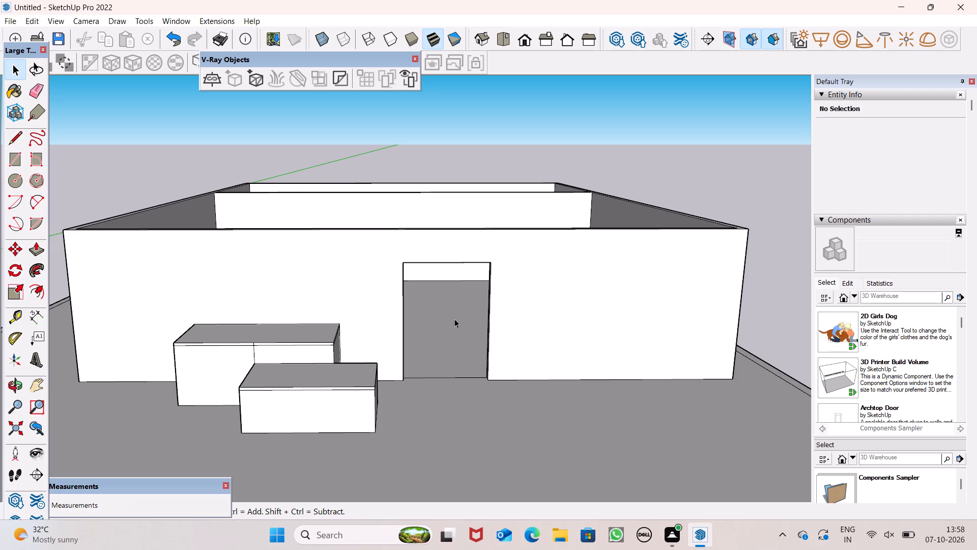
middle_drag(432, 365, 449, 356)
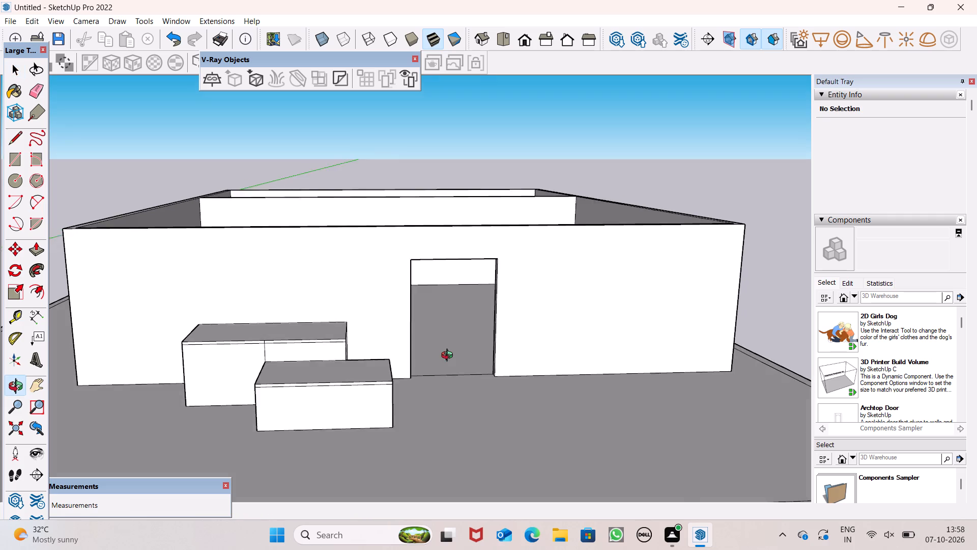
middle_drag(449, 356, 456, 351)
scroll(307, 321, up, 2)
click(35, 88)
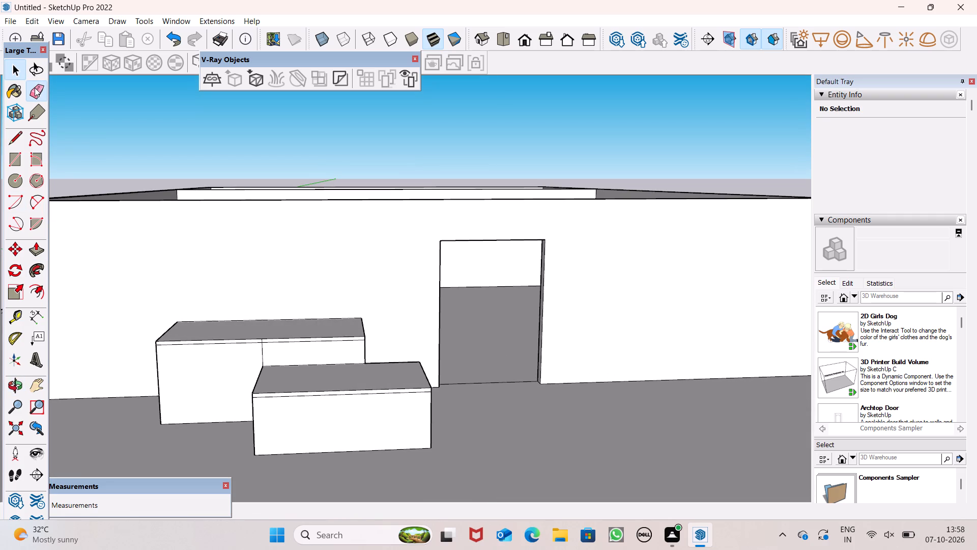
scroll(205, 353, up, 2)
scroll(255, 363, up, 3)
scroll(254, 347, down, 1)
scroll(254, 347, up, 11)
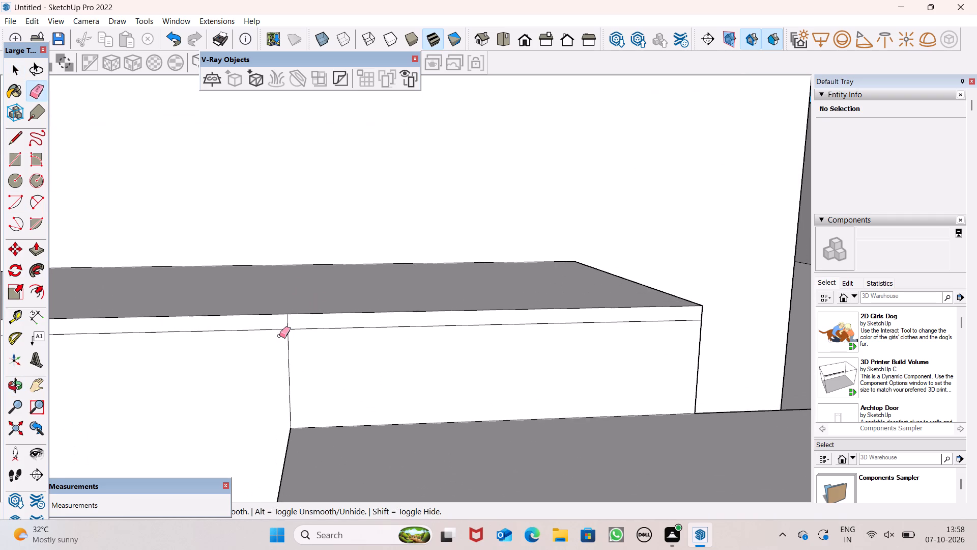
drag(283, 327, 289, 326)
key(ctrl+z)
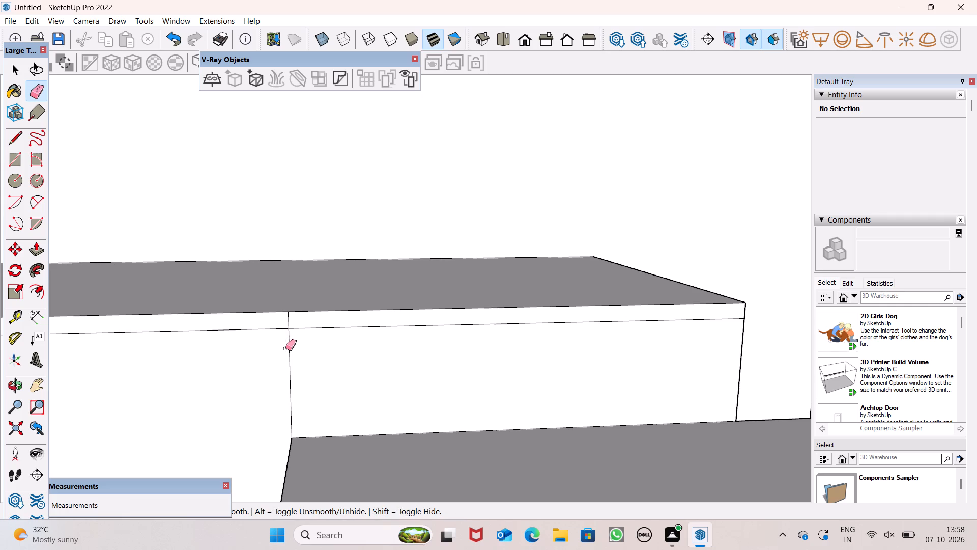
click(288, 349)
drag(283, 323, 290, 323)
click(290, 323)
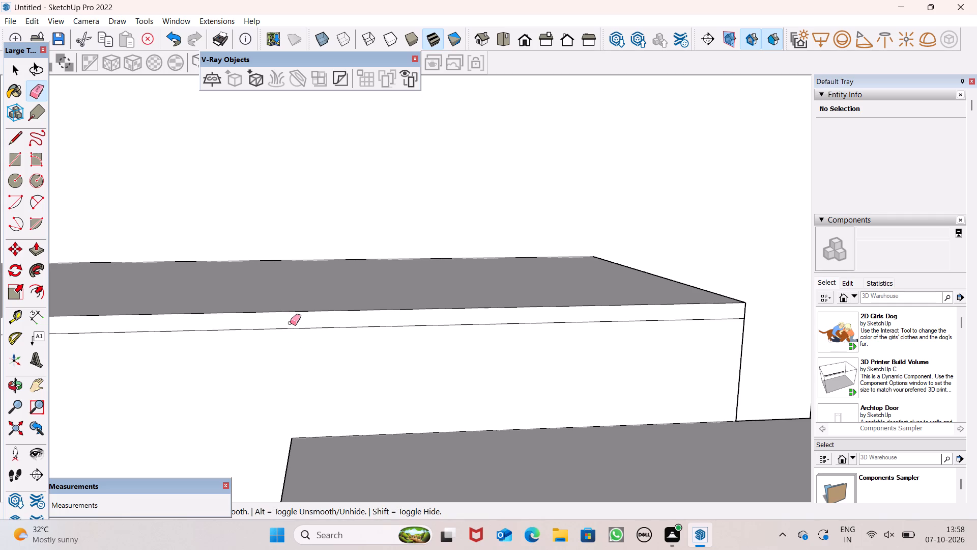
key(space)
key(space)
Pull the taller block's side face farthest from the doorway outward by about 1' 5" with Push/Pull, leaving its top layer in place.
scroll(334, 242, down, 6)
scroll(392, 277, down, 3)
middle_drag(405, 293, 385, 372)
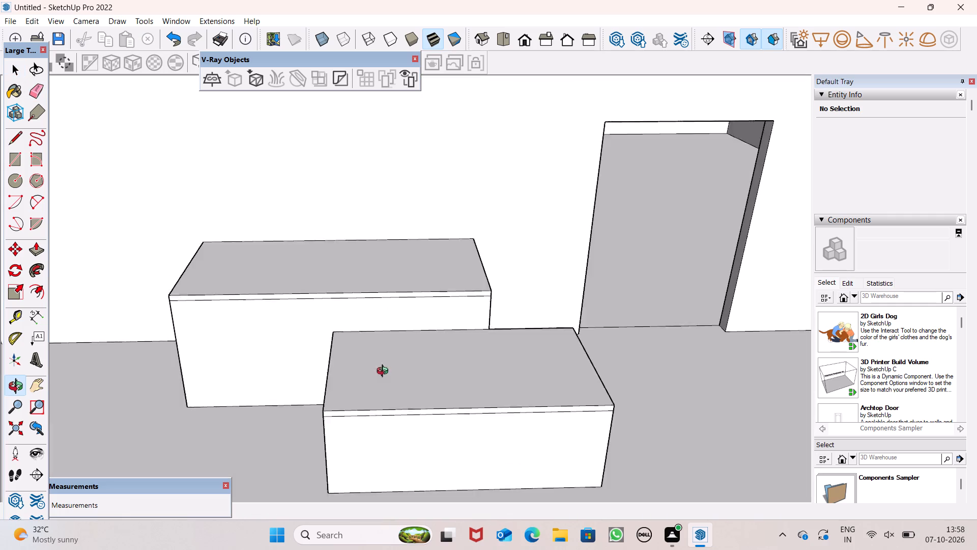
middle_drag(385, 372, 446, 323)
scroll(476, 307, down, 2)
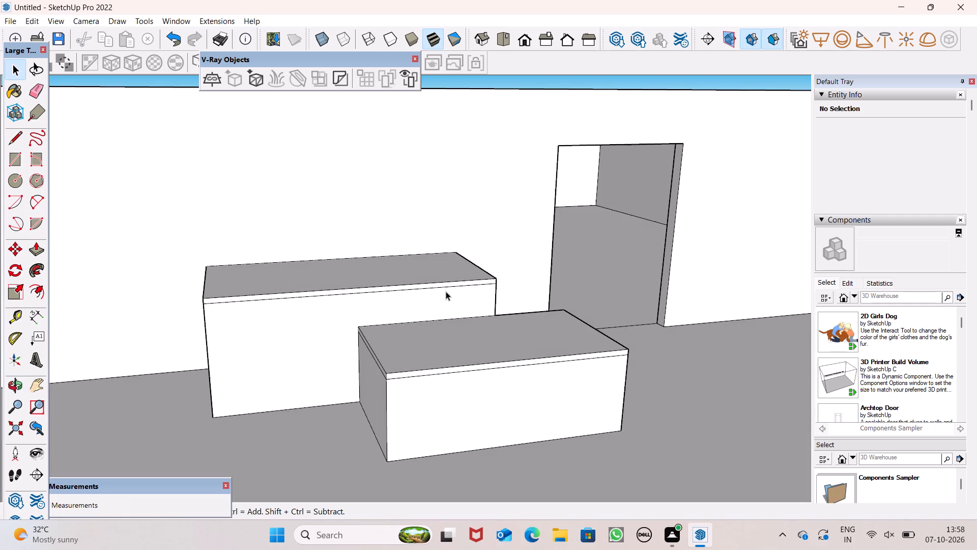
scroll(474, 296, down, 2)
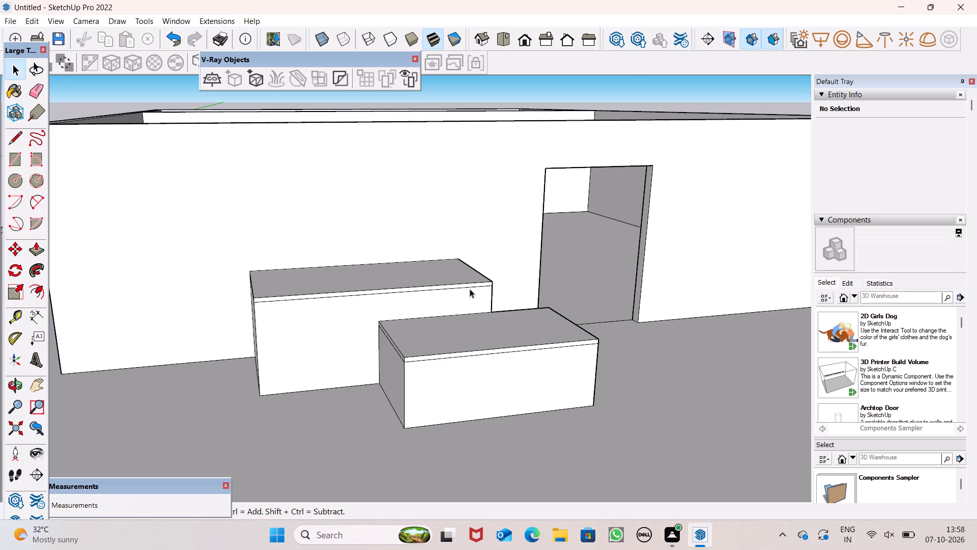
scroll(471, 281, down, 5)
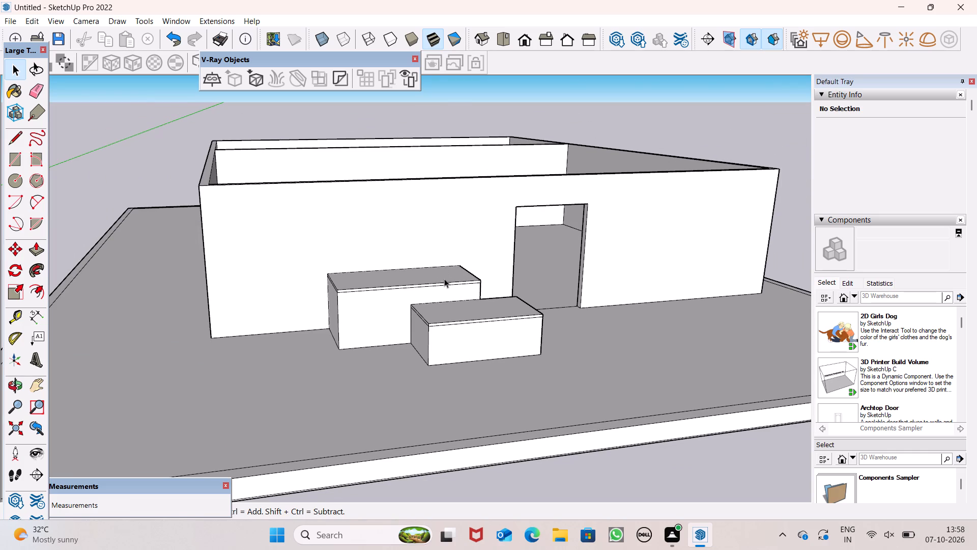
scroll(468, 274, down, 1)
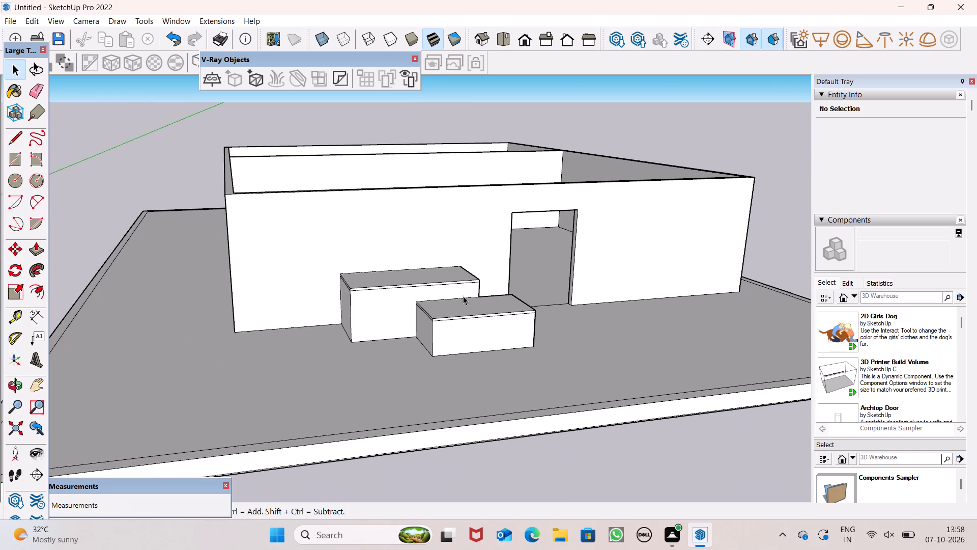
middle_drag(464, 296, 568, 320)
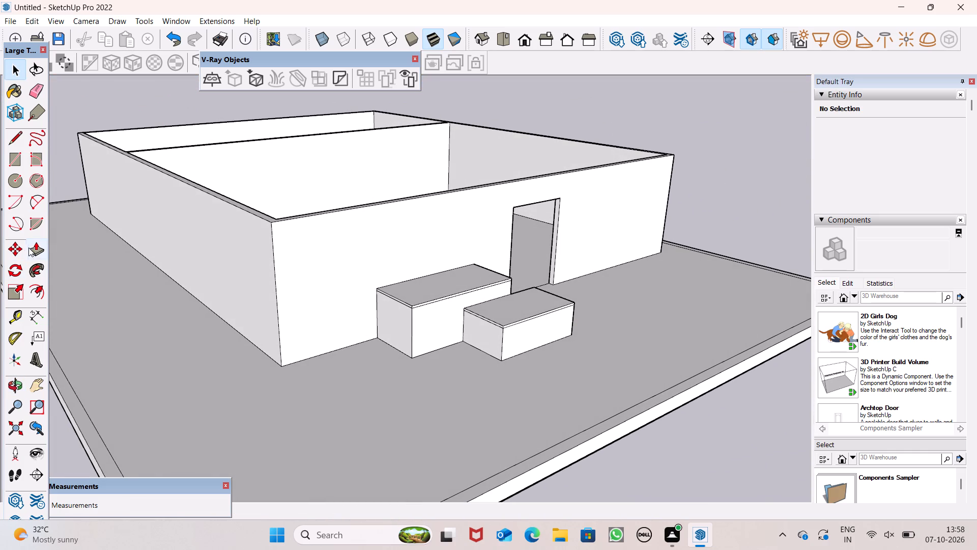
click(35, 249)
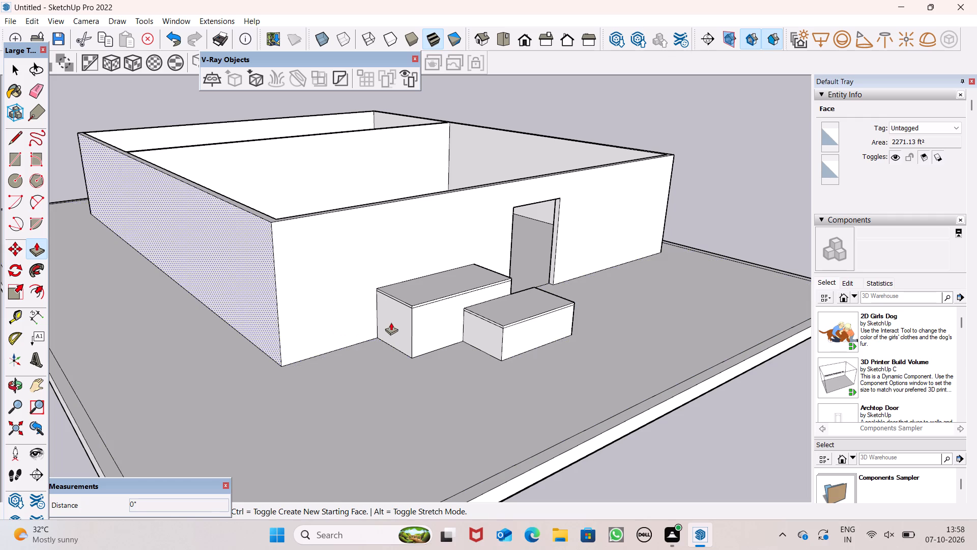
drag(391, 322, 376, 332)
Extend the same end of the taller block's 2" top layer flush with the pulled-out side face.
scroll(399, 302, up, 5)
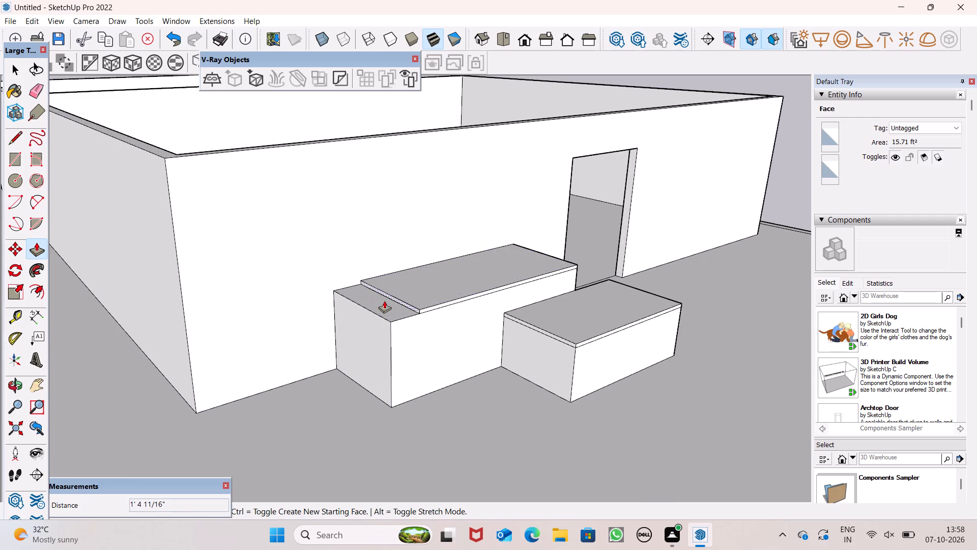
scroll(414, 304, down, 1)
scroll(415, 304, up, 7)
drag(394, 304, 371, 314)
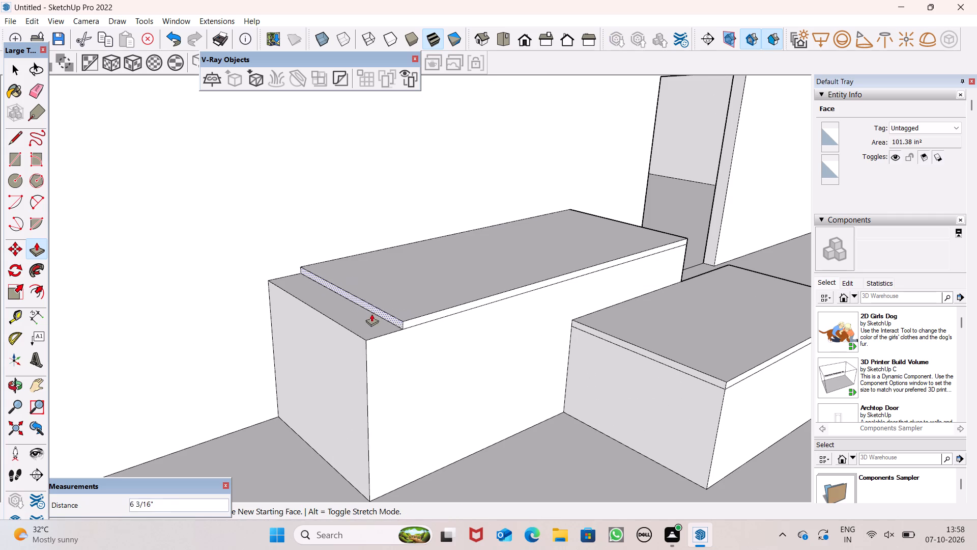
drag(371, 314, 350, 337)
Push the doorway-side end of the taller block's 2" top layer inward with Push/Pull, leaving the block below in place.
scroll(351, 288, down, 8)
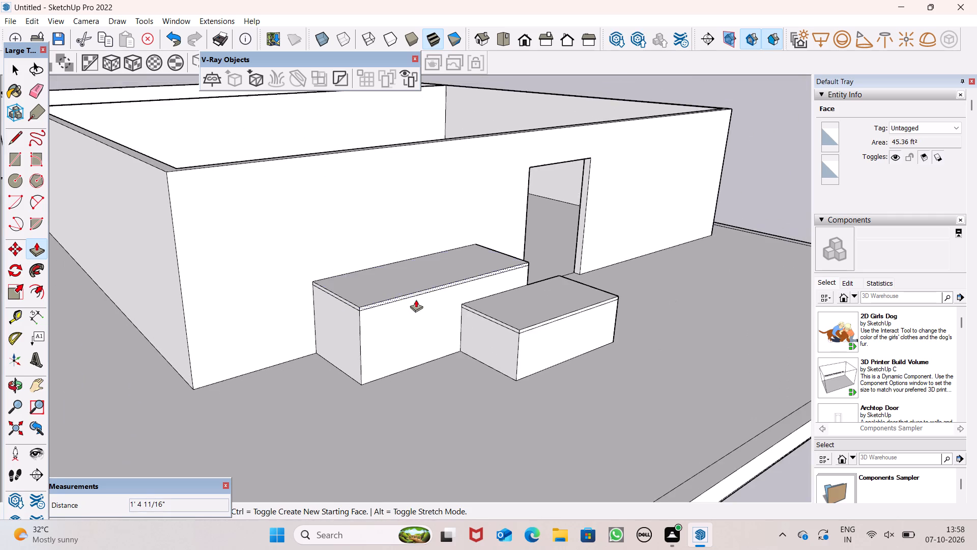
middle_drag(416, 300, 17, 280)
scroll(355, 284, up, 4)
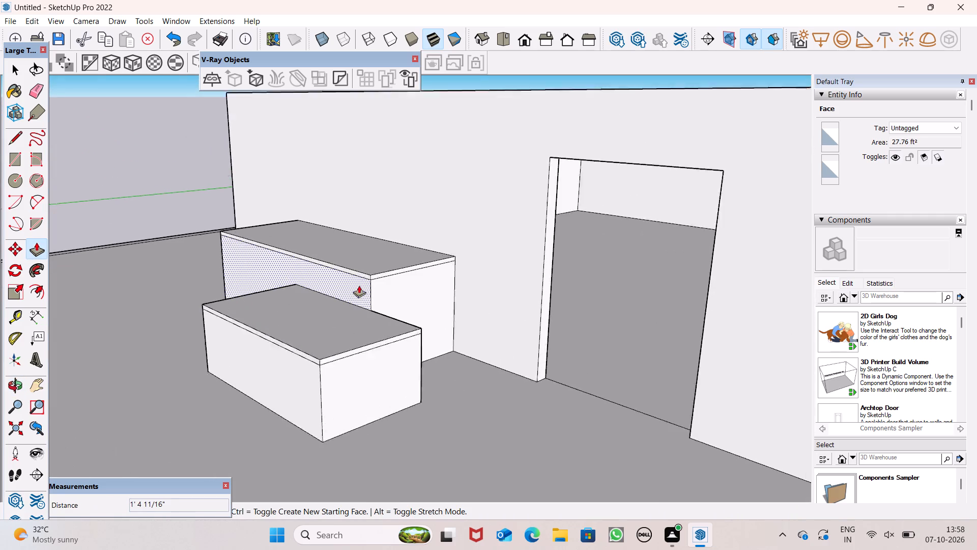
scroll(359, 285, up, 3)
scroll(423, 261, up, 8)
drag(417, 267, 362, 241)
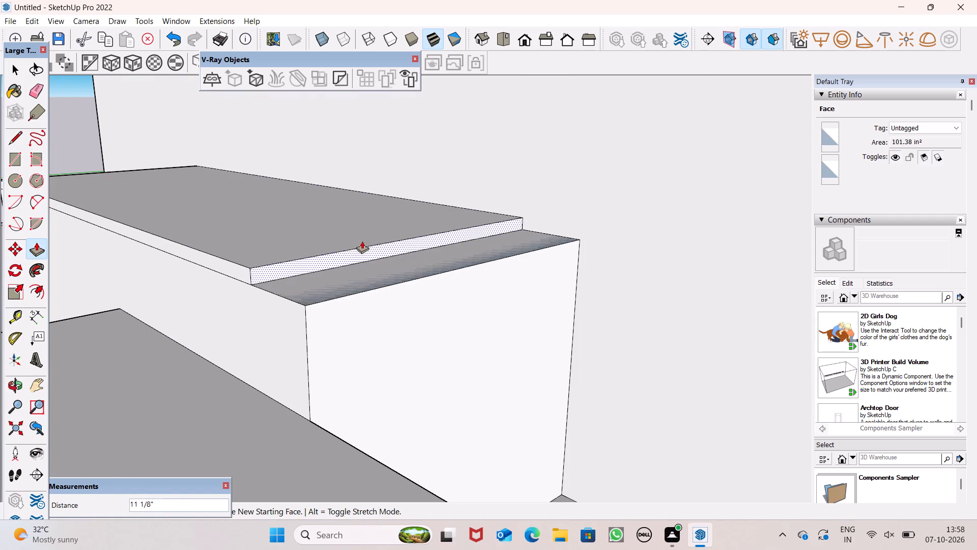
drag(362, 241, 368, 250)
Push the taller block's doorway-side face inward past the end of its top layer, and undo the surplus repeated push.
drag(417, 298, 403, 299)
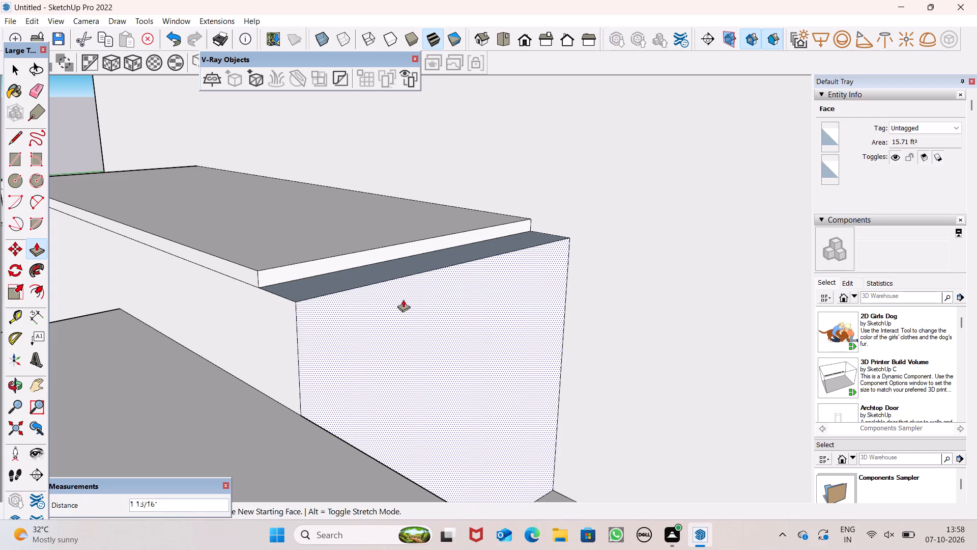
drag(403, 299, 328, 265)
triple_click(328, 265)
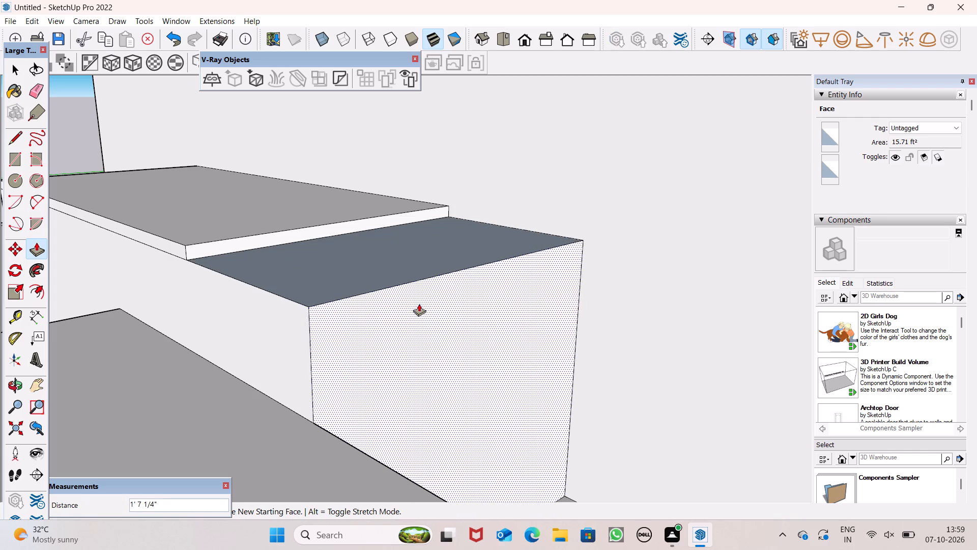
key(ctrl+z)
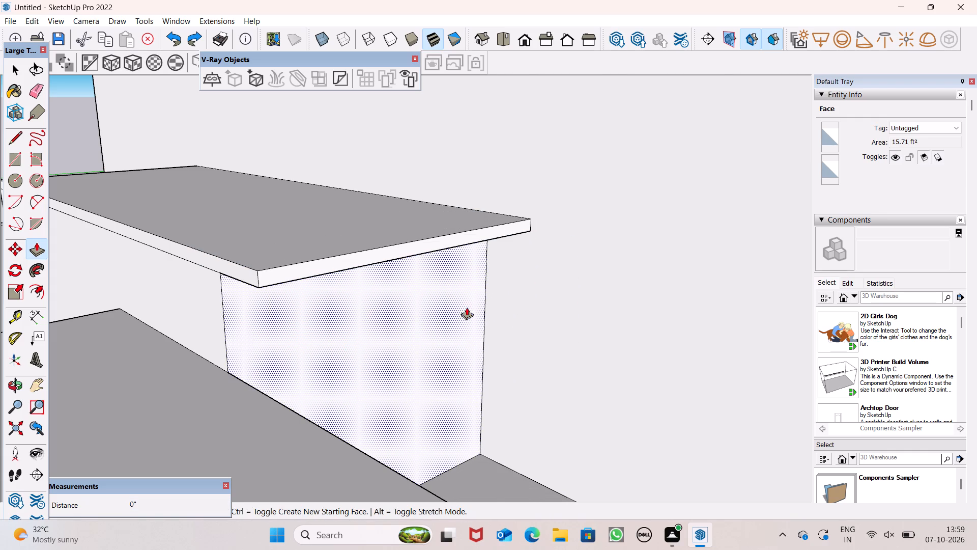
Push the doorway-side end of the taller block's top layer inward about 9 3/16", flush with the side face below.
scroll(467, 307, down, 7)
scroll(532, 297, down, 1)
middle_drag(512, 314, 543, 326)
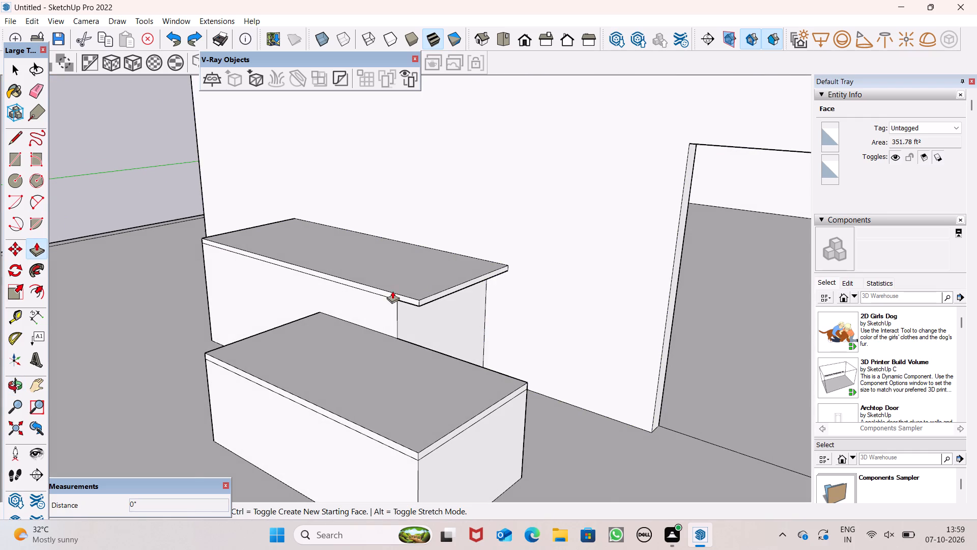
scroll(397, 290, down, 1)
scroll(398, 290, up, 8)
drag(438, 319, 391, 322)
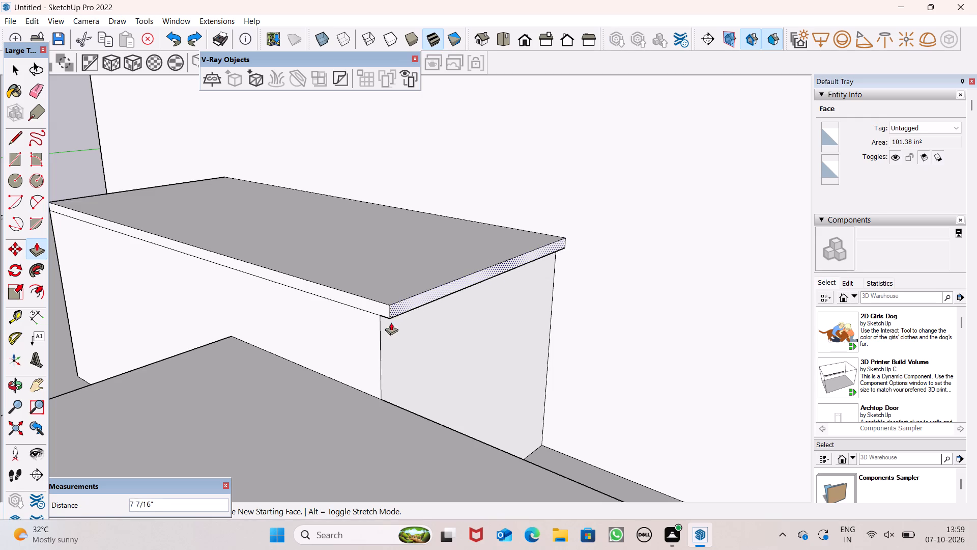
drag(391, 322, 384, 331)
scroll(415, 268, down, 10)
Pull the shorter block's side face farthest from the doorway outward by about 1' 6" with Push/Pull, leaving its top layer in place.
middle_drag(465, 347, 551, 338)
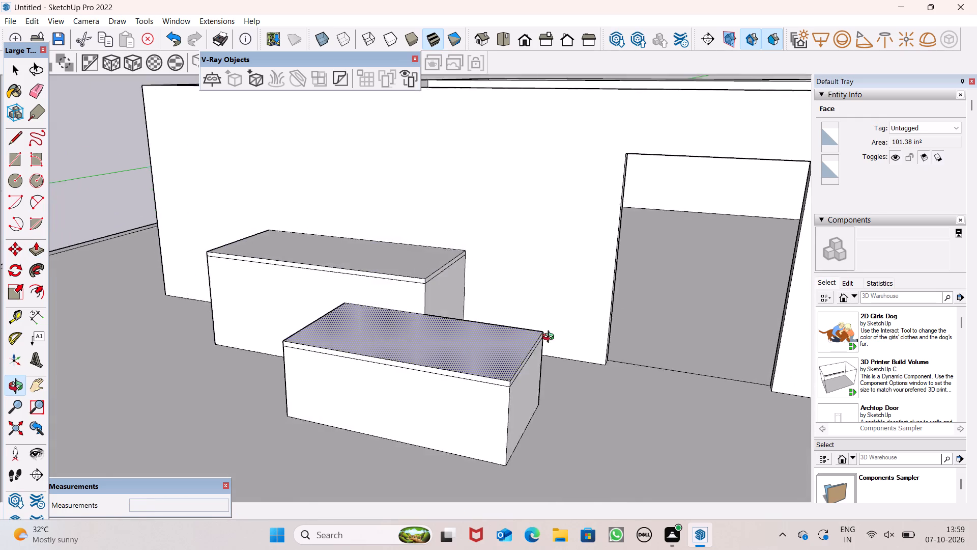
middle_drag(551, 338, 807, 319)
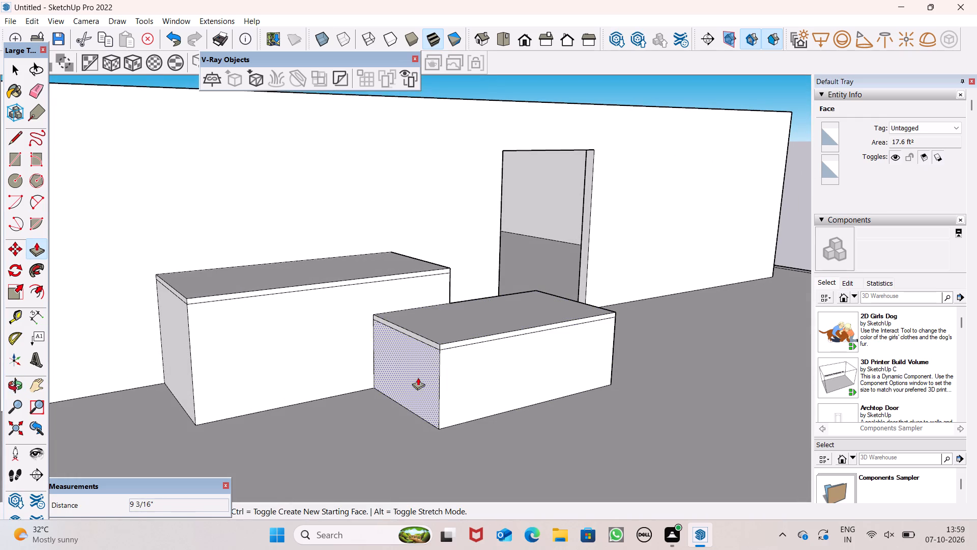
drag(418, 377, 373, 393)
click(373, 393)
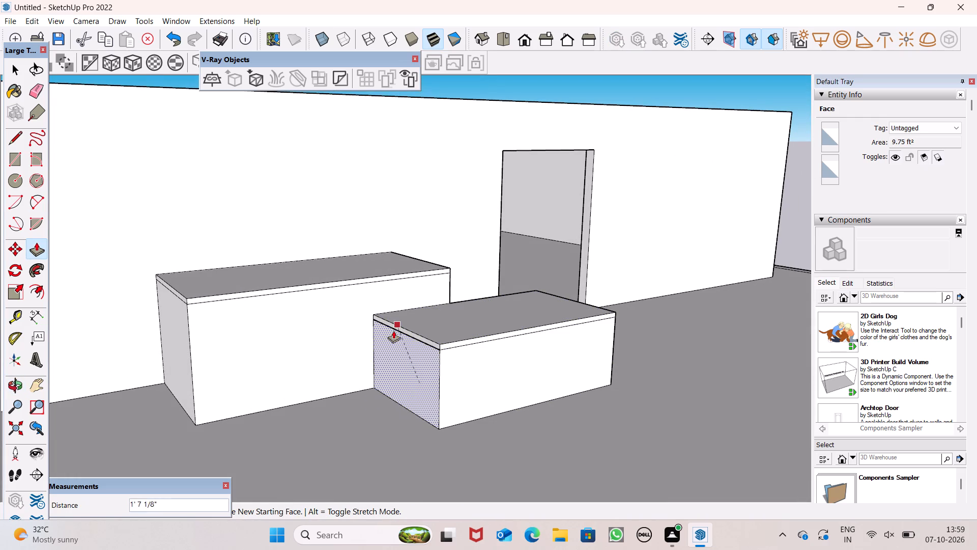
click(369, 353)
Extend the same end of the shorter block's top layer by 1' 6 1/4", flush with the pulled-out side face.
scroll(396, 323, down, 1)
scroll(396, 323, up, 3)
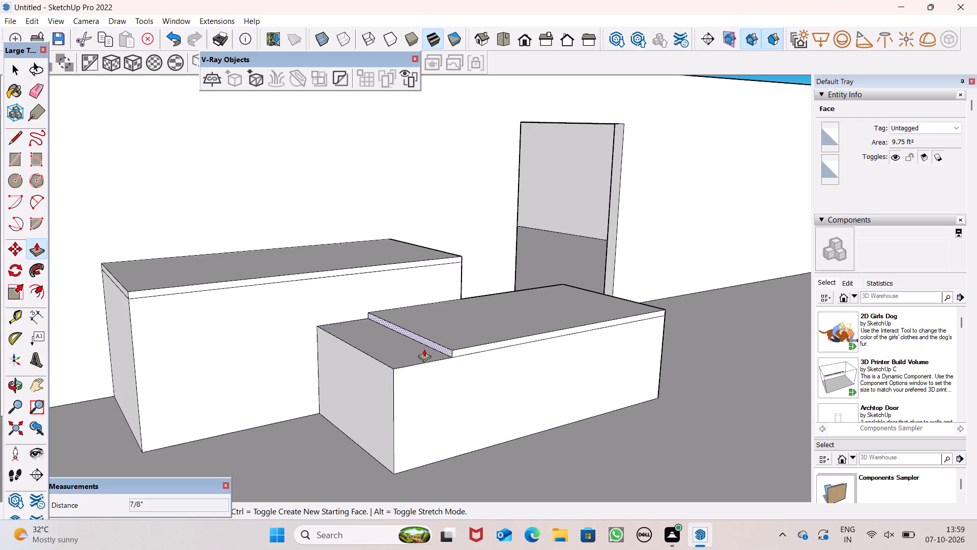
drag(437, 345, 388, 370)
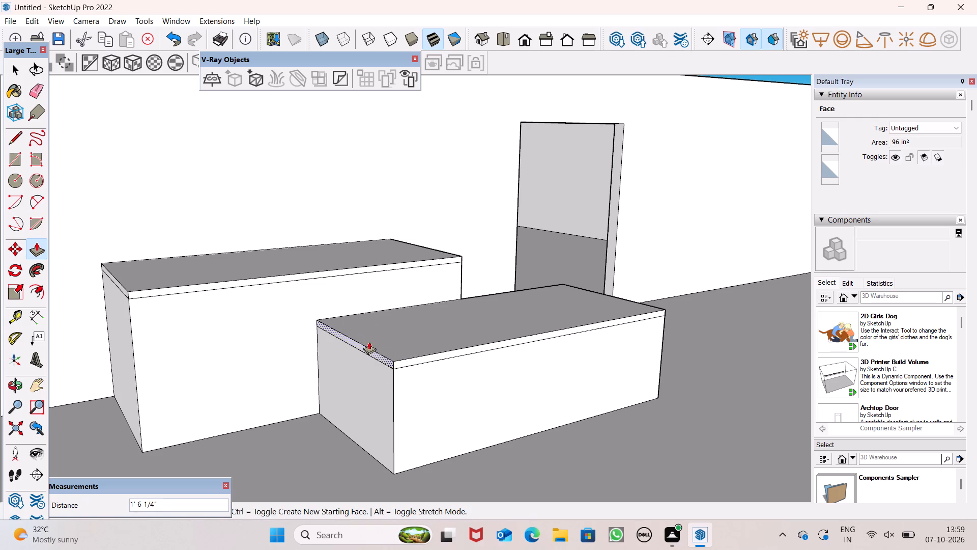
Push the shorter block's doorway-side face inward by about 1' 10" with Push/Pull, leaving its top layer overhanging.
scroll(370, 341, down, 1)
scroll(370, 341, up, 1)
scroll(370, 341, down, 2)
scroll(420, 320, down, 8)
middle_drag(499, 343, 257, 353)
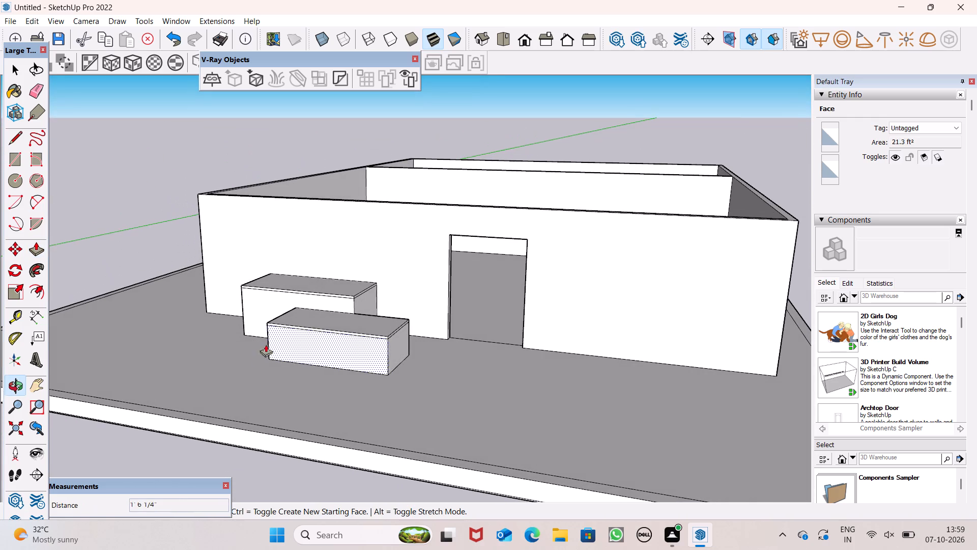
scroll(390, 307, up, 2)
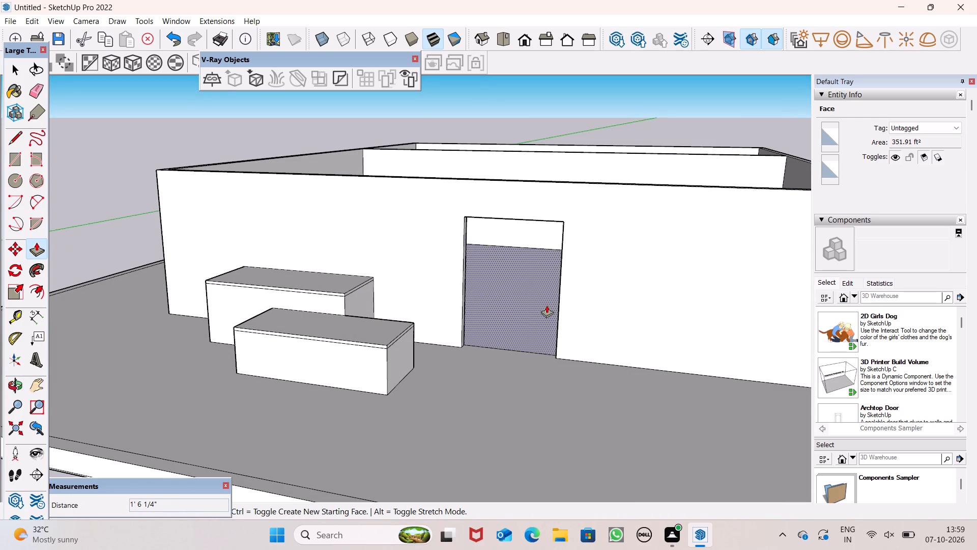
scroll(513, 319, up, 1)
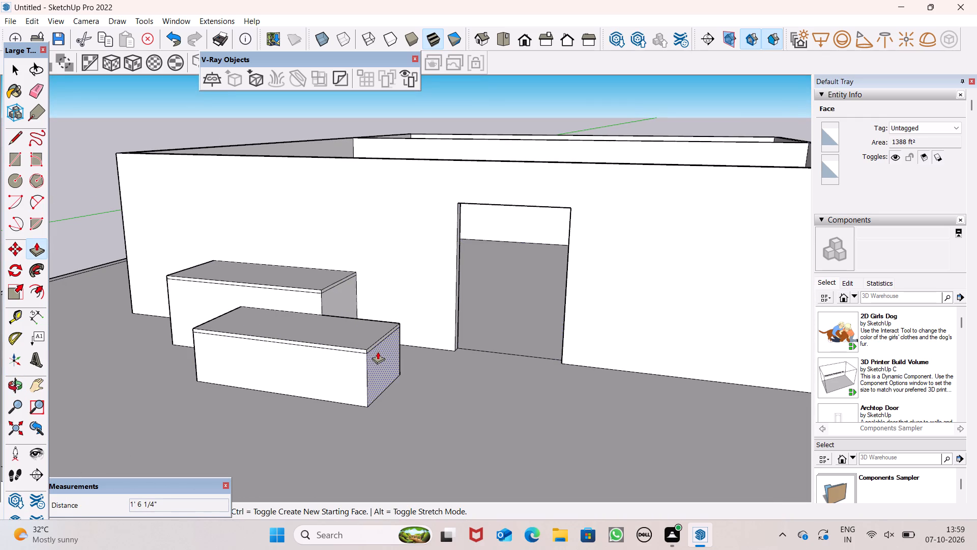
scroll(378, 351, up, 3)
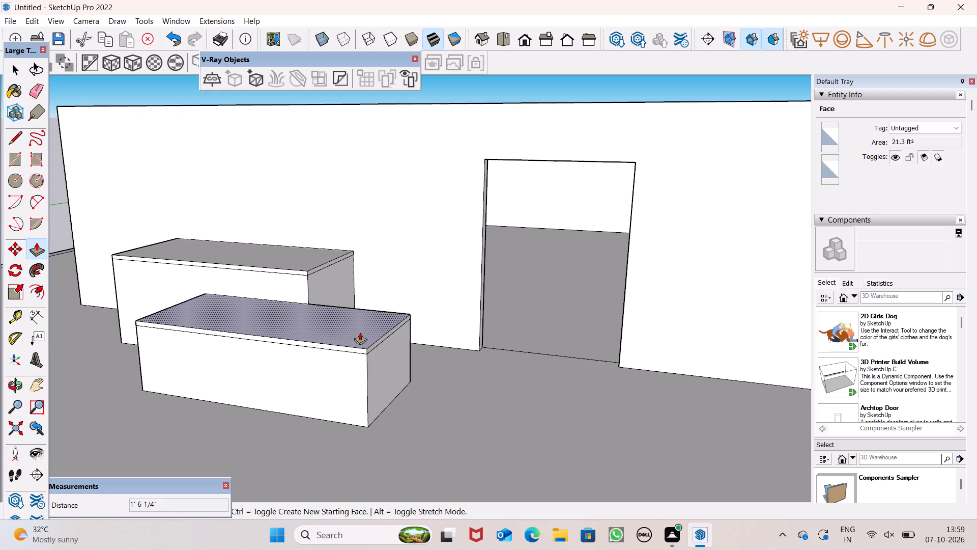
drag(386, 377, 353, 371)
drag(353, 371, 344, 371)
double_click(344, 371)
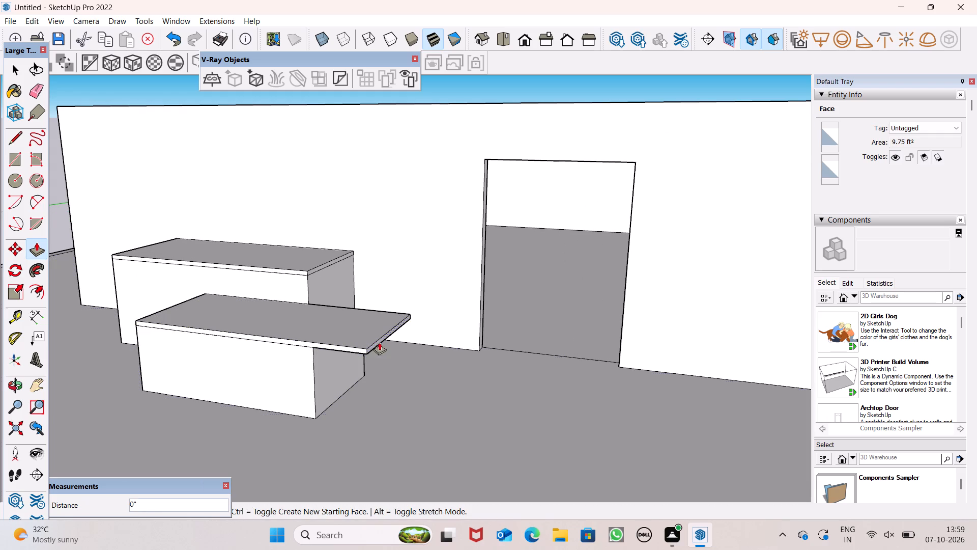
Push the overhanging end of the shorter block's top layer inward 1' 10 1/8", flush with the doorway-side face below.
drag(374, 344, 316, 364)
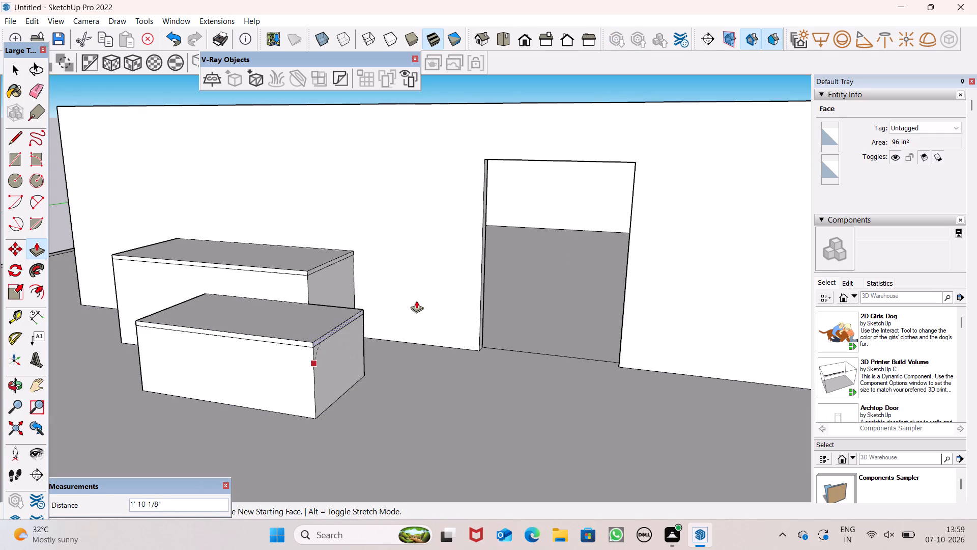
scroll(420, 293, down, 1)
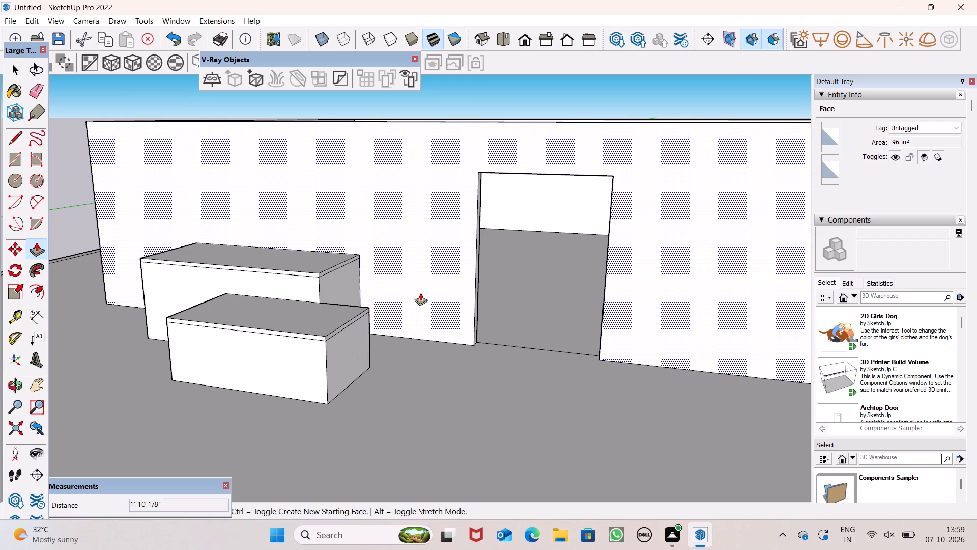
key(space)
Draw a small rectangle of about 1.26 sq ft on the end wall, against its top edge above the taller block.
scroll(434, 287, down, 5)
middle_drag(438, 363, 505, 323)
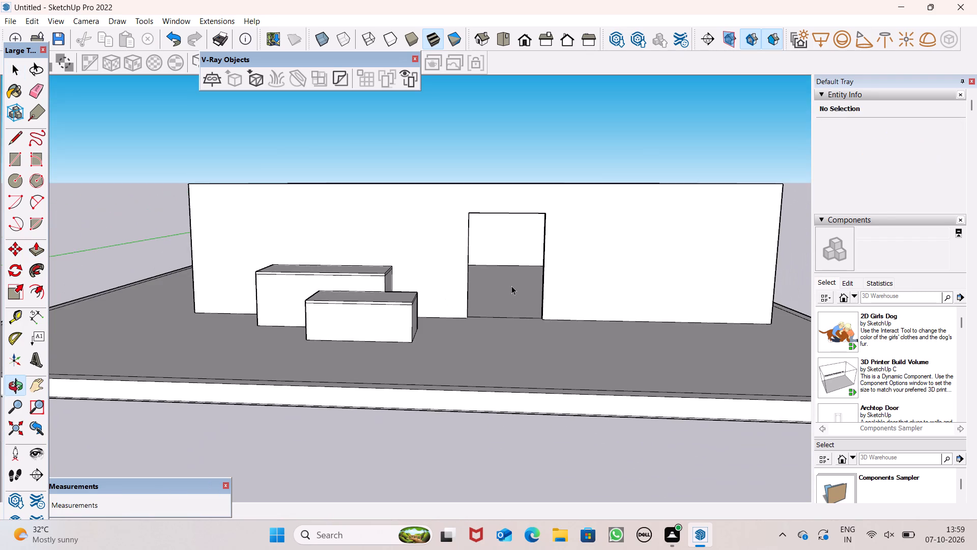
middle_drag(515, 309, 534, 326)
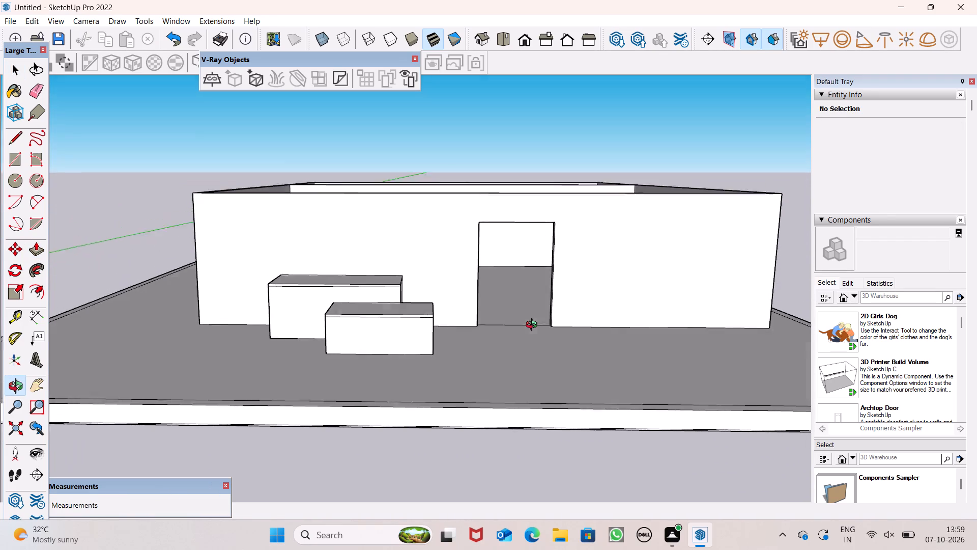
middle_drag(534, 326, 538, 312)
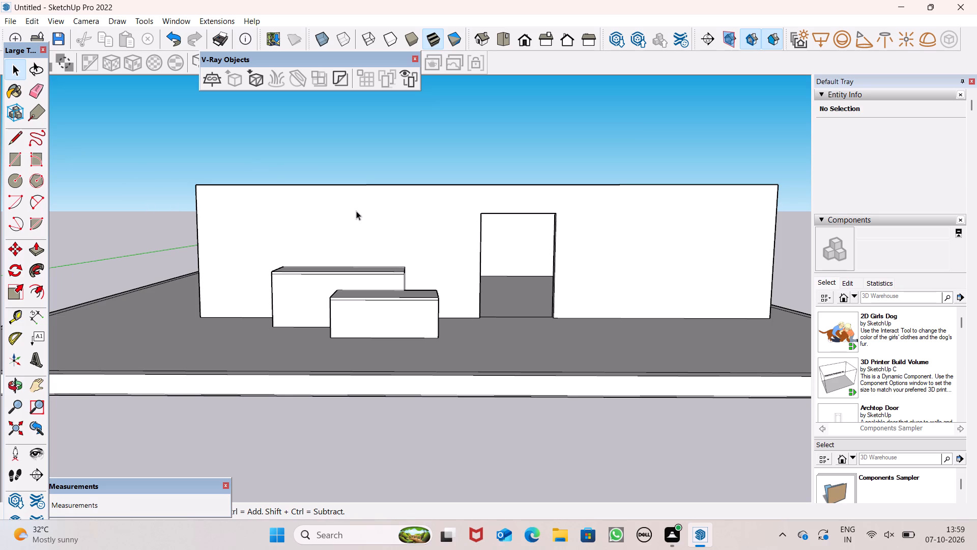
scroll(376, 232, up, 1)
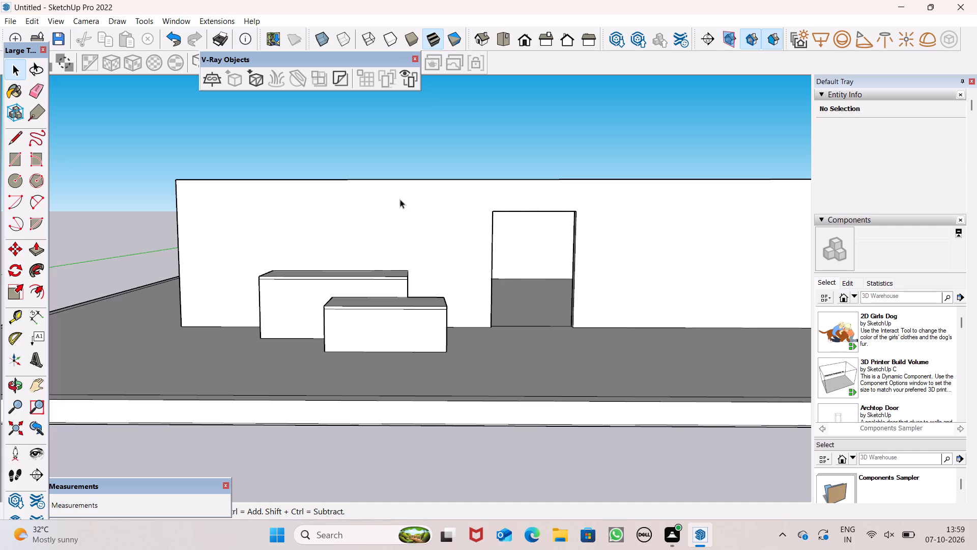
click(17, 156)
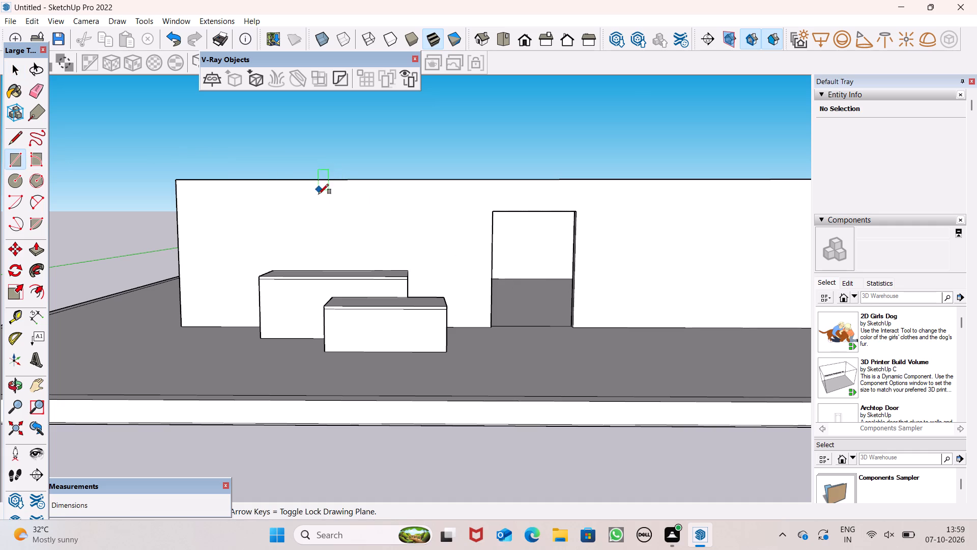
middle_drag(318, 196, 324, 260)
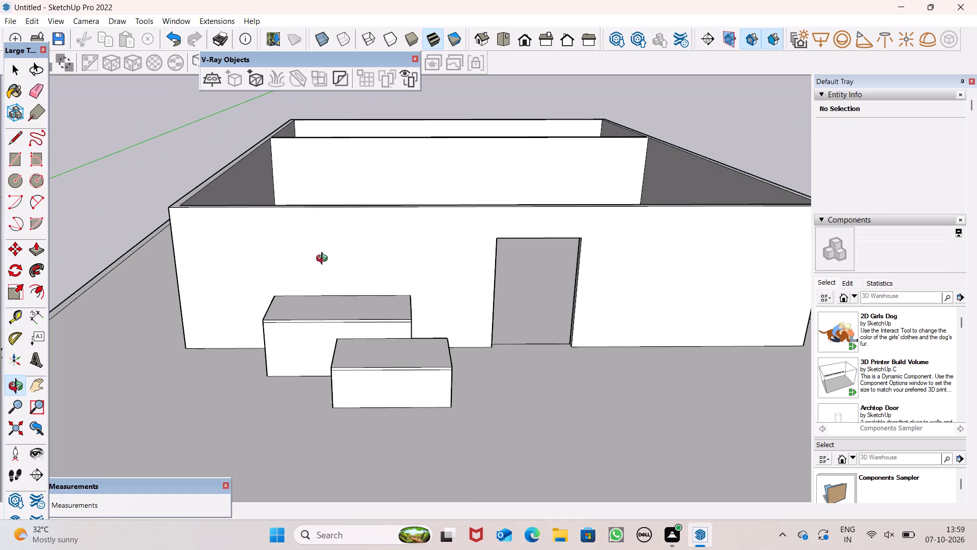
middle_drag(324, 260, 326, 245)
scroll(327, 244, up, 1)
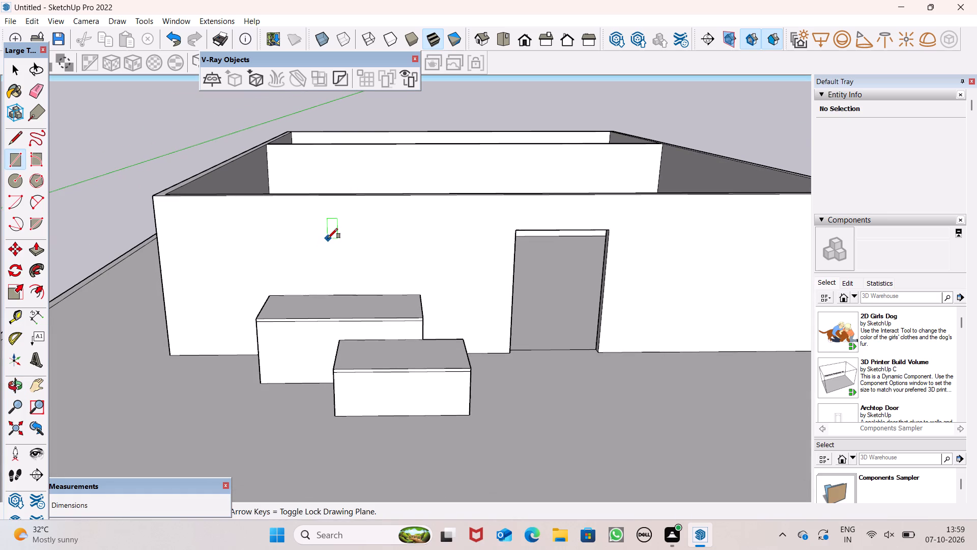
scroll(390, 224, up, 1)
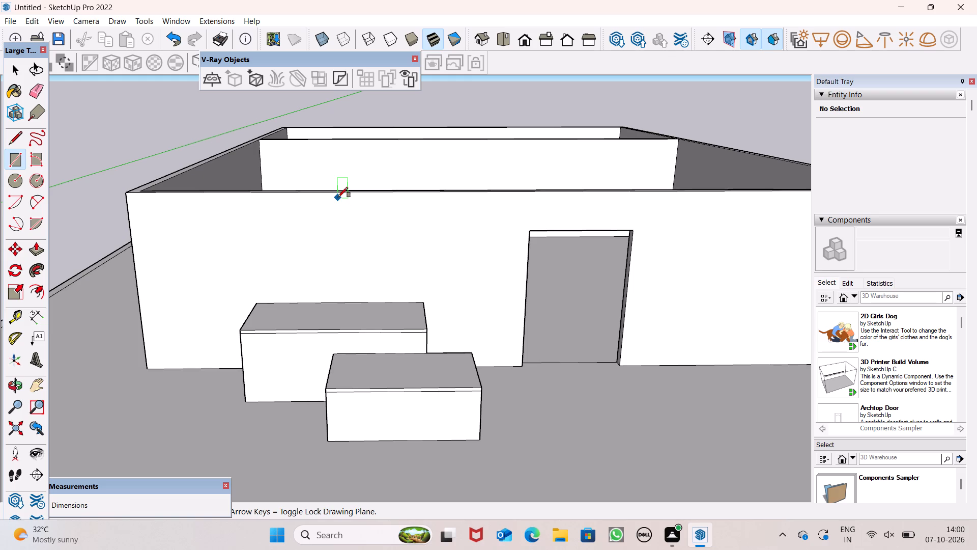
click(338, 196)
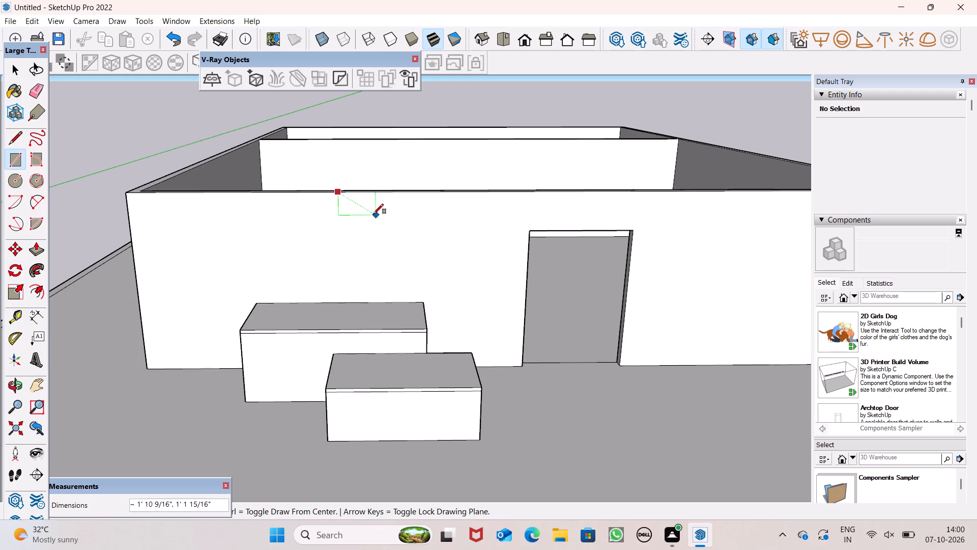
click(362, 211)
Pull the small rectangle outward from the wall into a projecting beam with Push/Pull, adding about 5' 8" in a second pull.
click(38, 244)
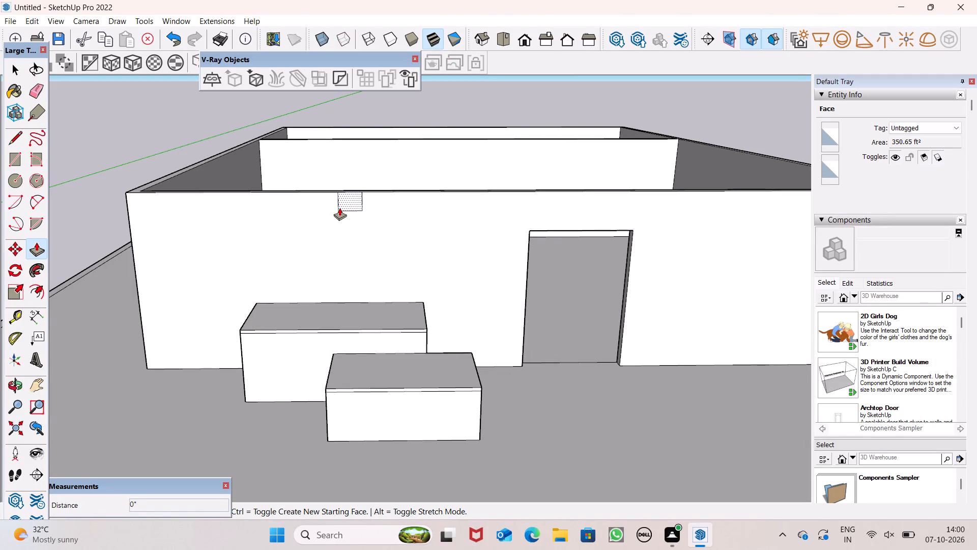
scroll(340, 207, up, 1)
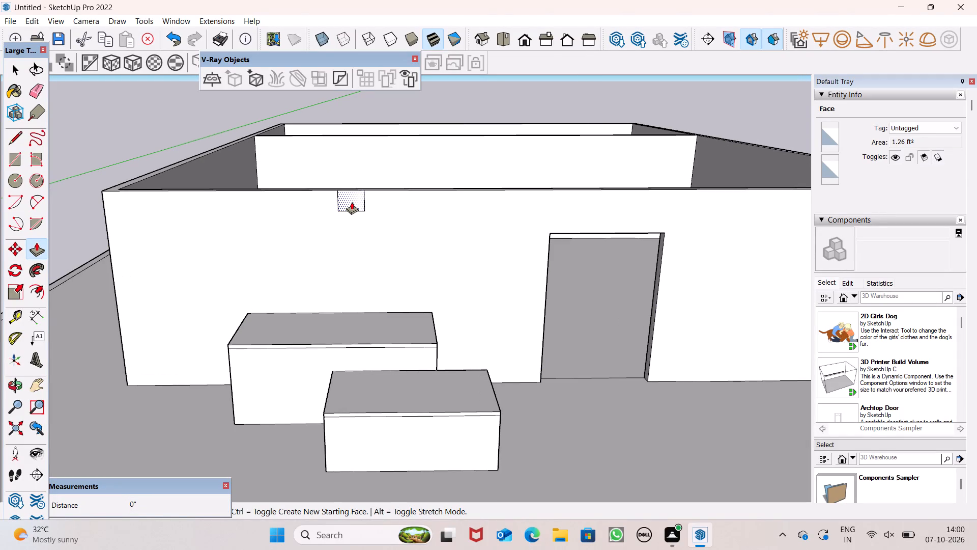
drag(352, 202, 344, 218)
click(336, 231)
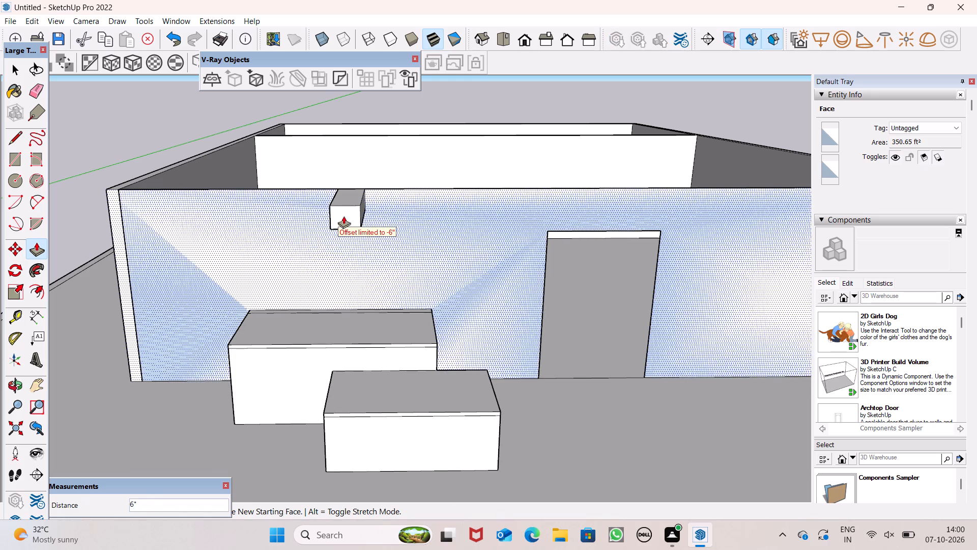
key(space)
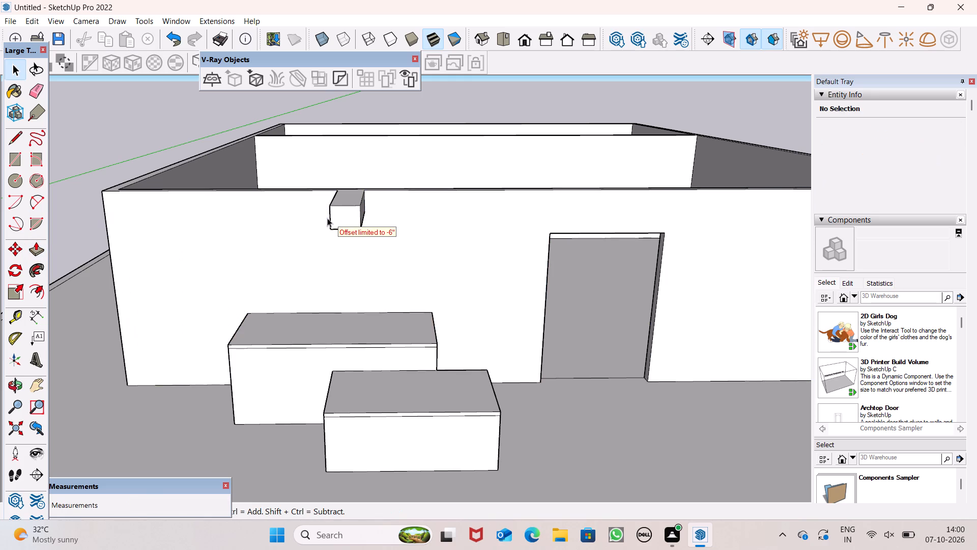
click(36, 255)
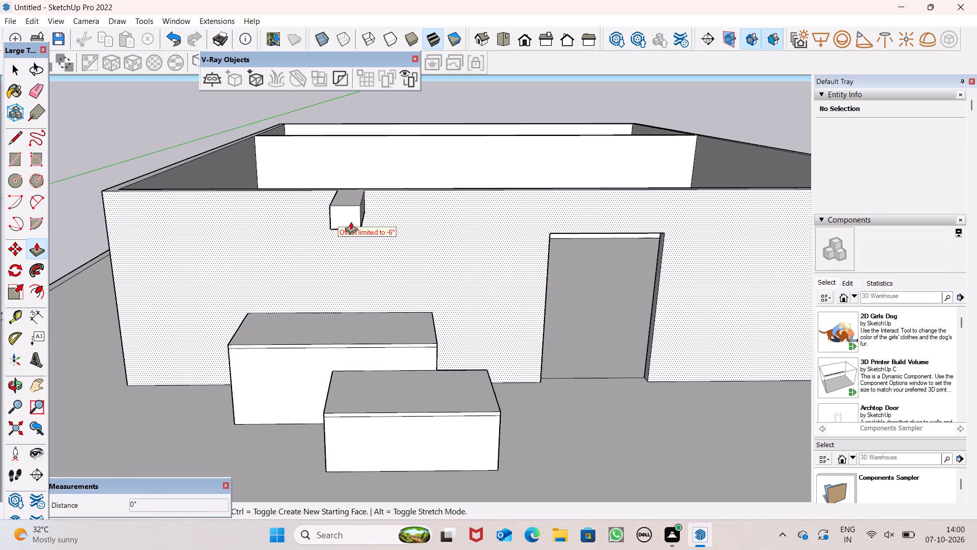
drag(351, 222, 330, 251)
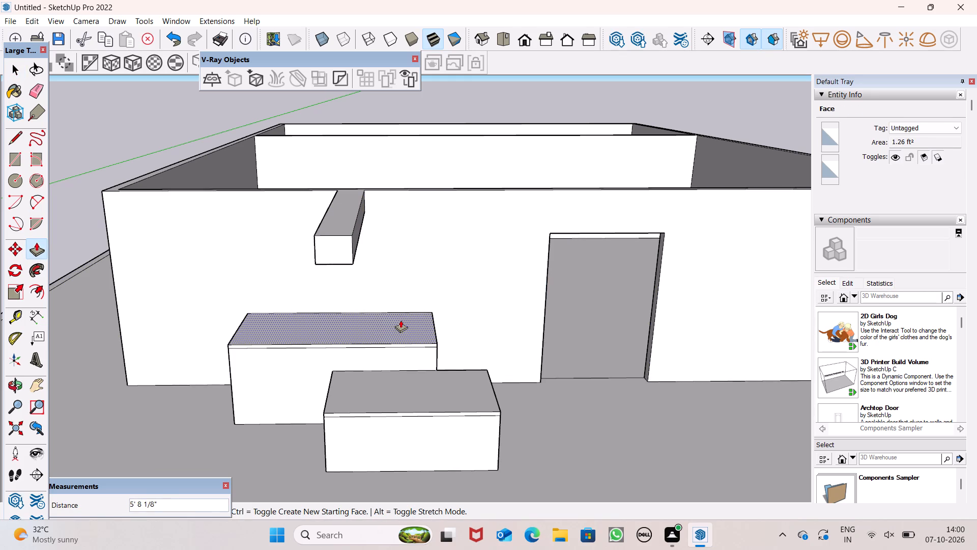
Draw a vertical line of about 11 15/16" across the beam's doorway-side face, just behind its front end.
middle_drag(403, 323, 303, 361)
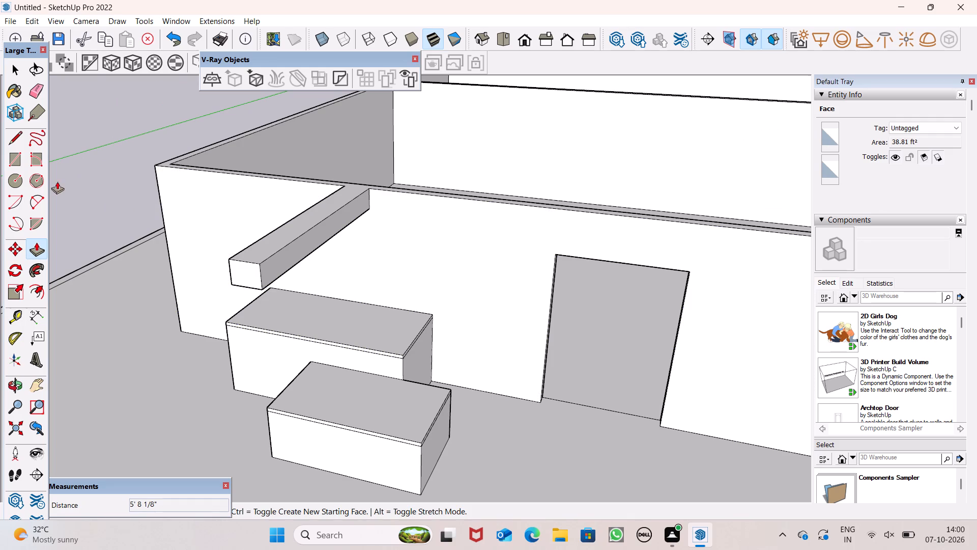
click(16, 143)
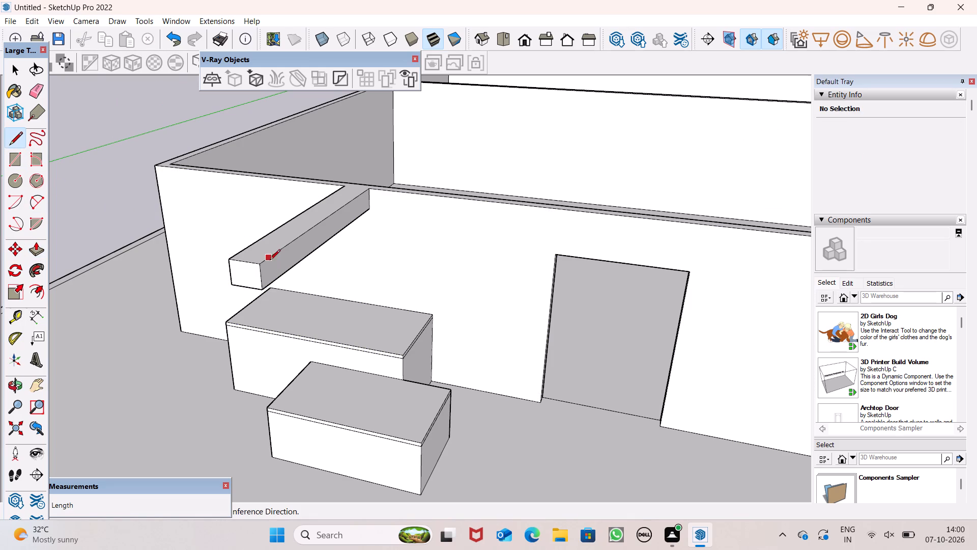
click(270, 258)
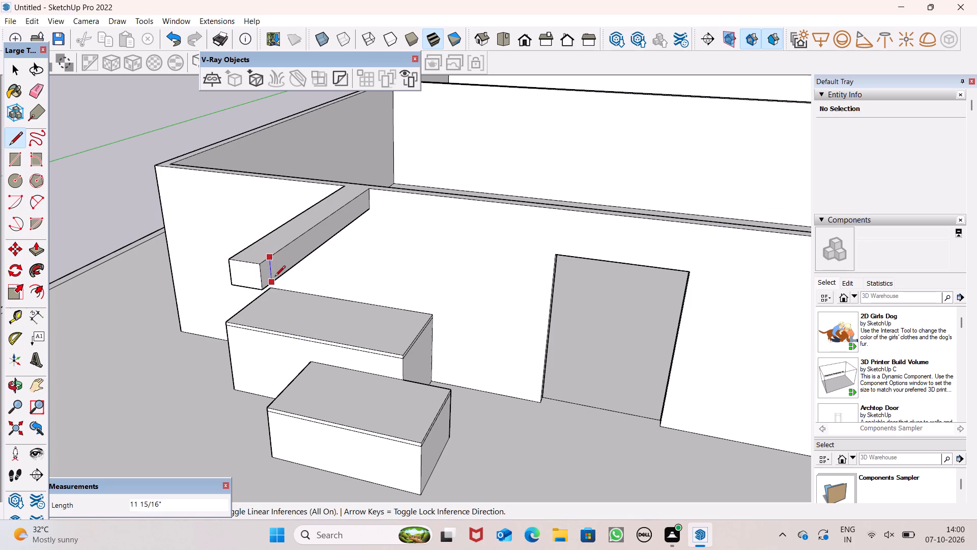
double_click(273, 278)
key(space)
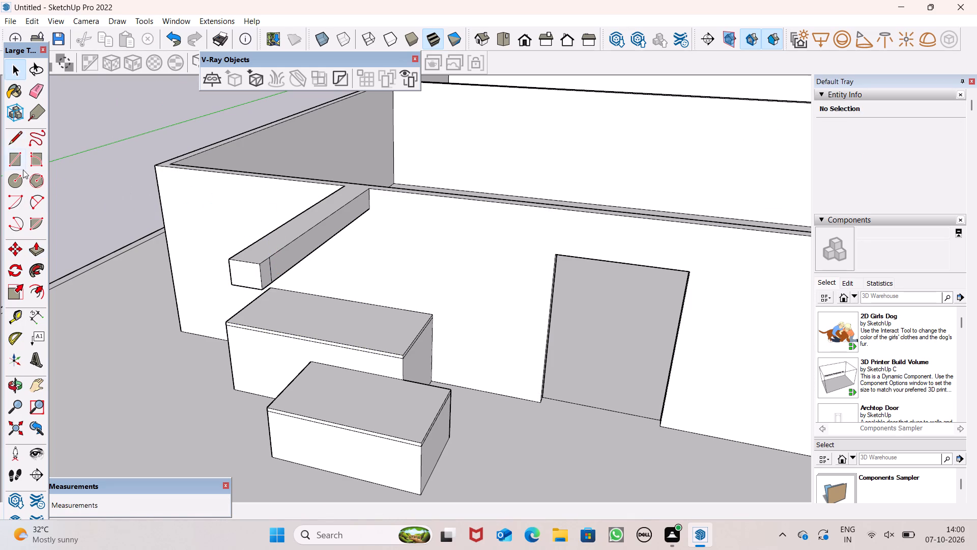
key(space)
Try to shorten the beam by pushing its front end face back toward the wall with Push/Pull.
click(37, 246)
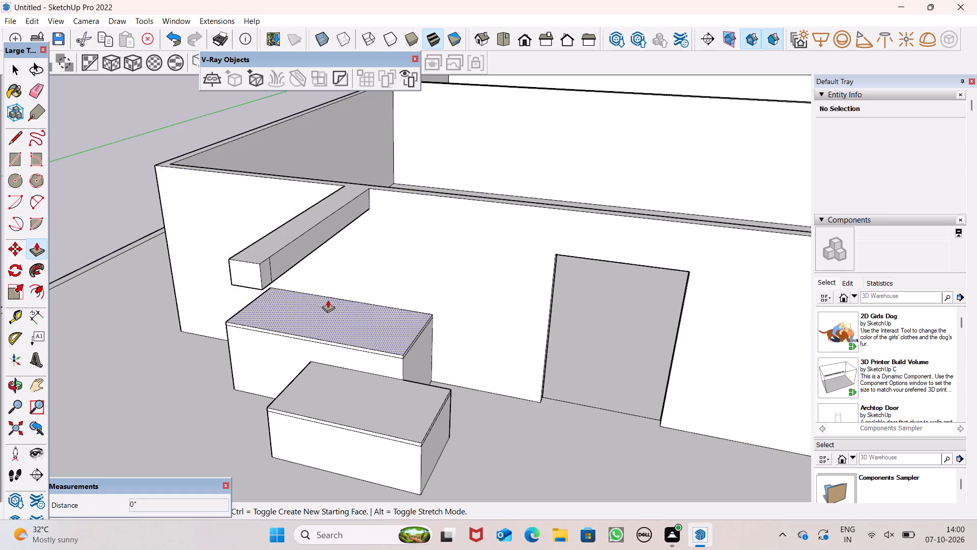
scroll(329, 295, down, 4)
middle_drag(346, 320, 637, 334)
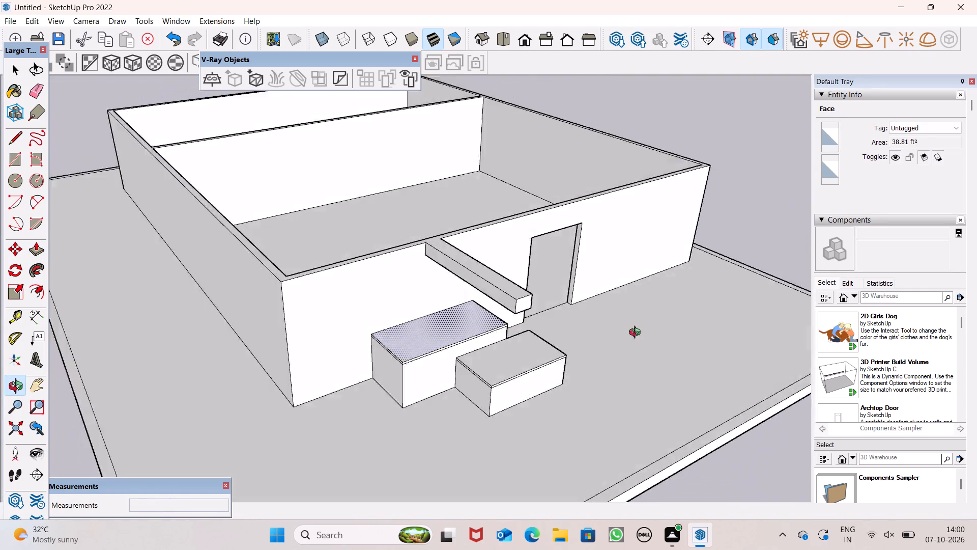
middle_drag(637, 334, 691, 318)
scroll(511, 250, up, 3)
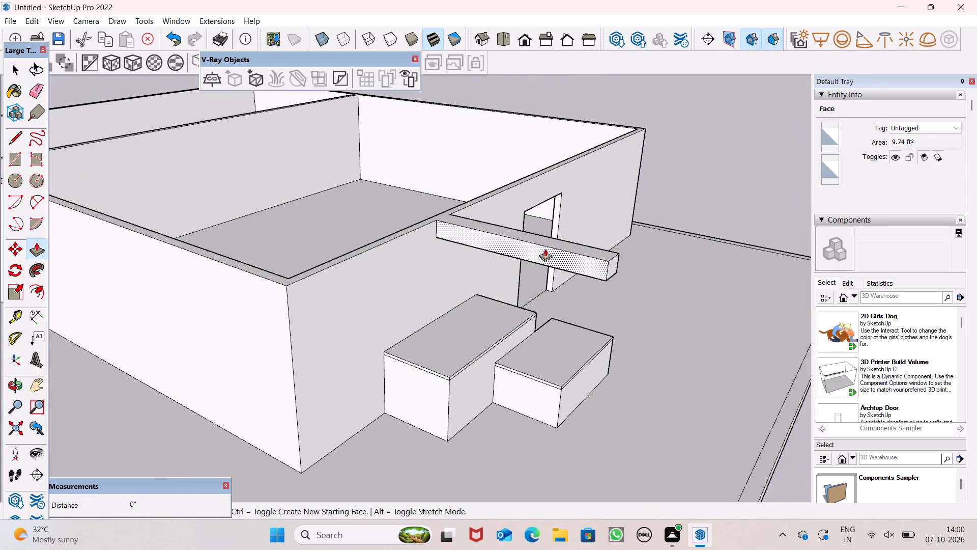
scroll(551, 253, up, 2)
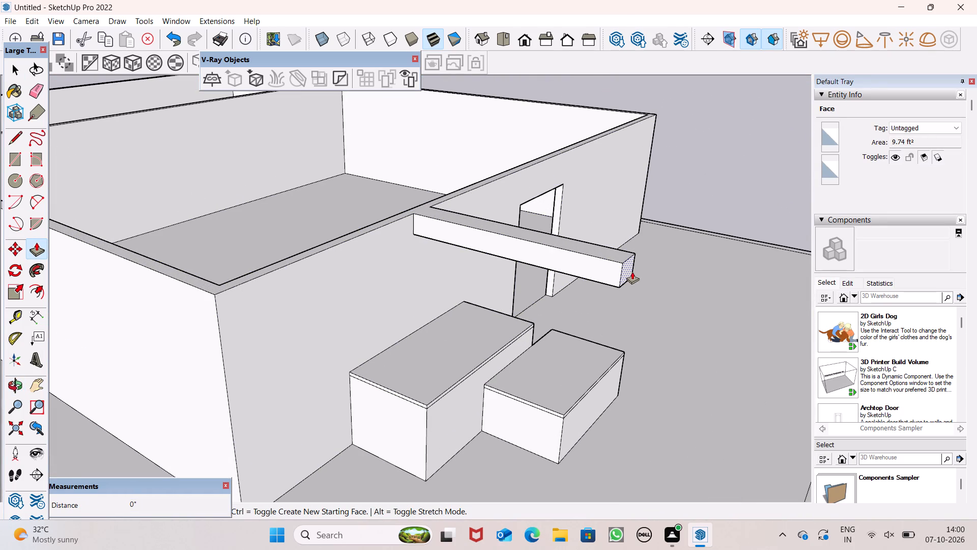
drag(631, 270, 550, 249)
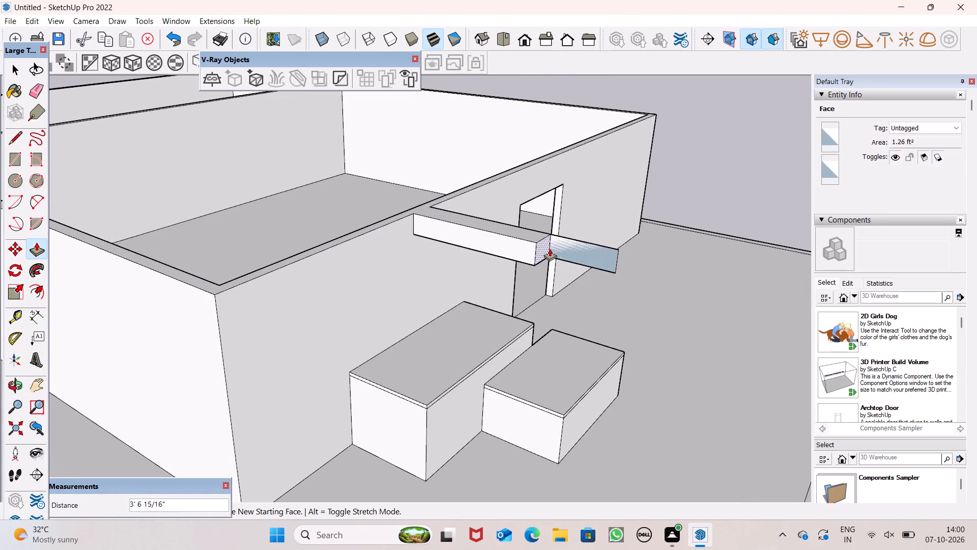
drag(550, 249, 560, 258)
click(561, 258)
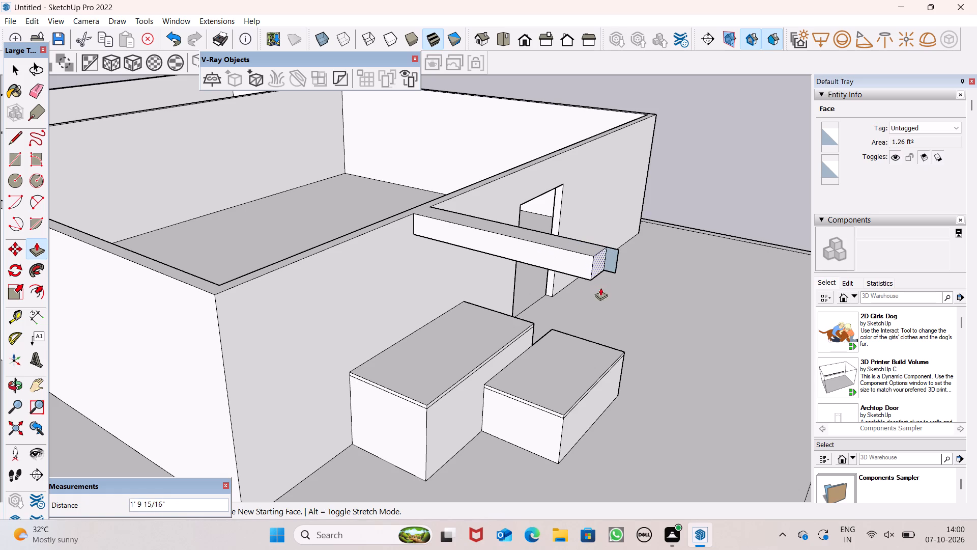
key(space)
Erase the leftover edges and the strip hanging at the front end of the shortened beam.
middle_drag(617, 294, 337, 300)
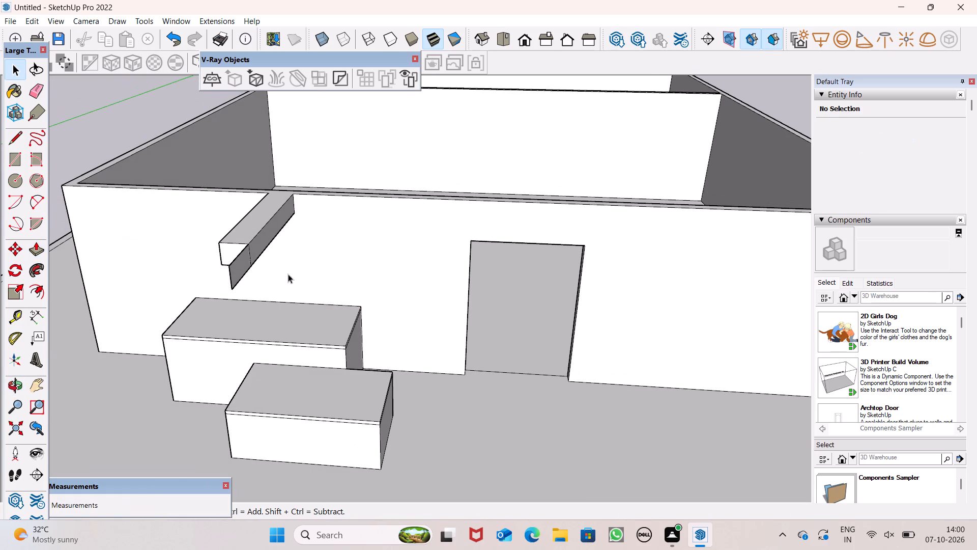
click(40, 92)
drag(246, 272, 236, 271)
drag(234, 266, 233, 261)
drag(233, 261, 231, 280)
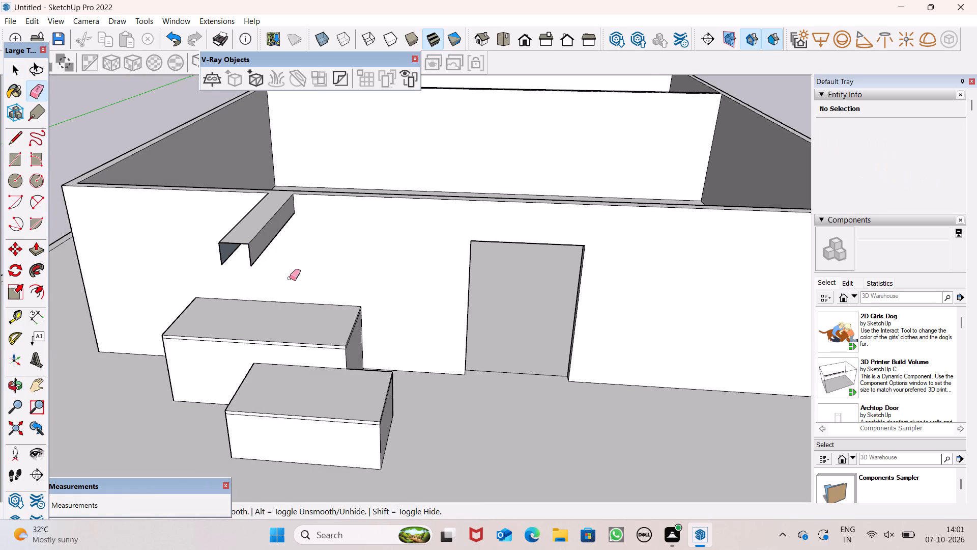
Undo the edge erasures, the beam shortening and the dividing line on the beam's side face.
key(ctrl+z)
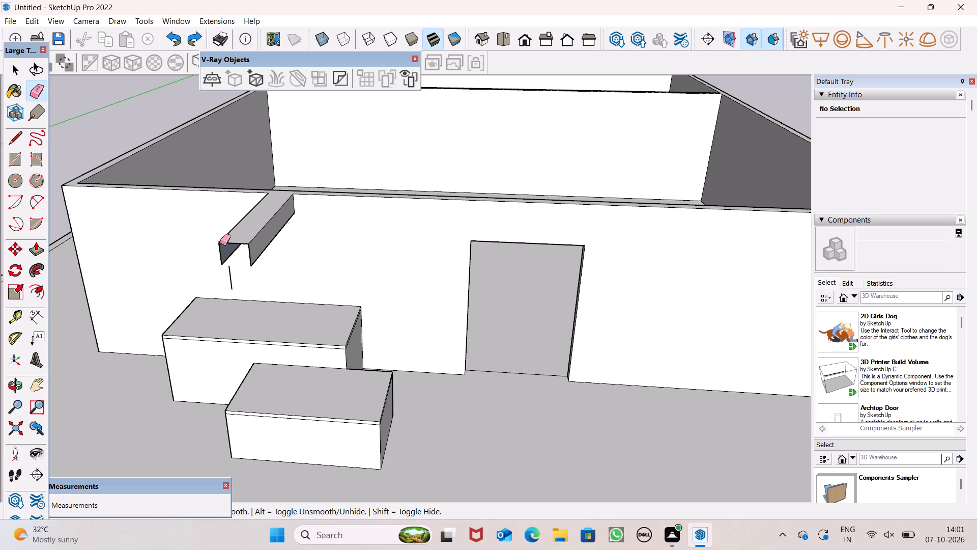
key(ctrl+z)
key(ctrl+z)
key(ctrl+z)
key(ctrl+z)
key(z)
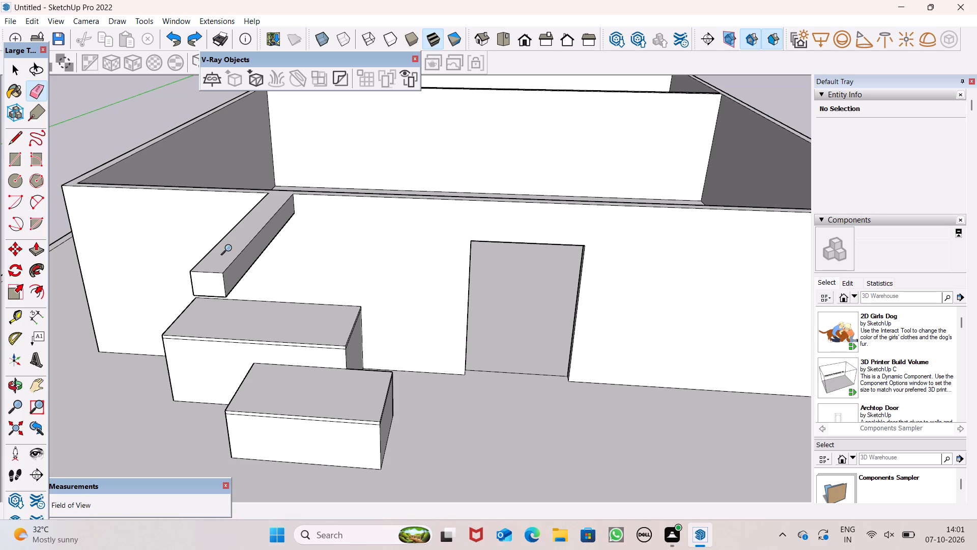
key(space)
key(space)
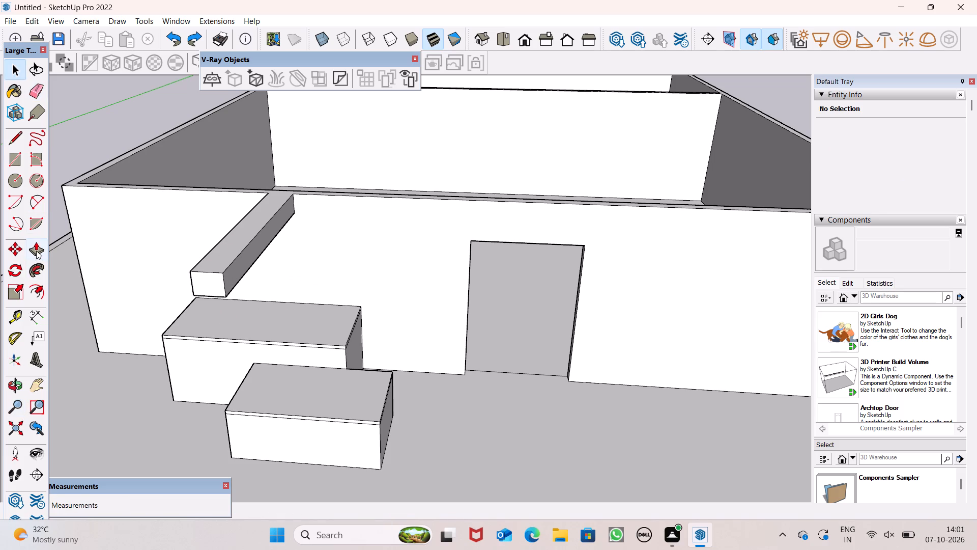
Shorten the beam to a stub with Push/Pull, pushing its end face back 2' 11 7/16" and further in a second push.
click(36, 251)
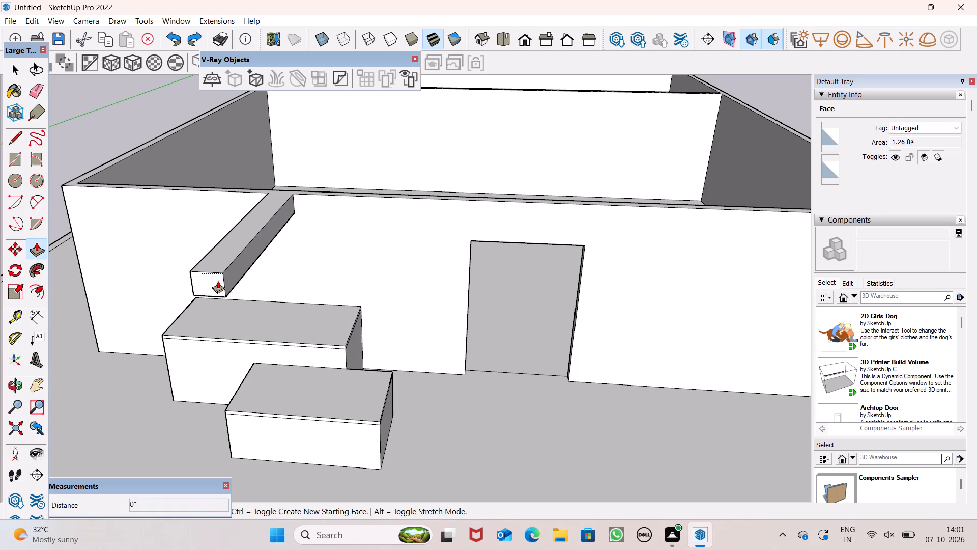
drag(206, 276, 222, 256)
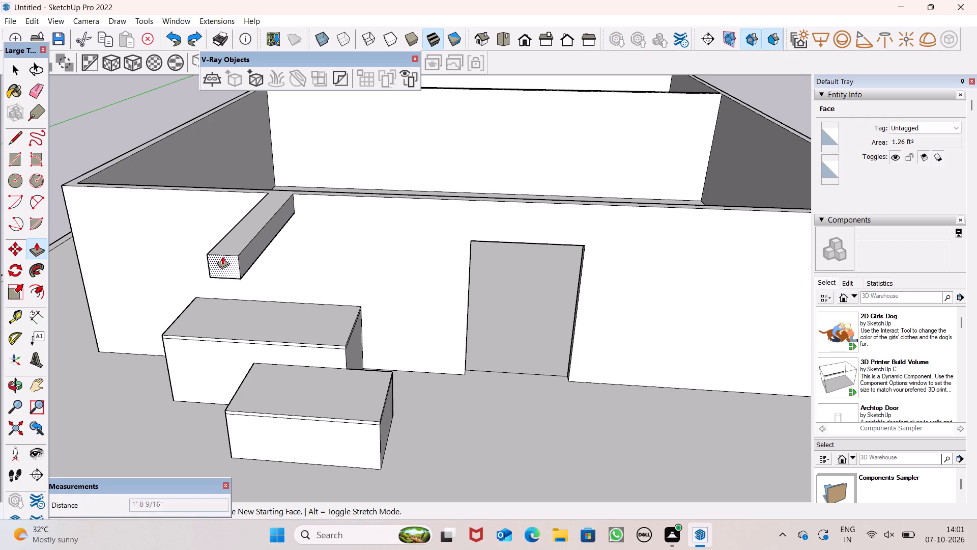
drag(222, 256, 236, 249)
middle_drag(264, 335, 414, 296)
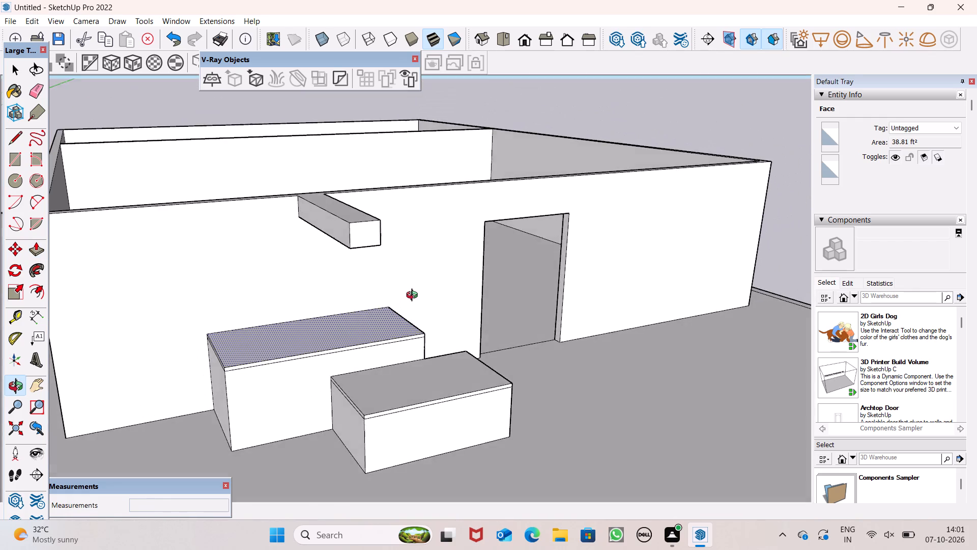
middle_drag(414, 296, 415, 269)
scroll(415, 269, up, 1)
scroll(405, 256, down, 4)
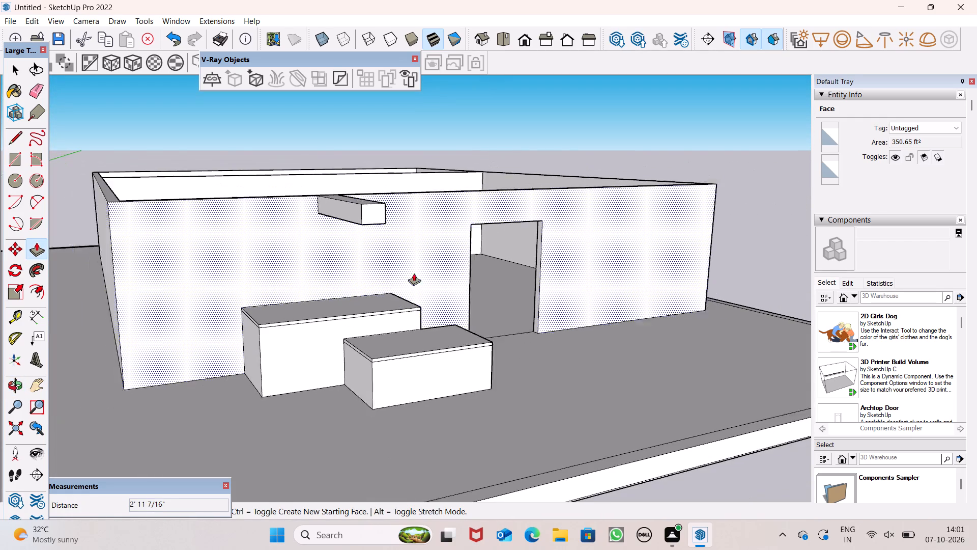
scroll(414, 273, down, 1)
middle_drag(418, 298, 601, 341)
scroll(604, 346, up, 1)
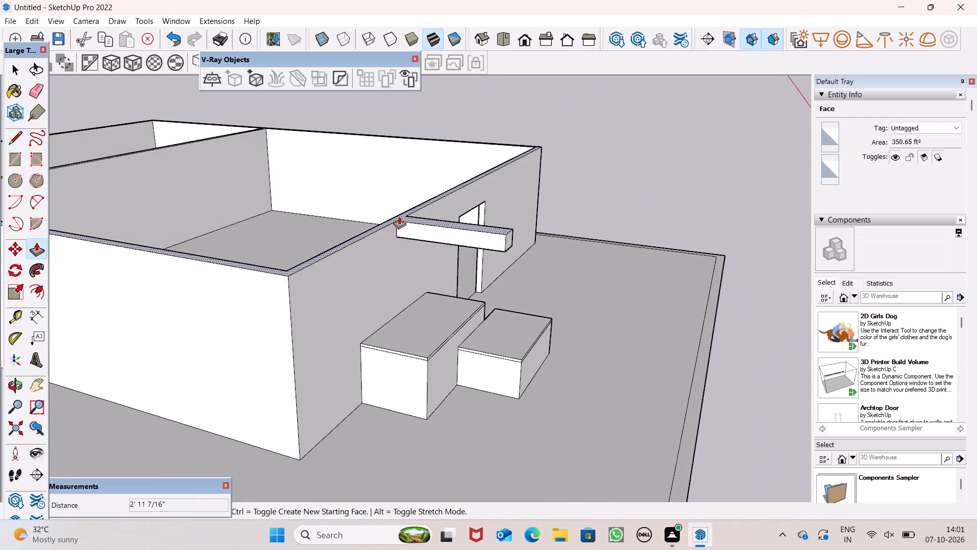
scroll(372, 188, up, 2)
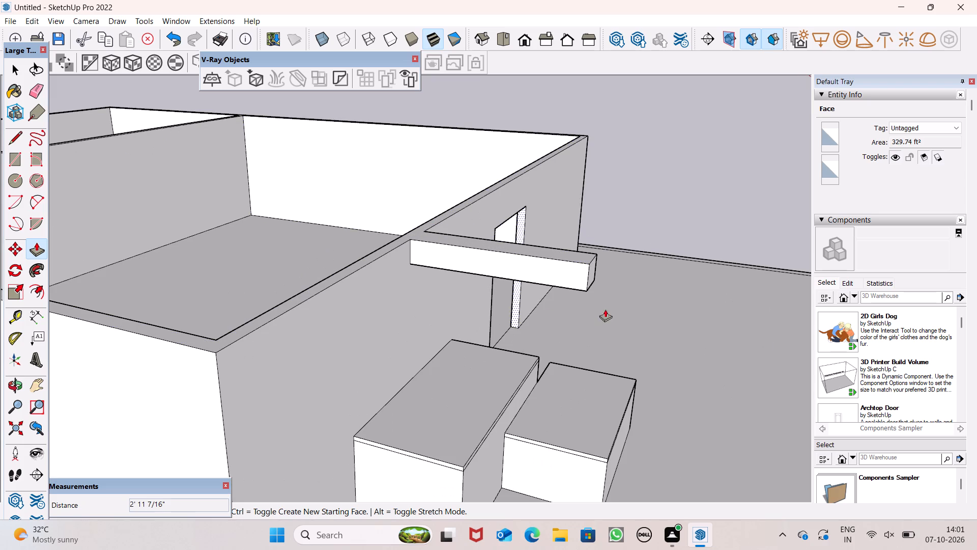
drag(593, 273, 495, 251)
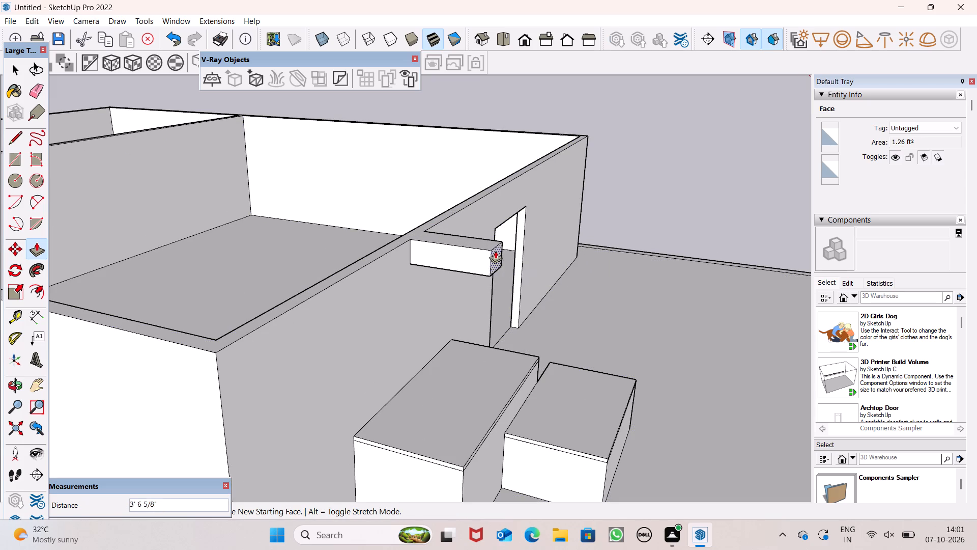
drag(495, 251, 491, 263)
click(491, 263)
click(482, 271)
Draw a vertical line across the stub's doorway-side face near its front end, splitting off a narrow strip.
scroll(520, 299, down, 3)
middle_drag(518, 307, 303, 305)
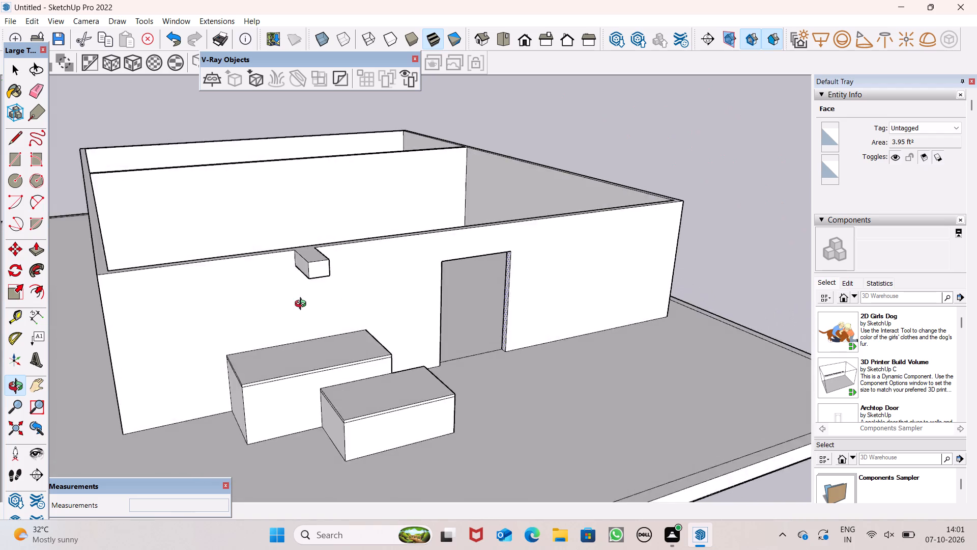
middle_drag(303, 305, 272, 300)
scroll(323, 244, up, 3)
middle_drag(321, 262, 228, 287)
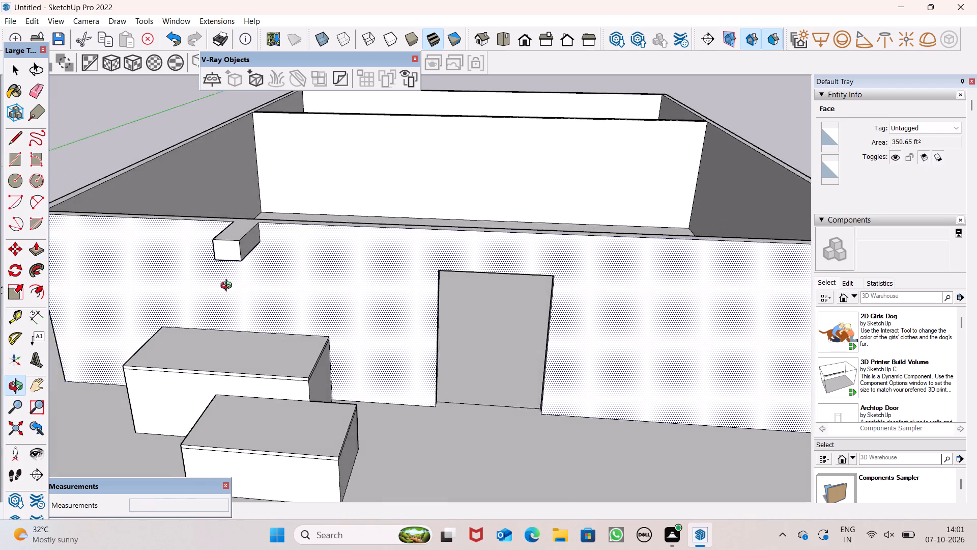
middle_drag(228, 287, 169, 289)
click(16, 145)
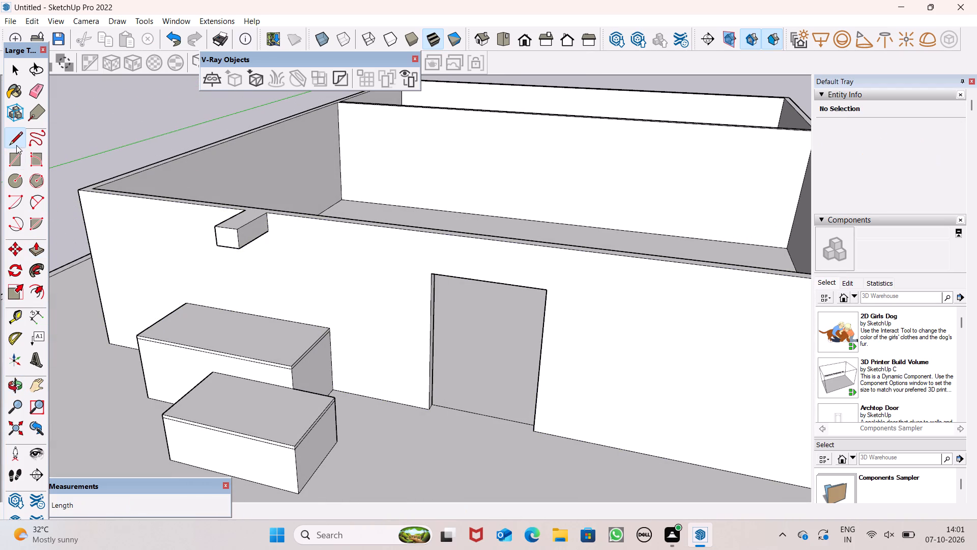
scroll(255, 178, up, 5)
click(221, 320)
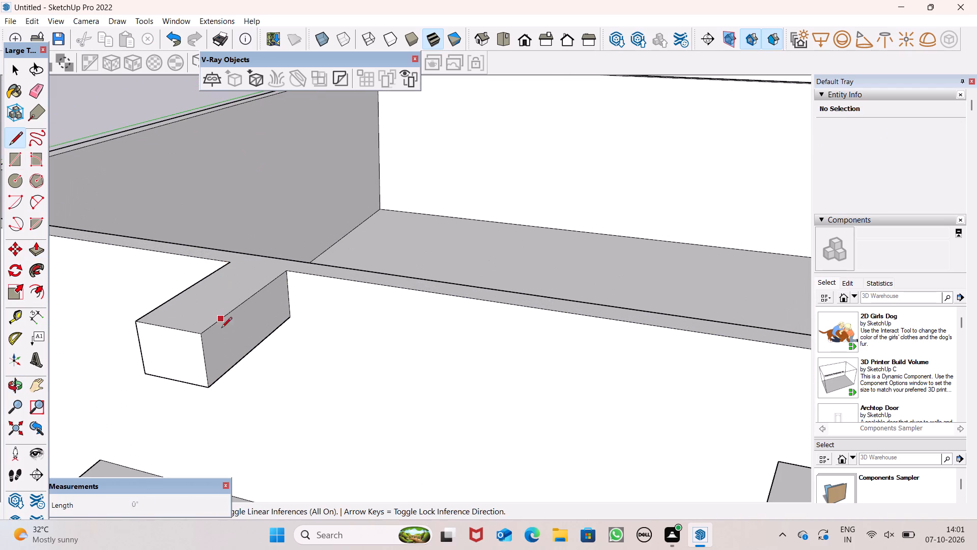
drag(232, 368, 227, 366)
scroll(256, 243, down, 5)
Pull the narrow front strip toward the doorway with Push/Pull, forming an L-shaped arm parallel to the wall.
click(43, 251)
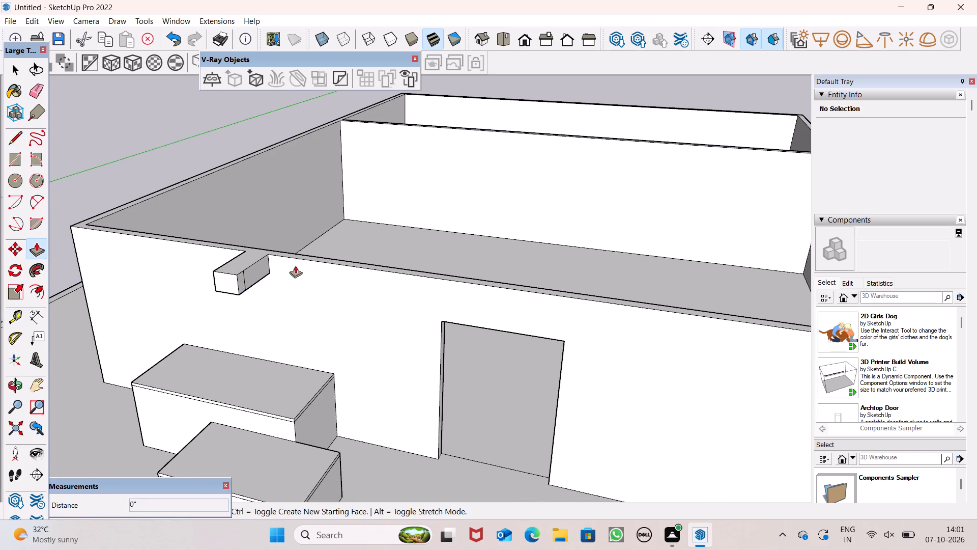
scroll(250, 279, up, 5)
drag(237, 282, 246, 289)
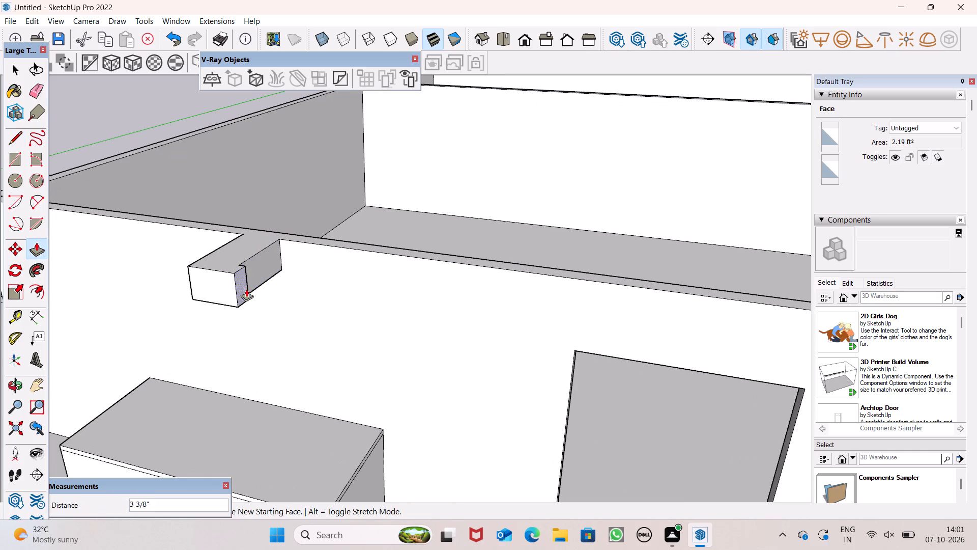
drag(246, 289, 328, 350)
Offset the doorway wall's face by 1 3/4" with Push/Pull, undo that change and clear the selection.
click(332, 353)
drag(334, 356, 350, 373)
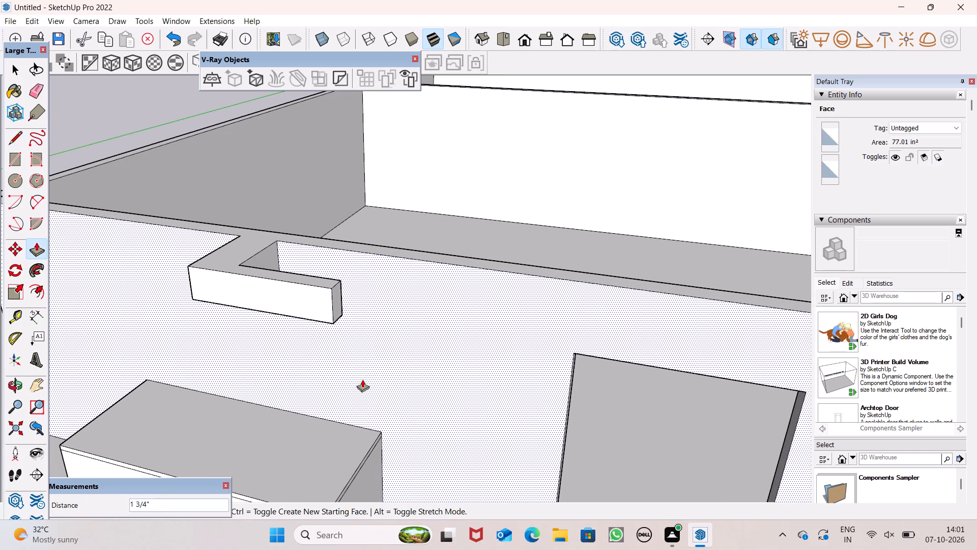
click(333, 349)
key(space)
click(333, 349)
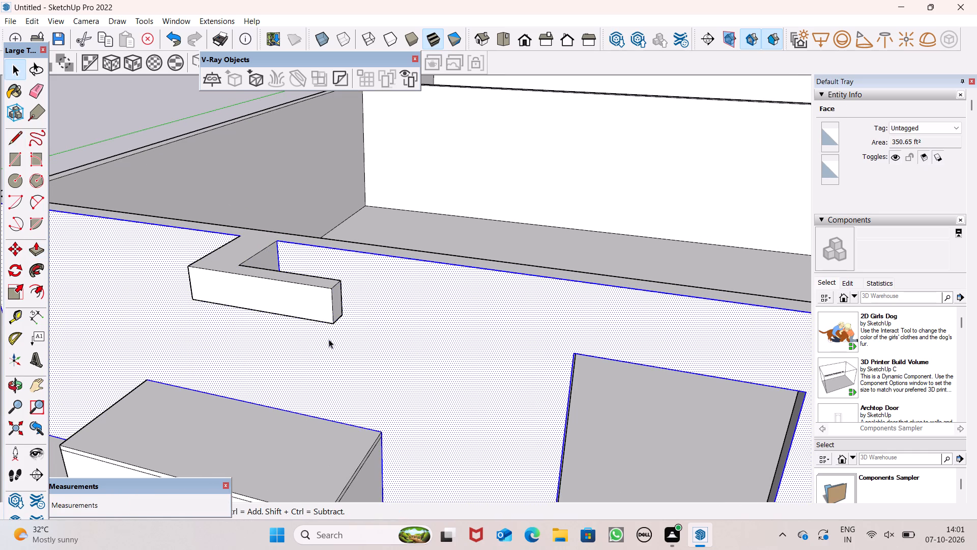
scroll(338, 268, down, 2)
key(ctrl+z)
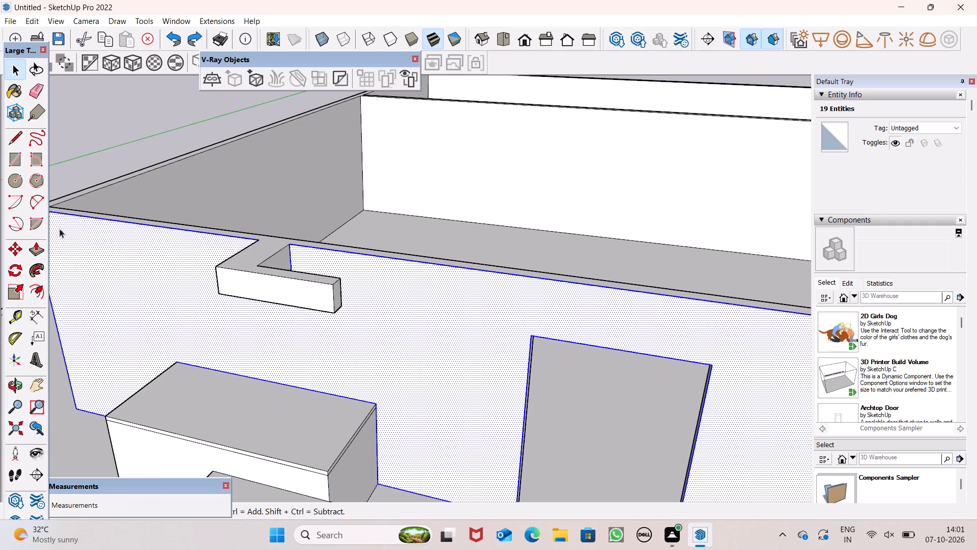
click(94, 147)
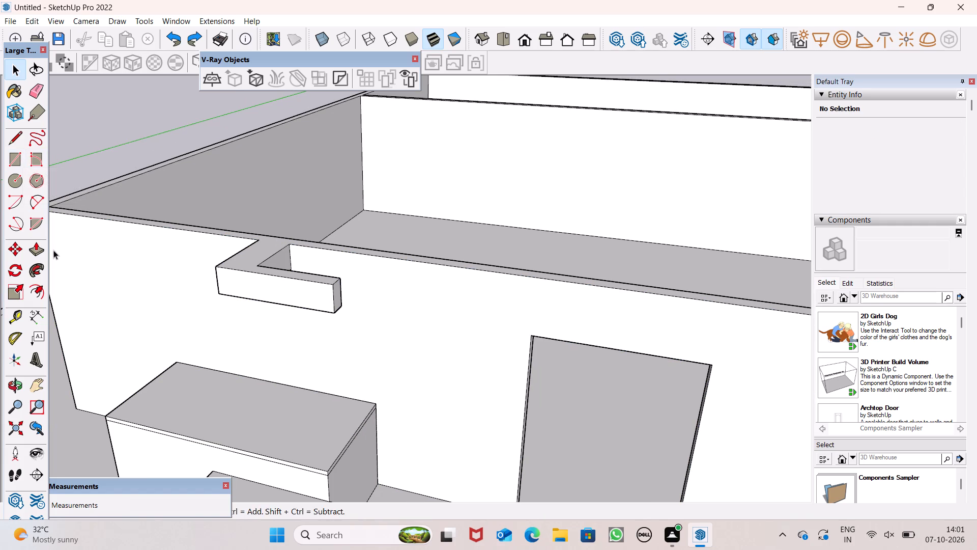
Lengthen the L-shaped beam's arm toward the doorway by pulling its end face with Push/Pull.
click(28, 249)
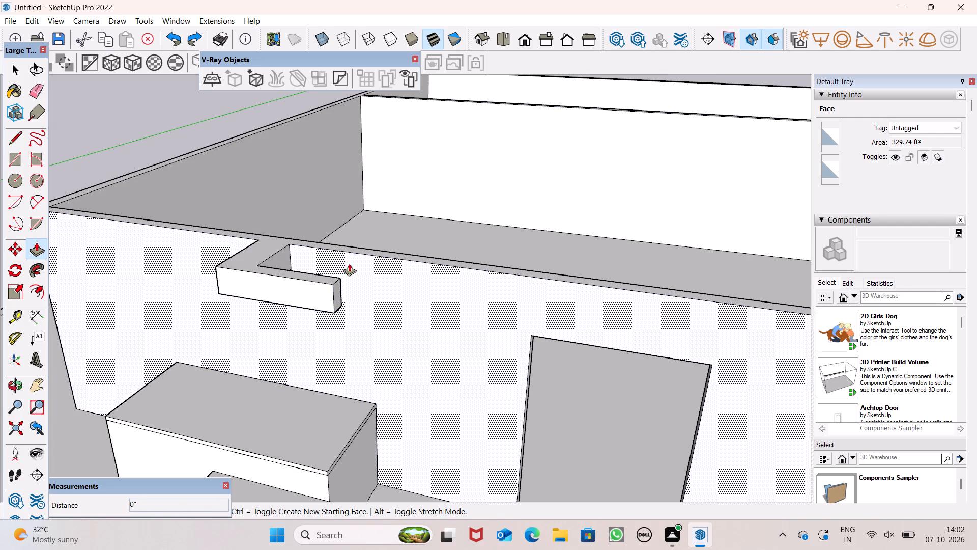
scroll(377, 286, up, 2)
drag(333, 294, 362, 317)
click(362, 317)
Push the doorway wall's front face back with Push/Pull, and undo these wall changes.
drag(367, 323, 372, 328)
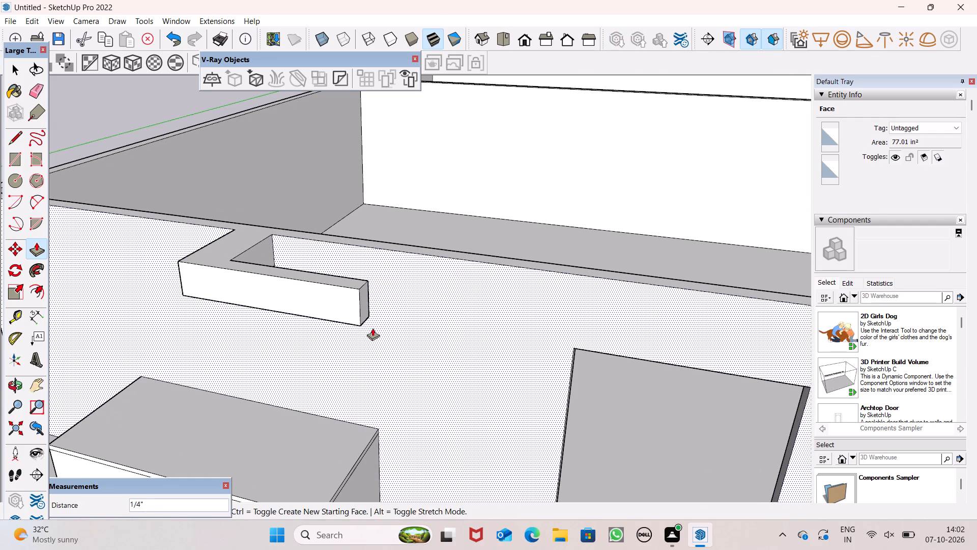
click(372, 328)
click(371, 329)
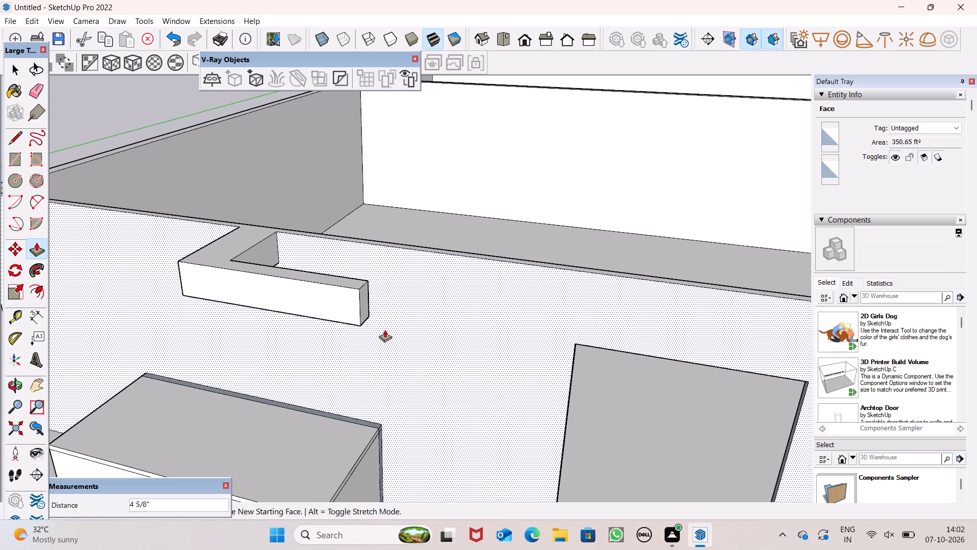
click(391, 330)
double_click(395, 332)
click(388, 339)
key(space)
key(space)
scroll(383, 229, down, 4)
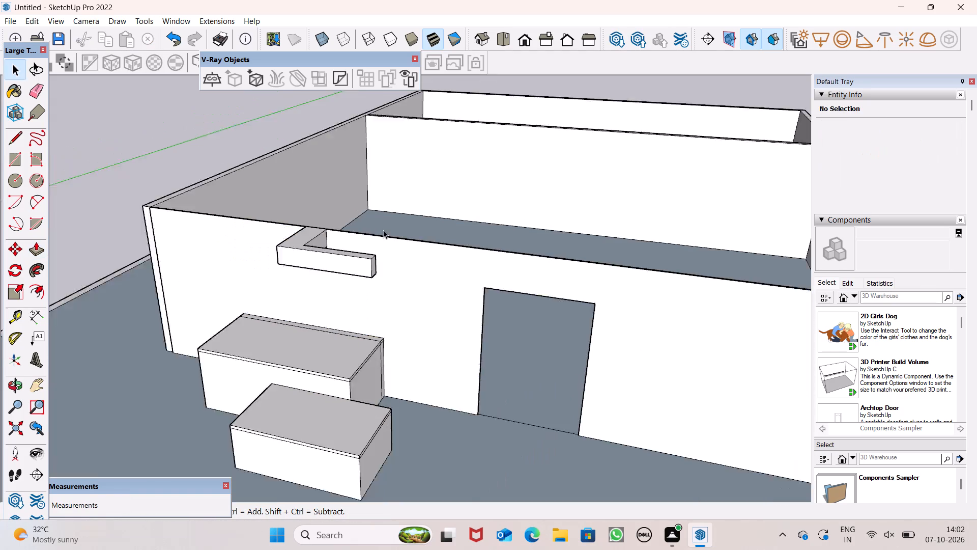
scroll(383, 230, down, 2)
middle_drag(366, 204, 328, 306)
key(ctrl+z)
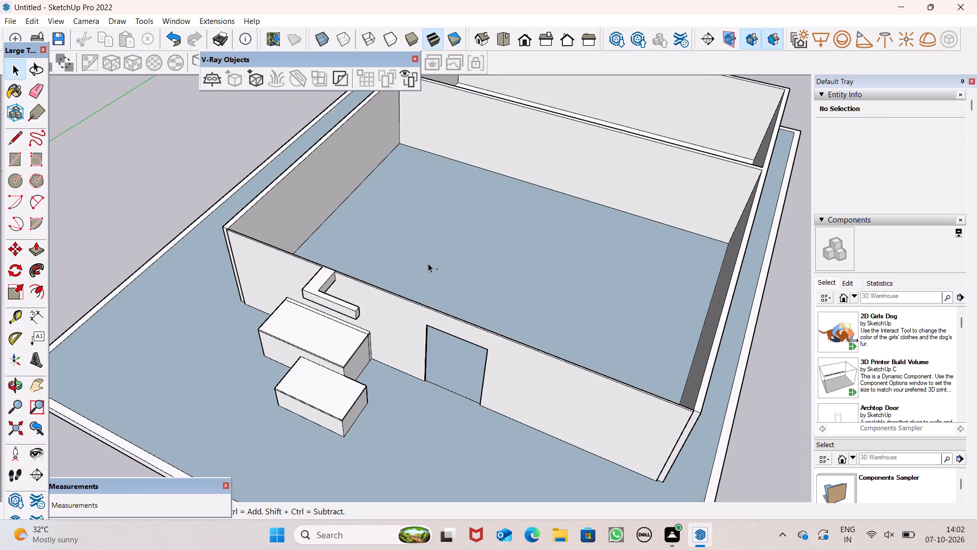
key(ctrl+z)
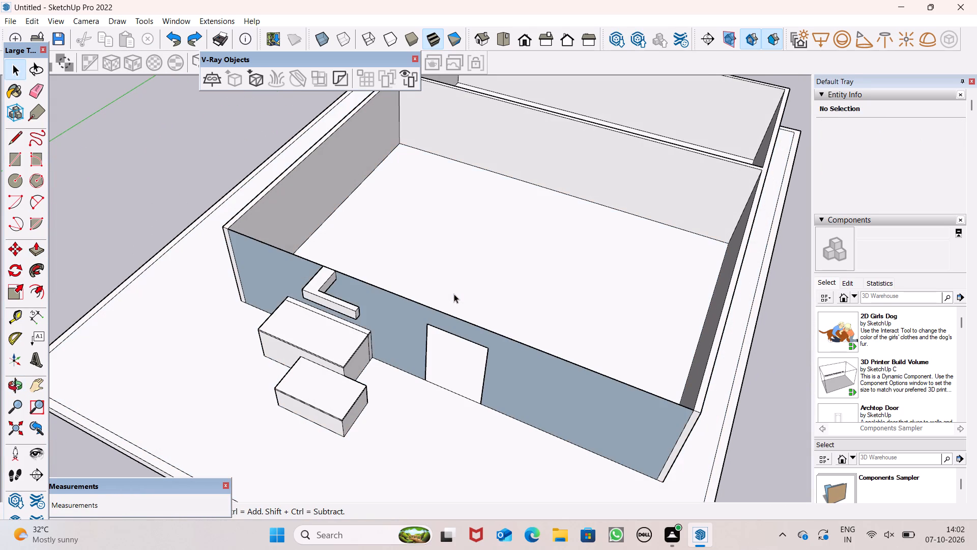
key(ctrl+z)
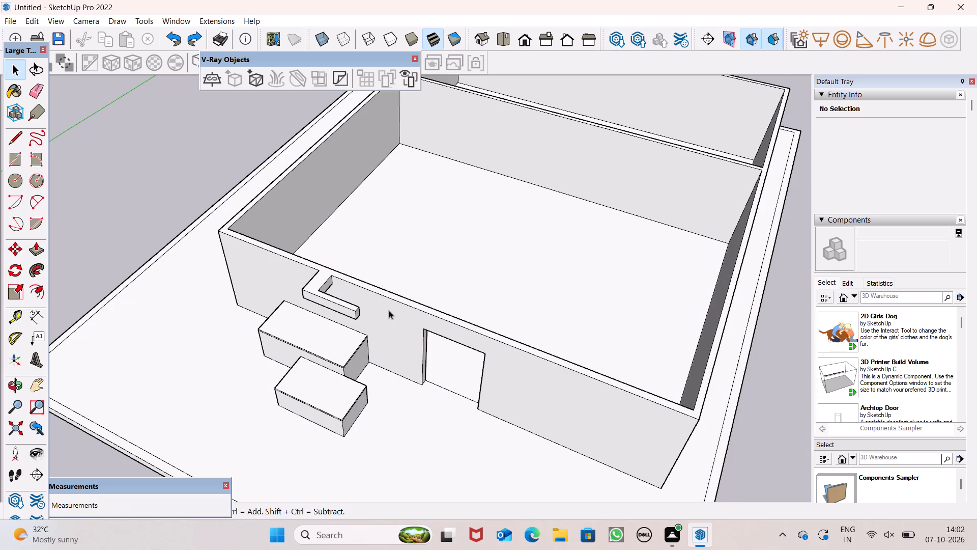
Extend the beam's arm further toward the doorway by pulling its end face with Push/Pull.
middle_drag(388, 311, 420, 298)
click(35, 244)
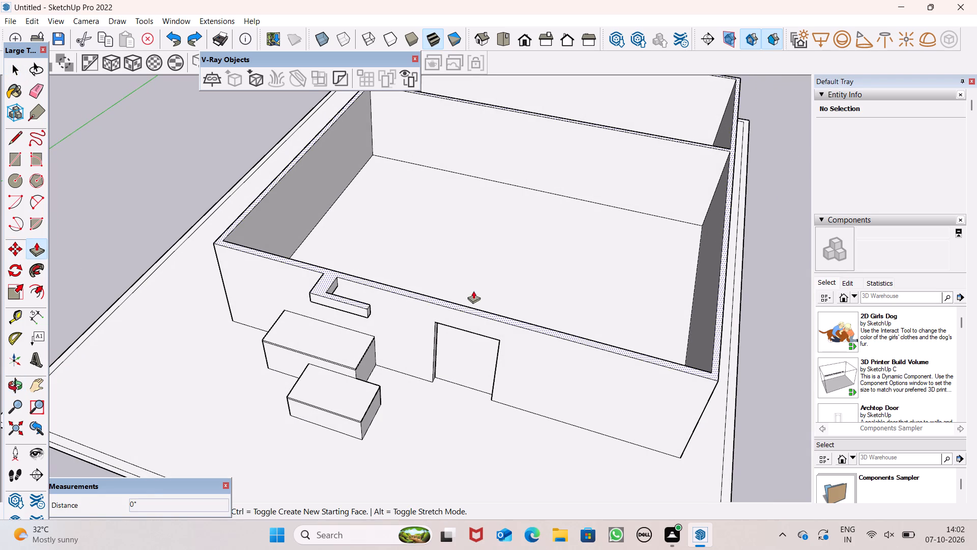
middle_drag(453, 355, 466, 375)
scroll(364, 314, up, 2)
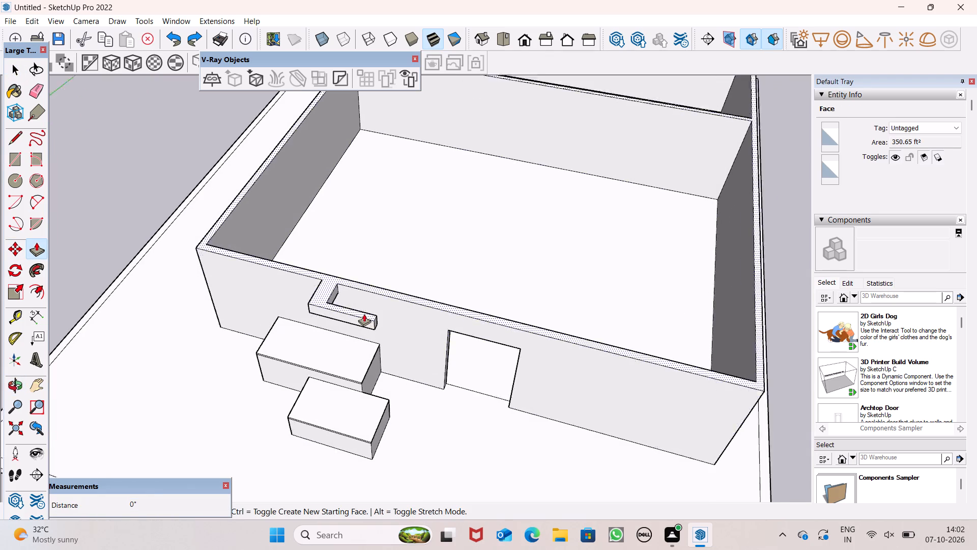
scroll(364, 314, up, 8)
drag(385, 328, 392, 333)
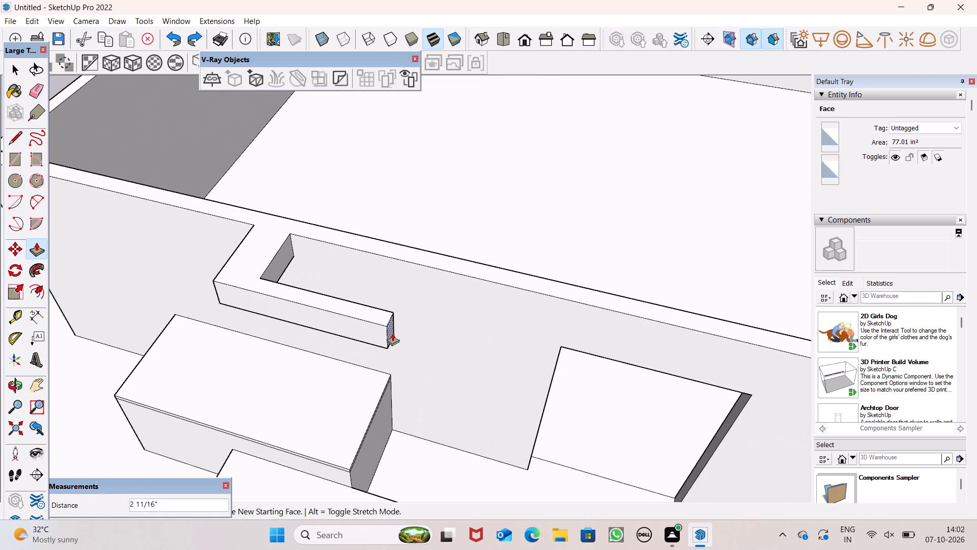
drag(392, 333, 444, 354)
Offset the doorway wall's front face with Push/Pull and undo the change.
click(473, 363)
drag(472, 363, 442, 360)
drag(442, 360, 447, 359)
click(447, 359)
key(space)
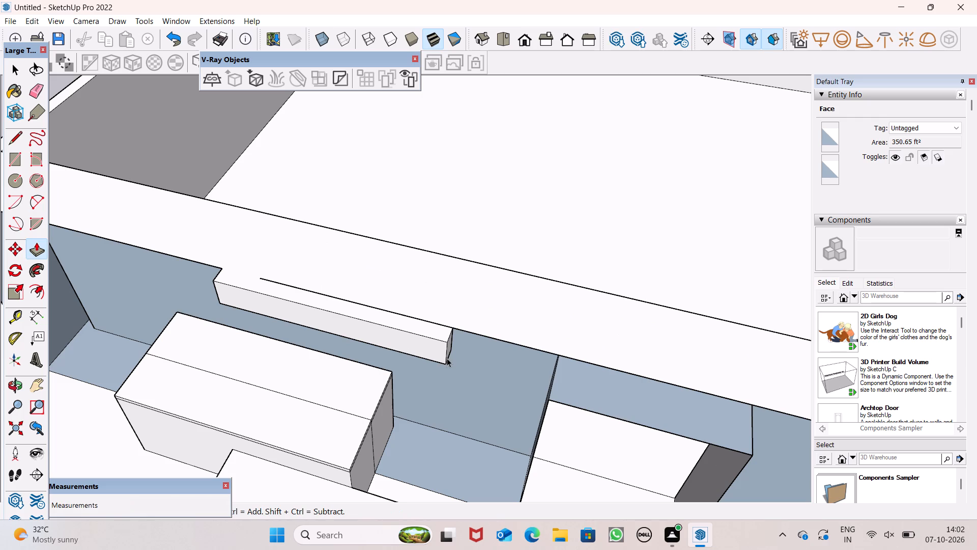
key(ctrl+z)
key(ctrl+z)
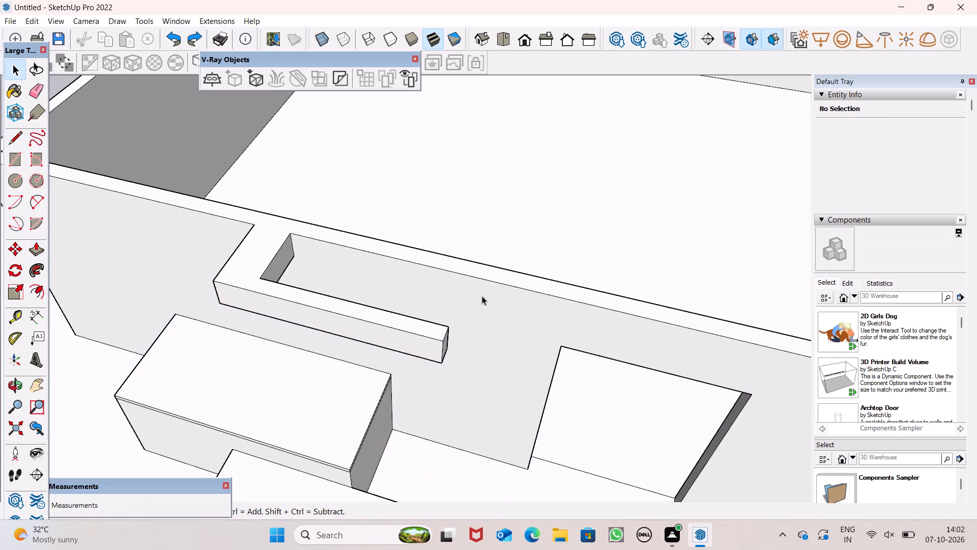
Draw a rectangle about 1' 1 3/8" by 4' 1 5/16" across the top of the block against the wall, below the beam's stub.
scroll(482, 296, down, 5)
middle_drag(496, 364, 619, 304)
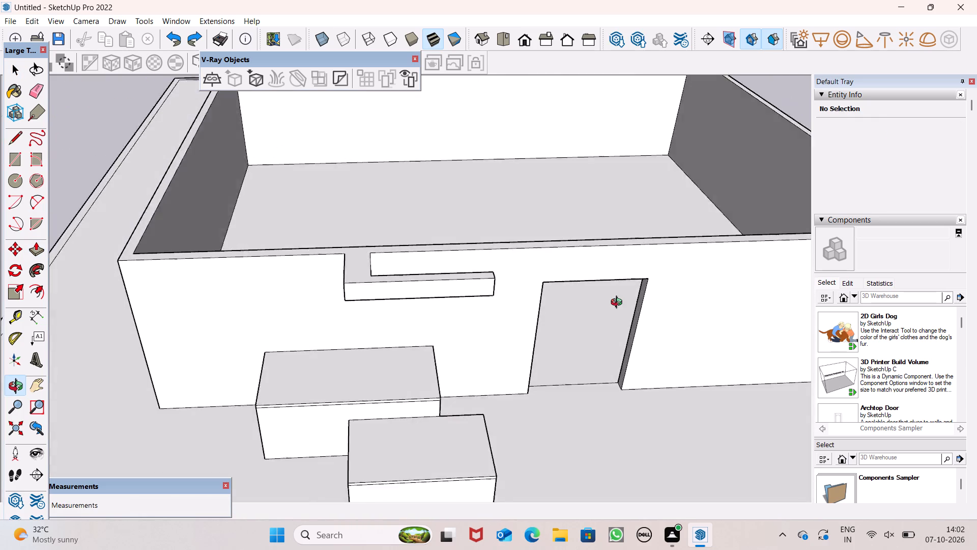
middle_drag(619, 304, 617, 265)
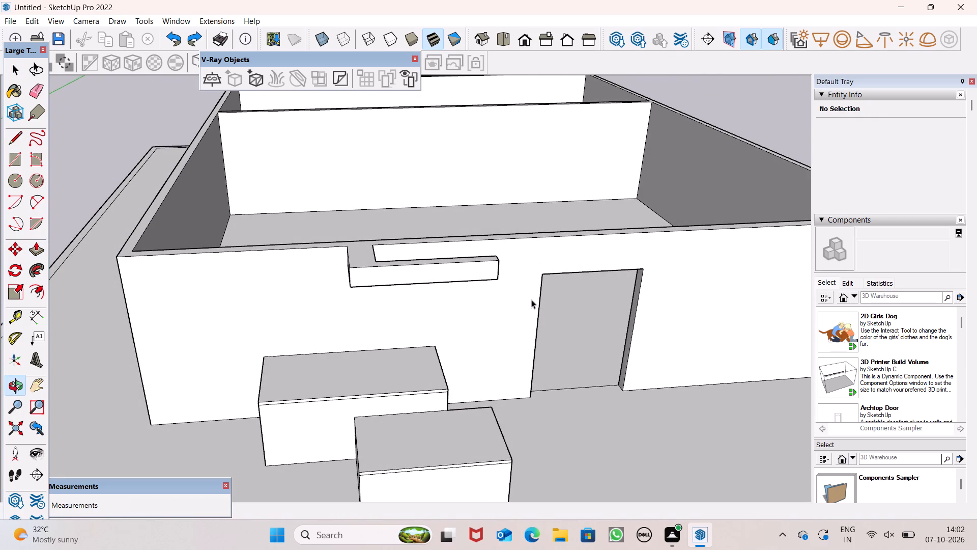
middle_drag(351, 376, 362, 363)
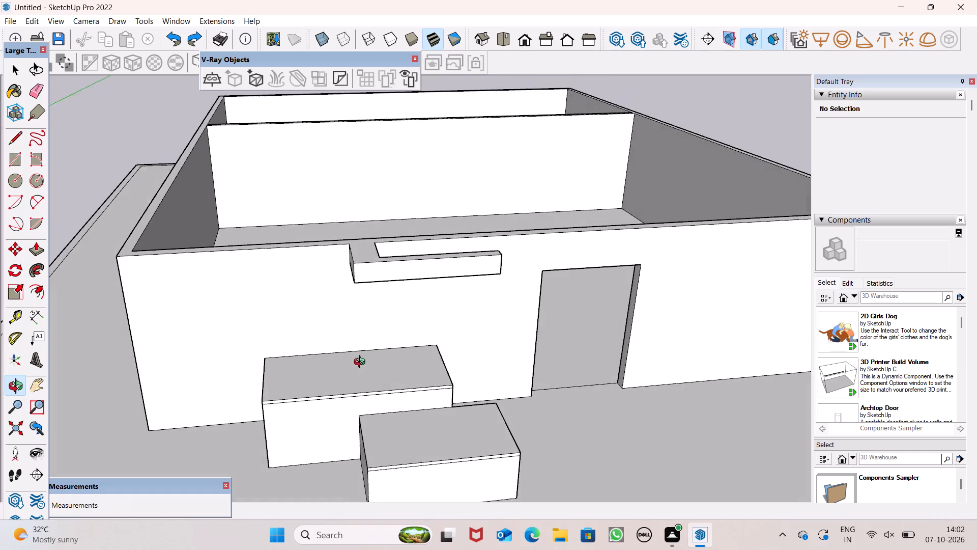
middle_drag(362, 363, 372, 310)
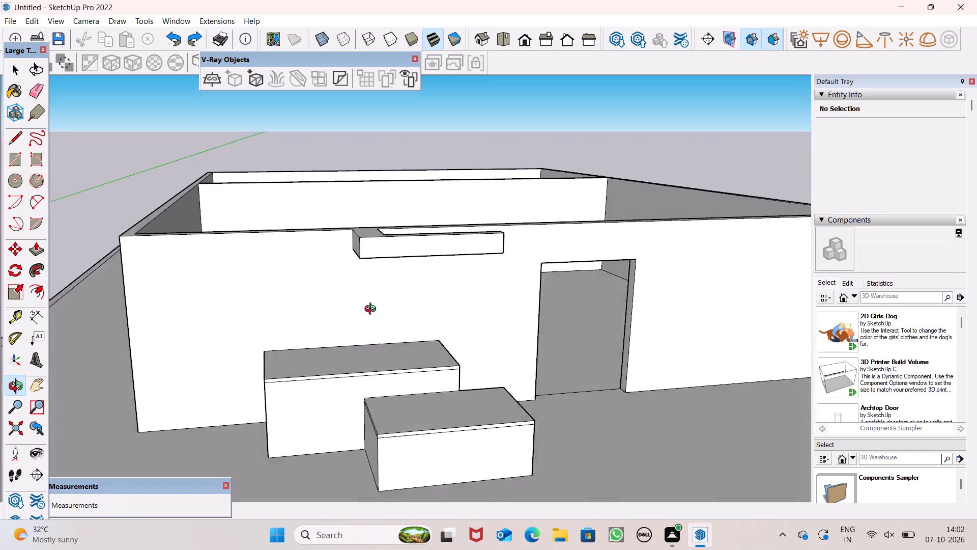
middle_drag(372, 310, 349, 359)
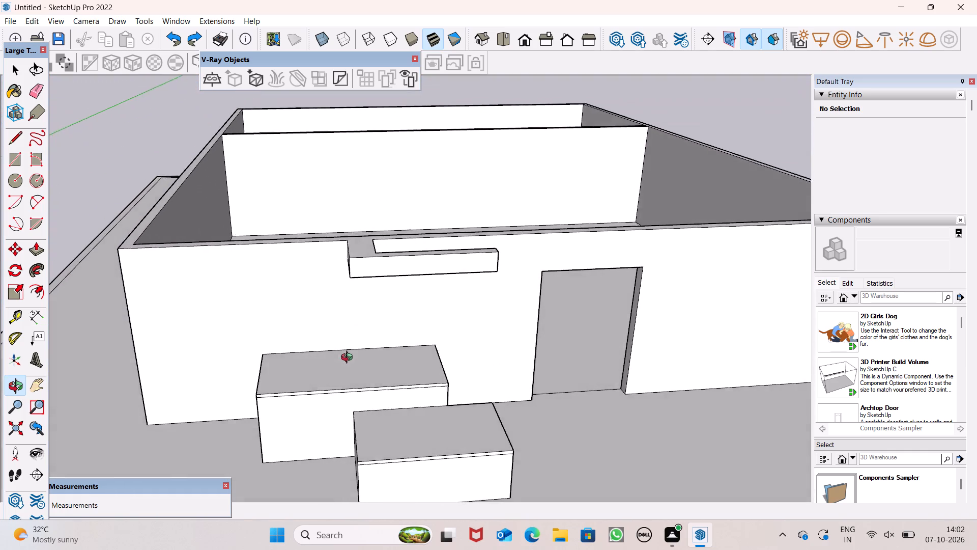
middle_drag(349, 359, 348, 368)
click(13, 163)
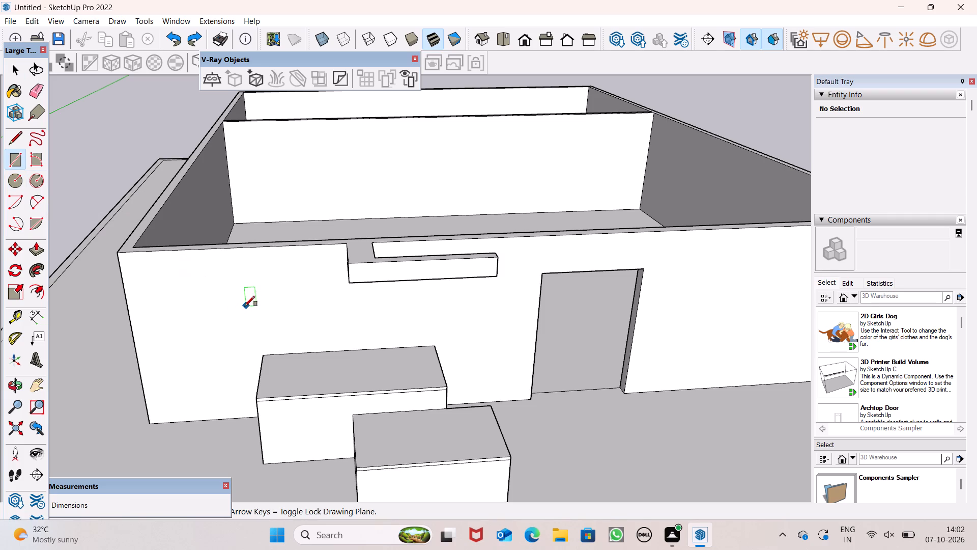
scroll(359, 334, up, 2)
middle_drag(360, 346, 348, 383)
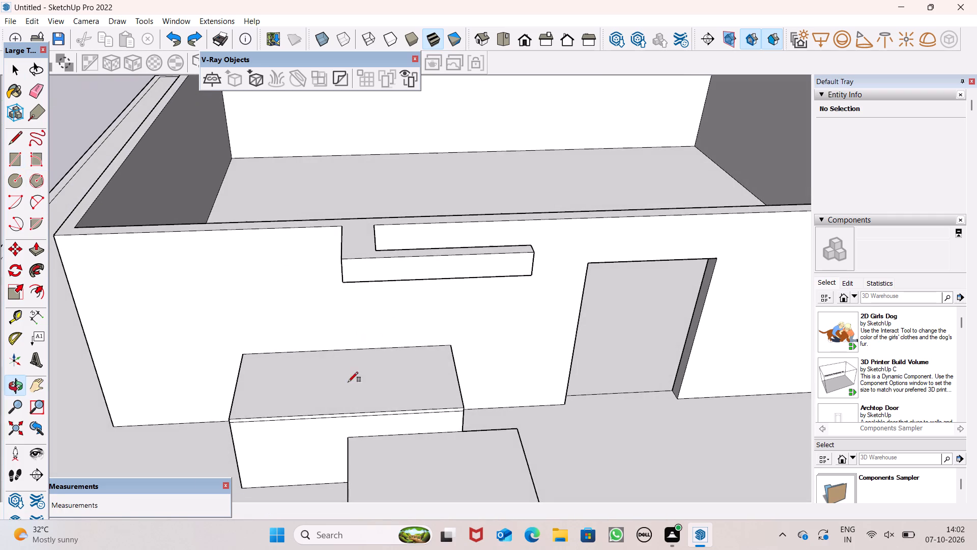
drag(351, 349, 351, 360)
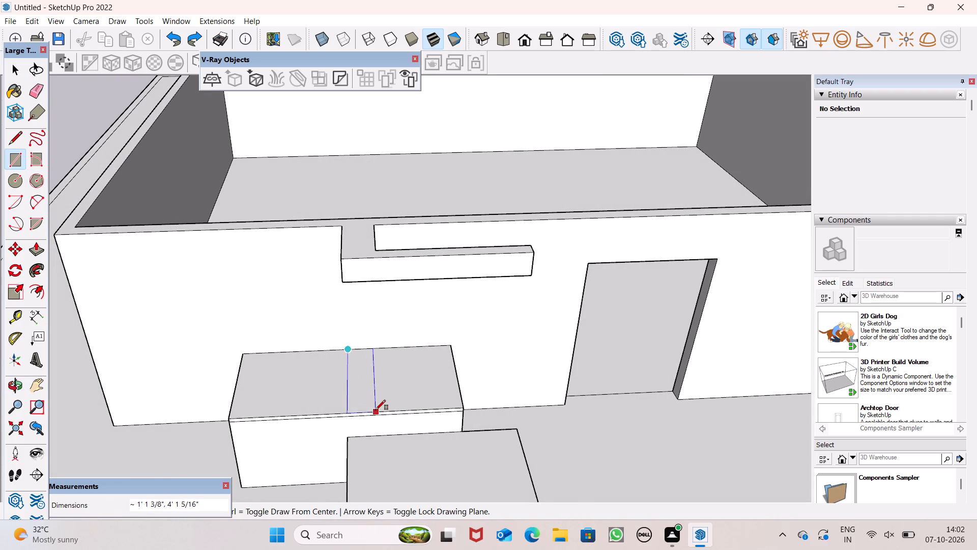
click(376, 410)
Pull the rectangle up about 4' 8" with Push/Pull, forming a pillar beneath the beam's stub.
click(38, 252)
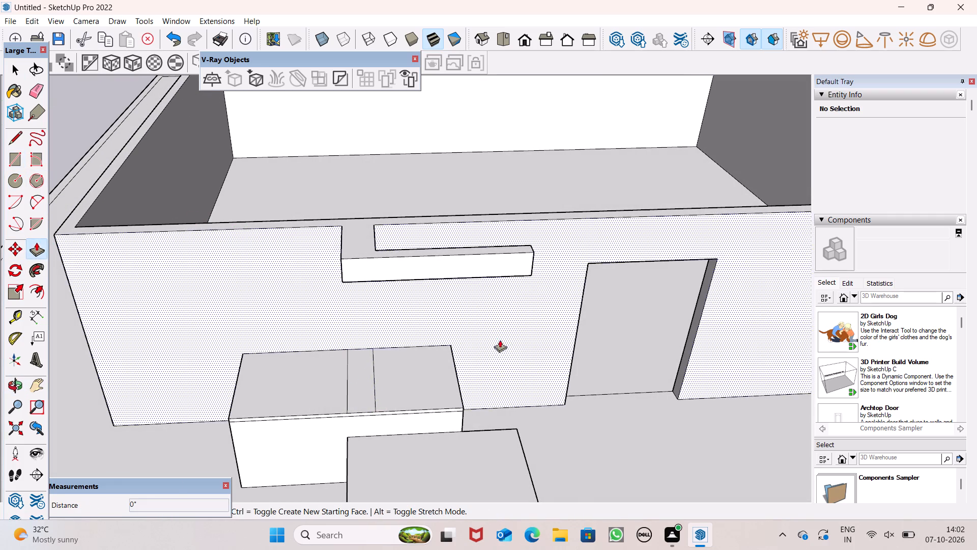
drag(367, 390, 377, 293)
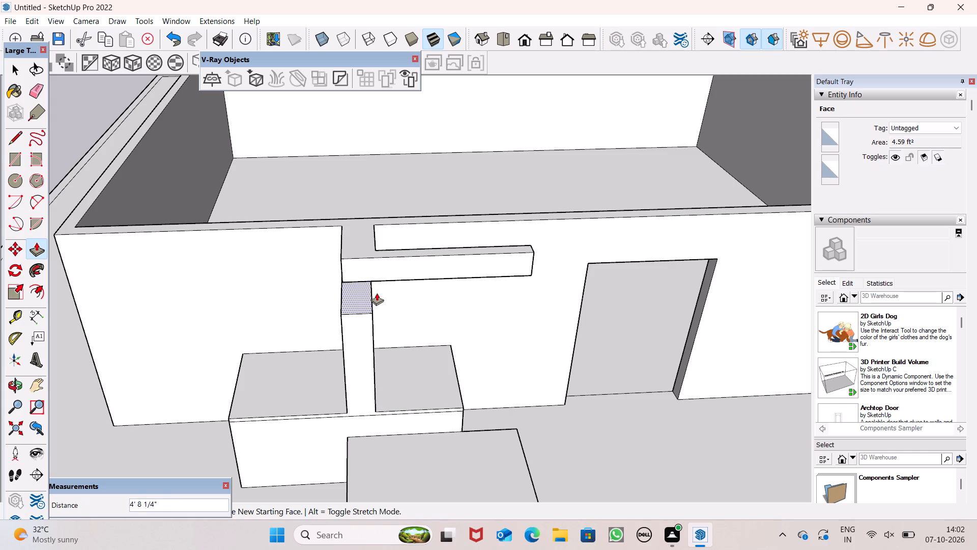
drag(377, 293, 377, 291)
Thicken the doorway wall slightly by offsetting its front face with Push/Pull.
drag(377, 291, 375, 282)
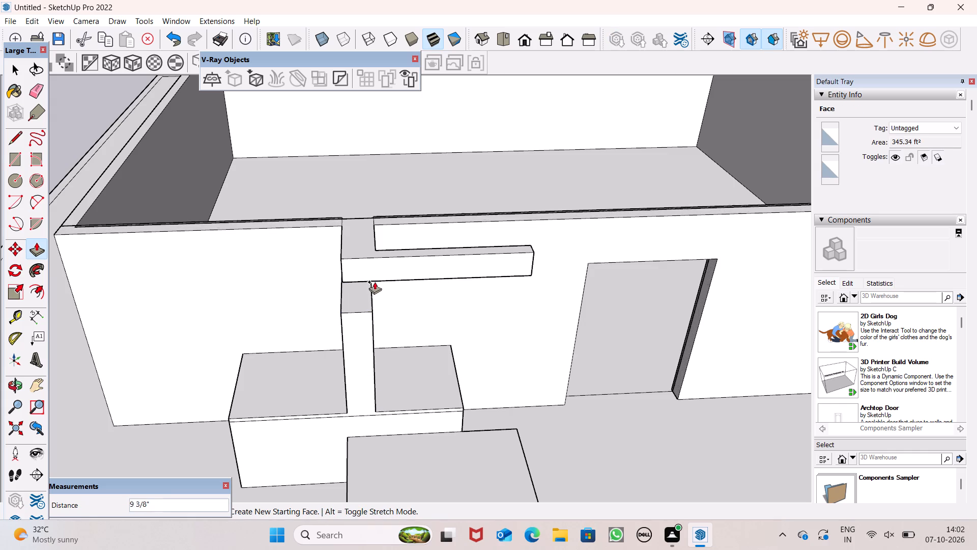
drag(375, 282, 378, 287)
click(378, 287)
key(space)
Raise the pillar's top face about 4 9/16" with Push/Pull so it meets the underside of the beam.
middle_drag(401, 349, 402, 350)
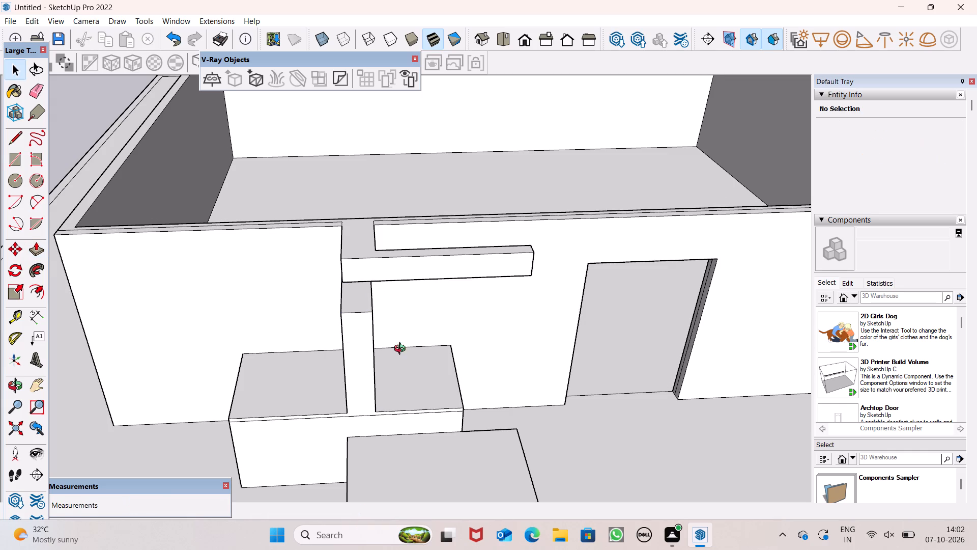
middle_drag(402, 350, 622, 284)
scroll(444, 287, up, 1)
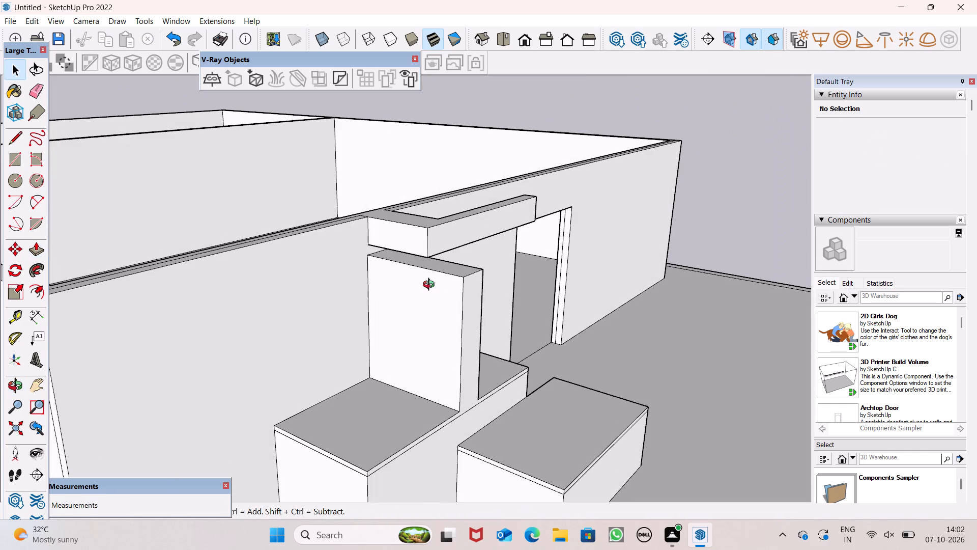
middle_drag(427, 277, 485, 278)
scroll(435, 292, up, 1)
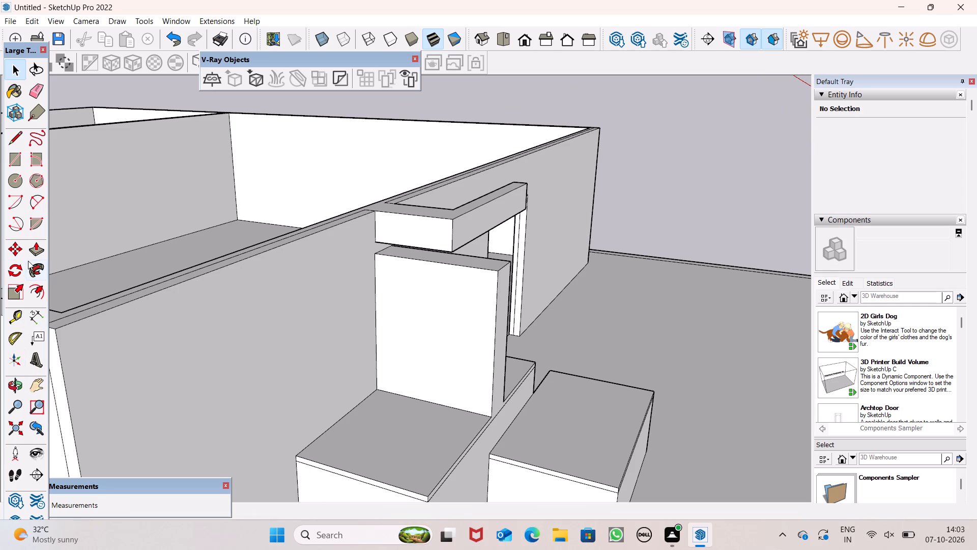
click(28, 256)
scroll(334, 242, up, 2)
scroll(361, 245, down, 1)
scroll(361, 245, up, 1)
scroll(426, 255, up, 6)
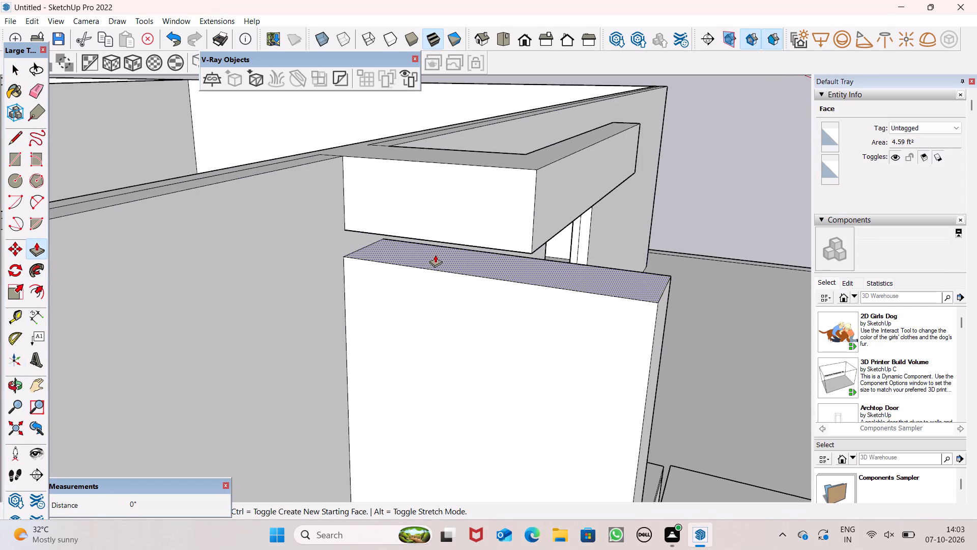
drag(437, 255, 428, 228)
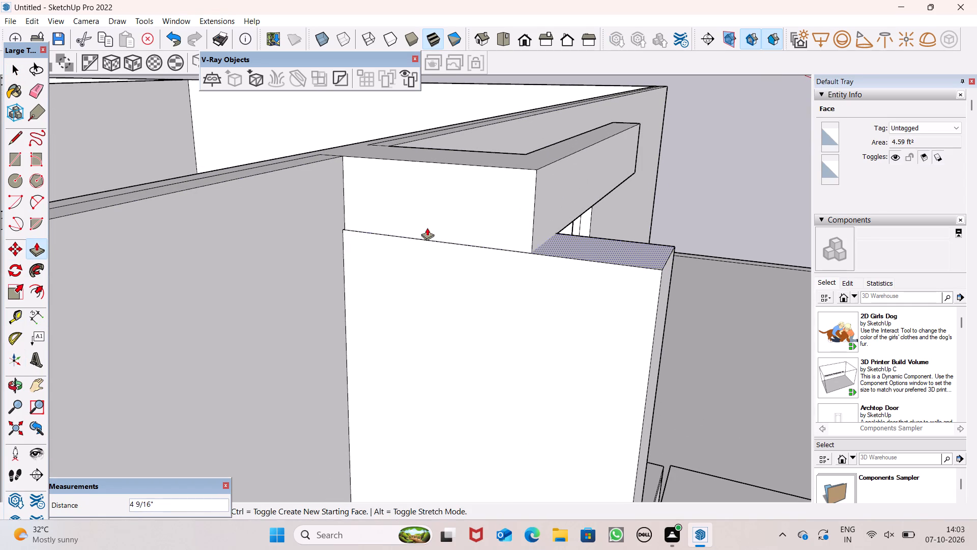
click(427, 228)
key(space)
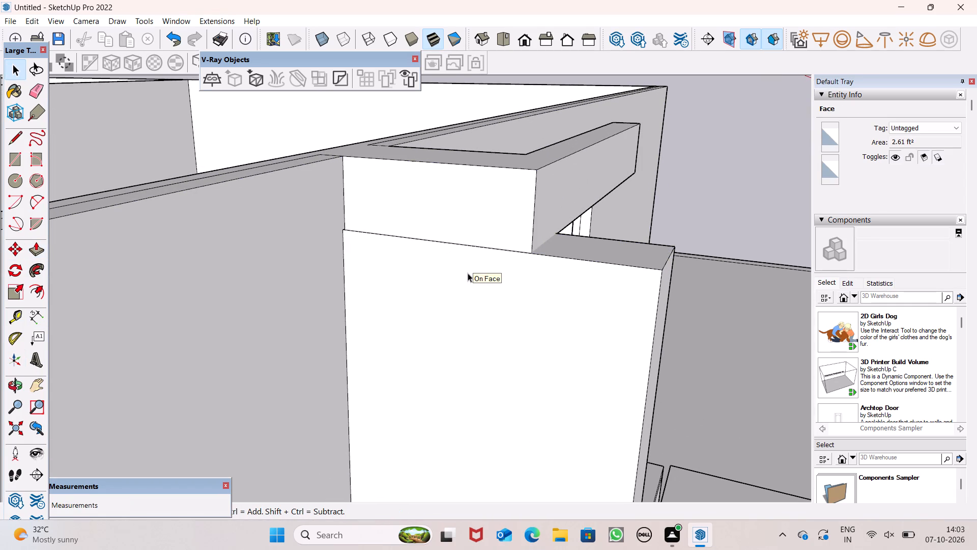
Erase the leftover edges along the wall's top face and where it meets the top of the beam's stub.
scroll(468, 274, down, 3)
middle_drag(517, 279, 398, 380)
scroll(397, 265, down, 2)
scroll(440, 264, down, 3)
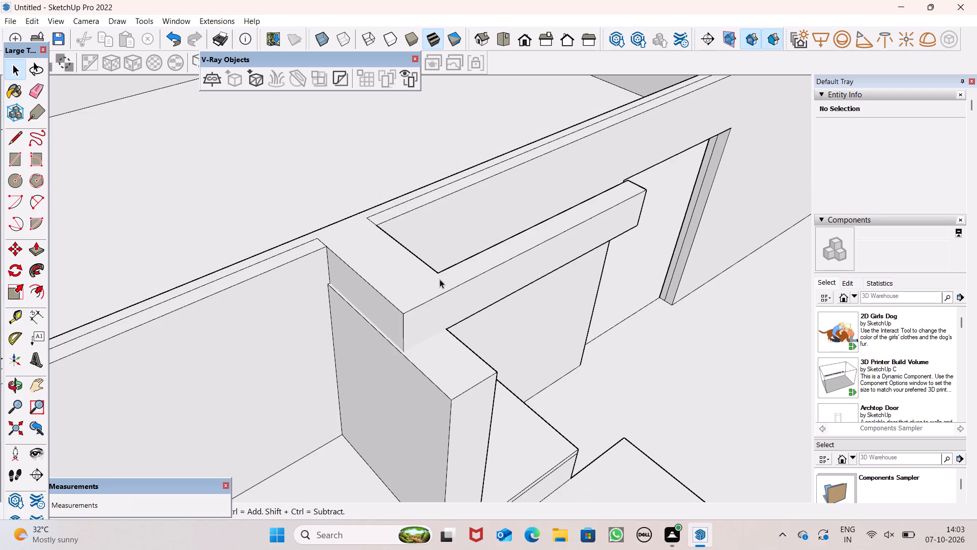
scroll(440, 279, down, 7)
middle_drag(458, 318, 428, 317)
scroll(445, 304, up, 3)
middle_drag(457, 310, 485, 323)
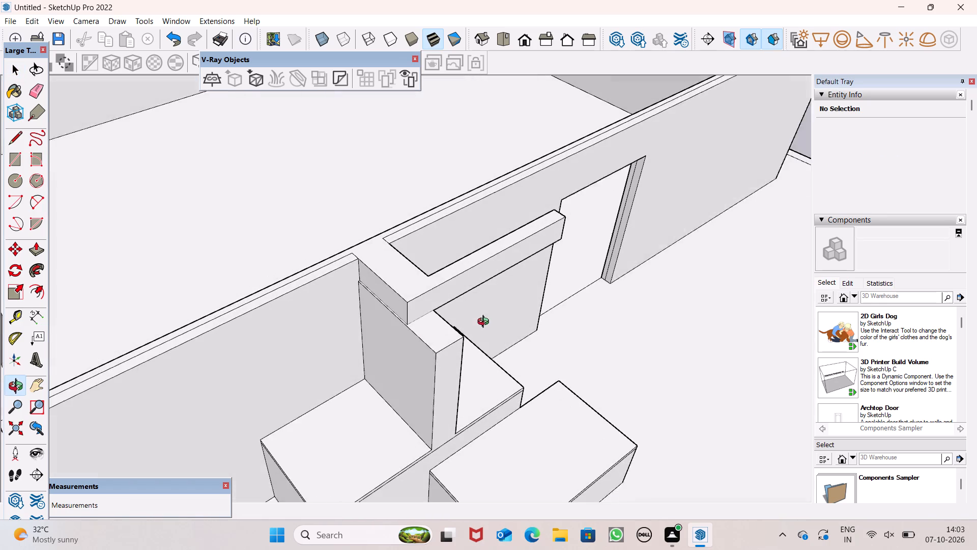
middle_drag(485, 323, 481, 317)
scroll(440, 297, up, 1)
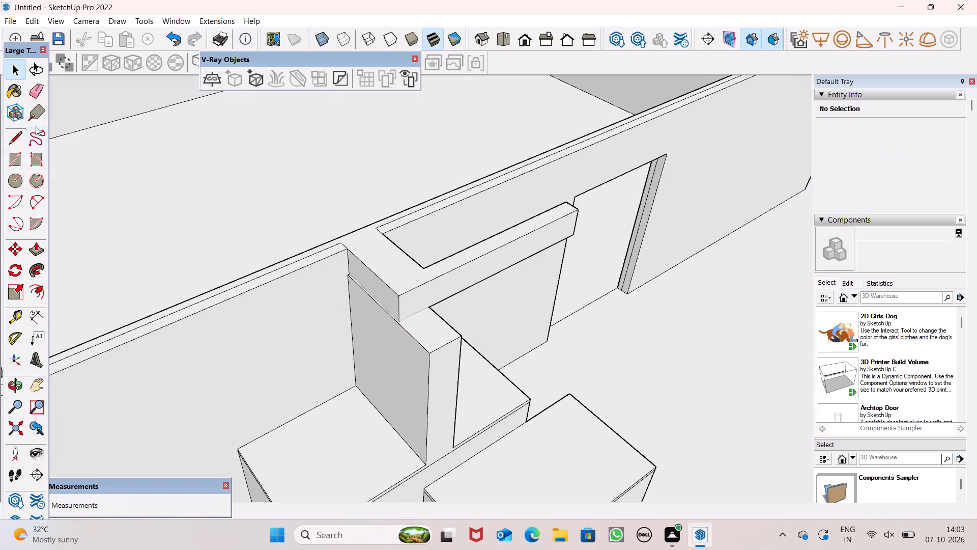
click(38, 91)
click(301, 258)
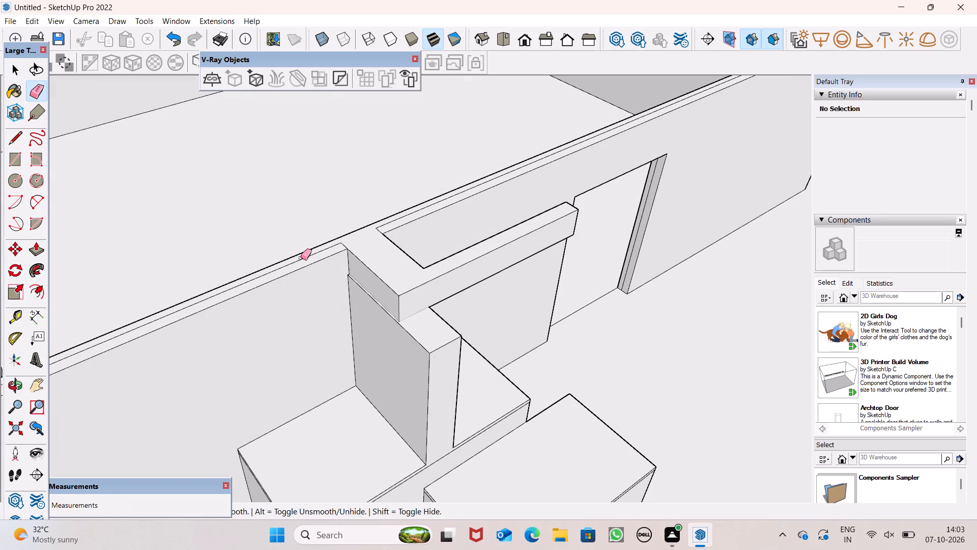
scroll(375, 231, up, 6)
drag(380, 224, 380, 225)
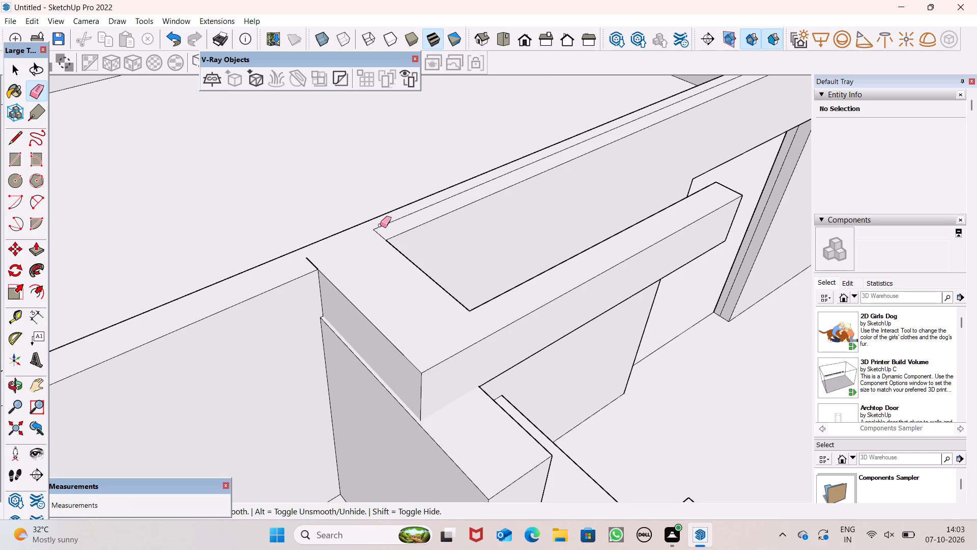
drag(380, 225, 363, 236)
drag(361, 236, 313, 254)
scroll(369, 197, down, 5)
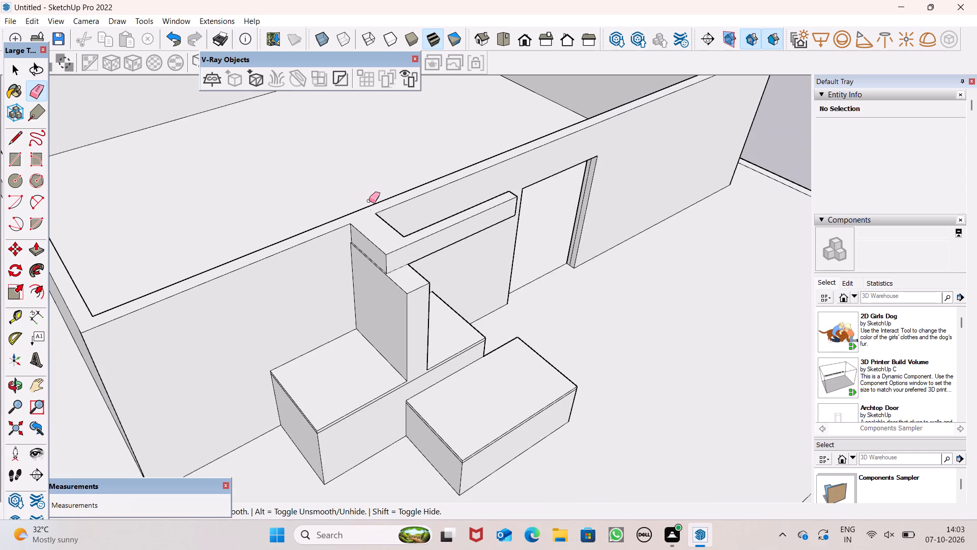
middle_drag(387, 250, 418, 232)
key(space)
Pull the pillar's outer side face out about 2 1/8" with Push/Pull, past the side of the beam's stub.
scroll(428, 241, down, 4)
middle_drag(445, 286, 432, 288)
click(34, 251)
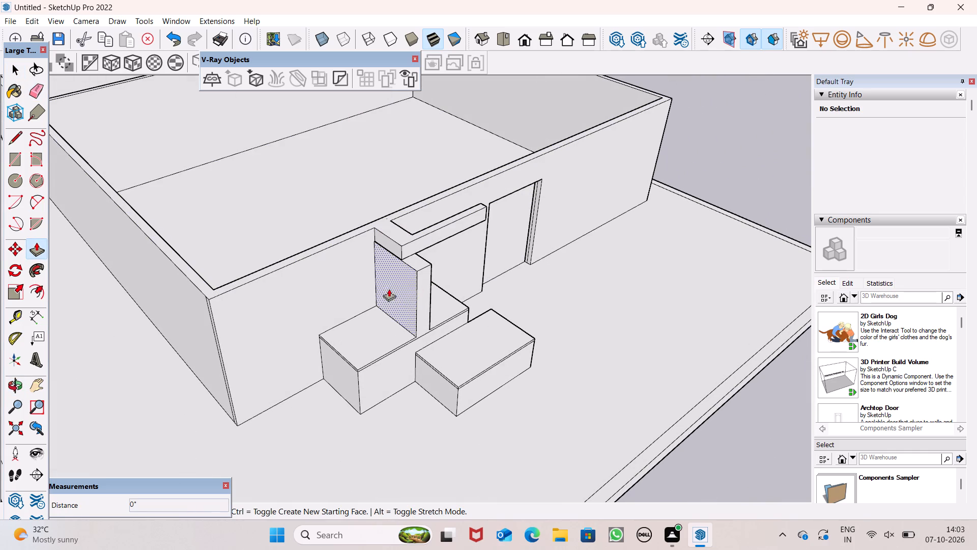
drag(402, 291, 398, 298)
click(398, 298)
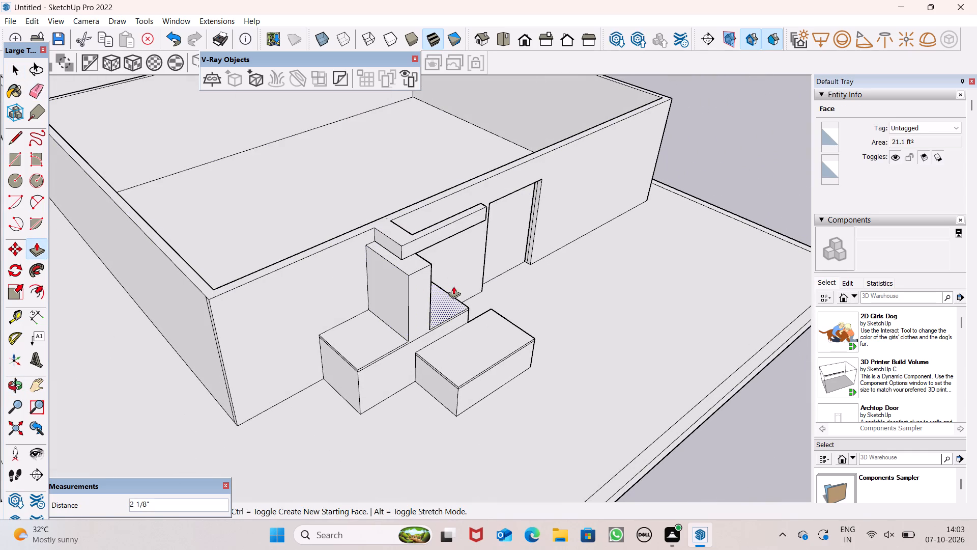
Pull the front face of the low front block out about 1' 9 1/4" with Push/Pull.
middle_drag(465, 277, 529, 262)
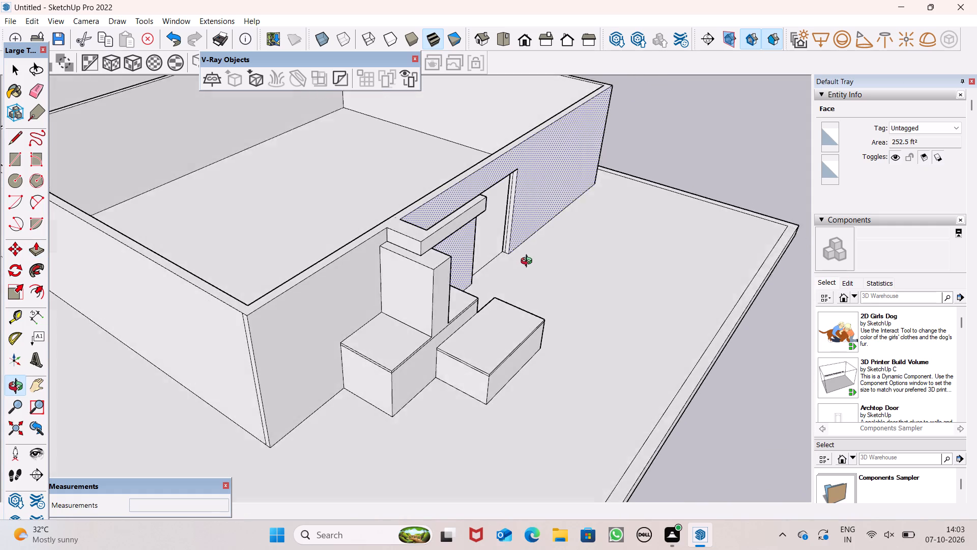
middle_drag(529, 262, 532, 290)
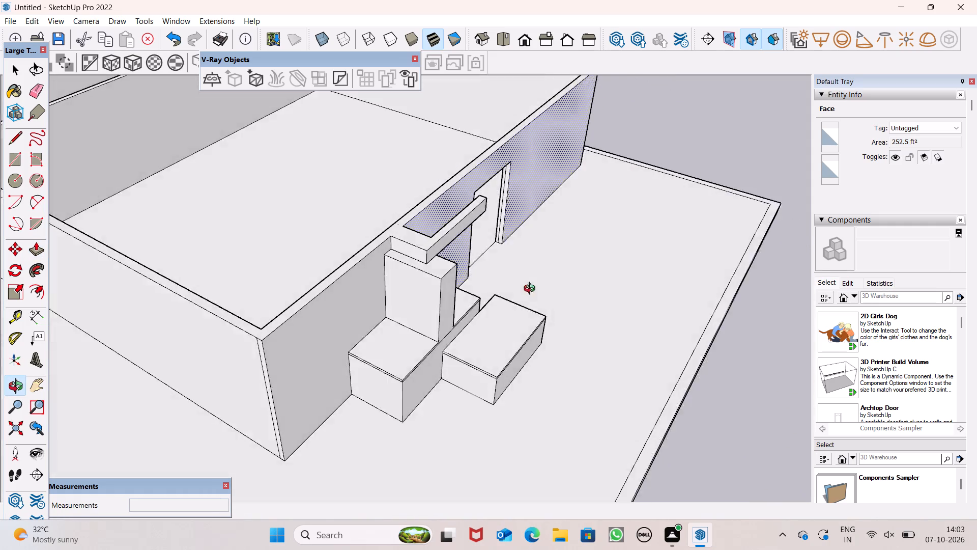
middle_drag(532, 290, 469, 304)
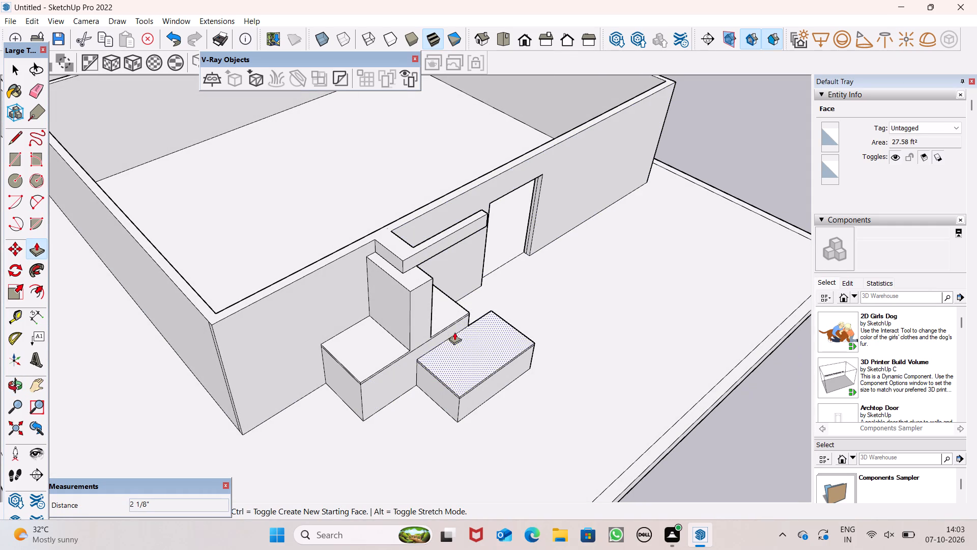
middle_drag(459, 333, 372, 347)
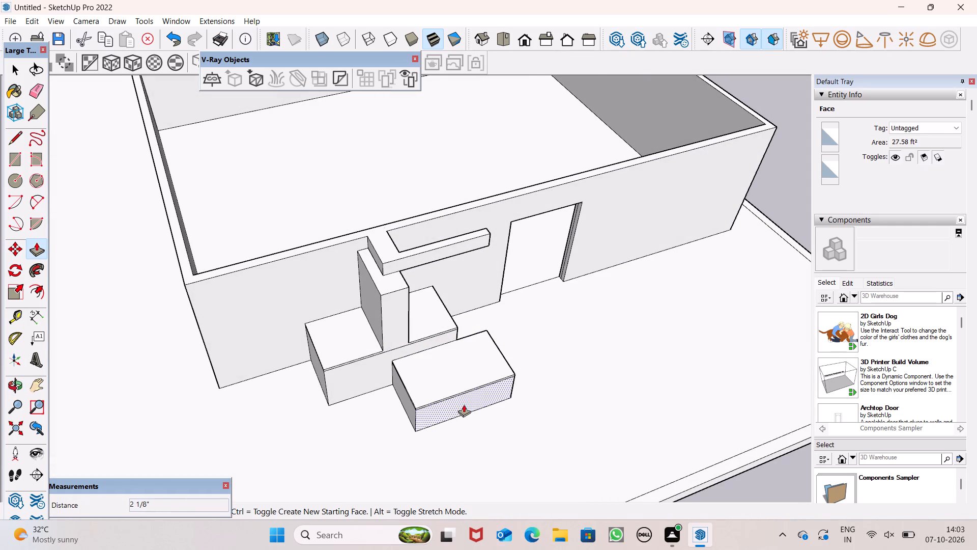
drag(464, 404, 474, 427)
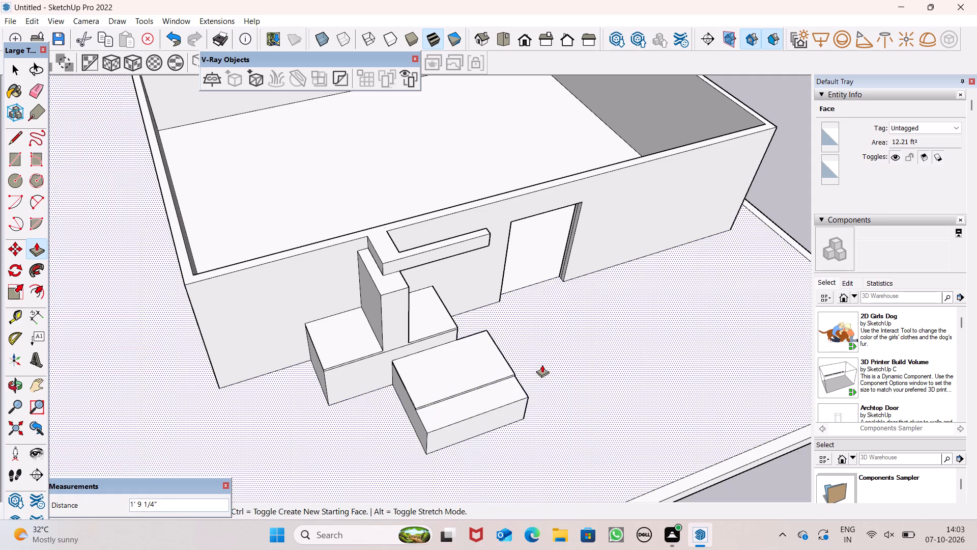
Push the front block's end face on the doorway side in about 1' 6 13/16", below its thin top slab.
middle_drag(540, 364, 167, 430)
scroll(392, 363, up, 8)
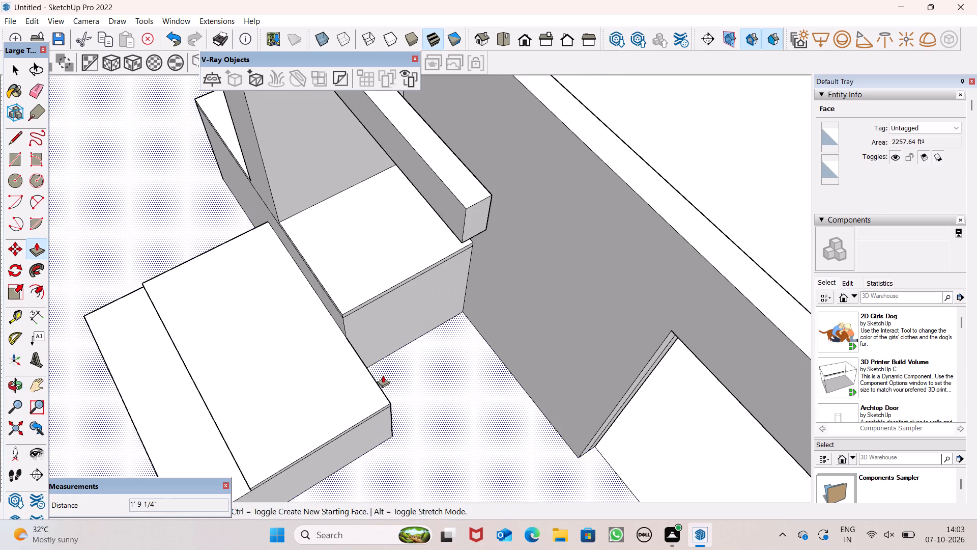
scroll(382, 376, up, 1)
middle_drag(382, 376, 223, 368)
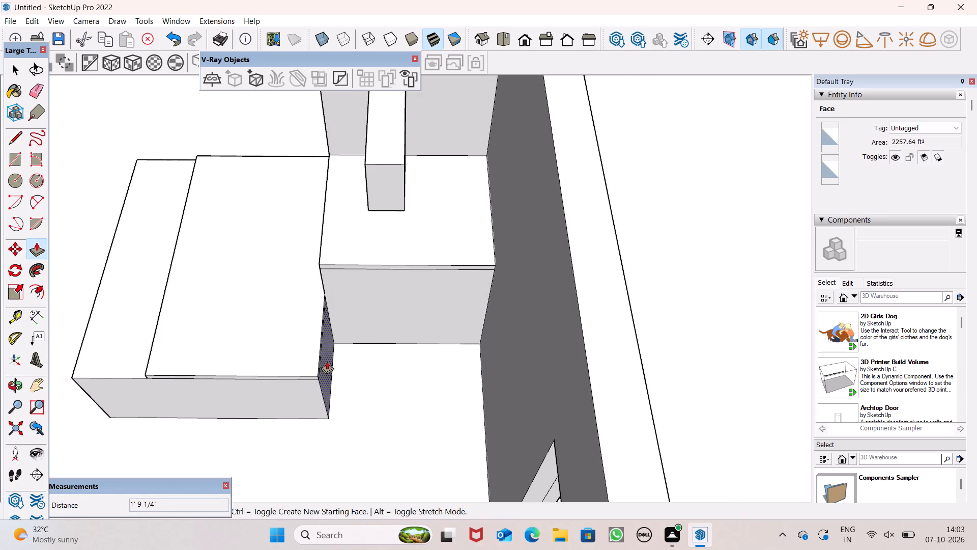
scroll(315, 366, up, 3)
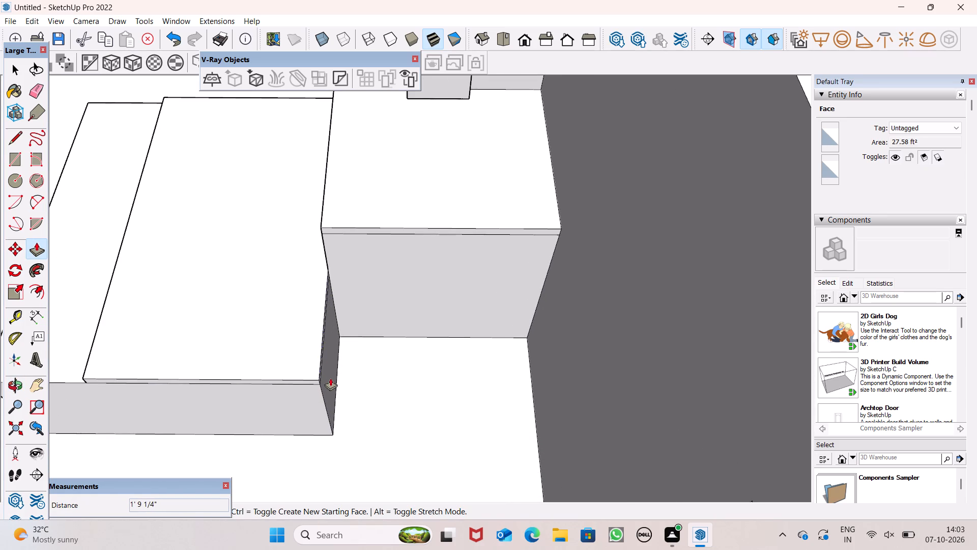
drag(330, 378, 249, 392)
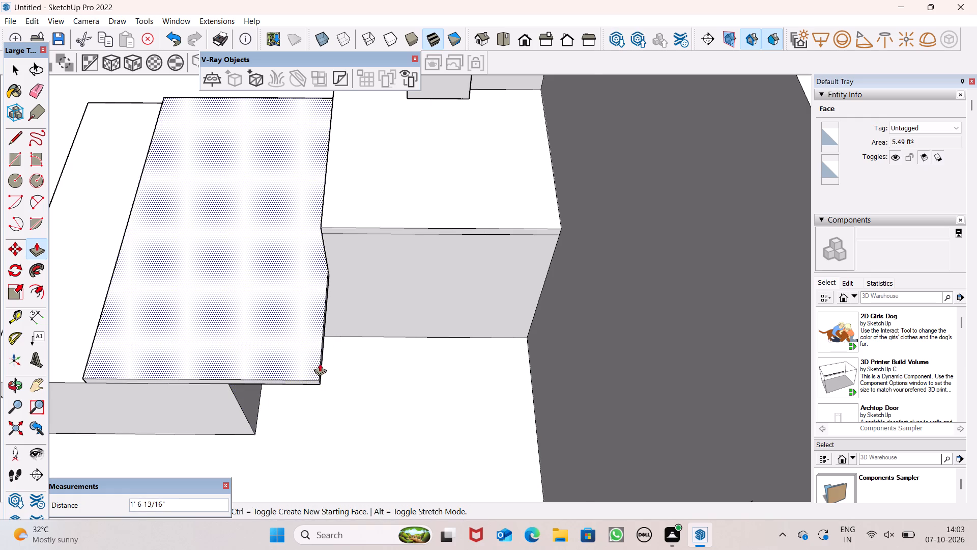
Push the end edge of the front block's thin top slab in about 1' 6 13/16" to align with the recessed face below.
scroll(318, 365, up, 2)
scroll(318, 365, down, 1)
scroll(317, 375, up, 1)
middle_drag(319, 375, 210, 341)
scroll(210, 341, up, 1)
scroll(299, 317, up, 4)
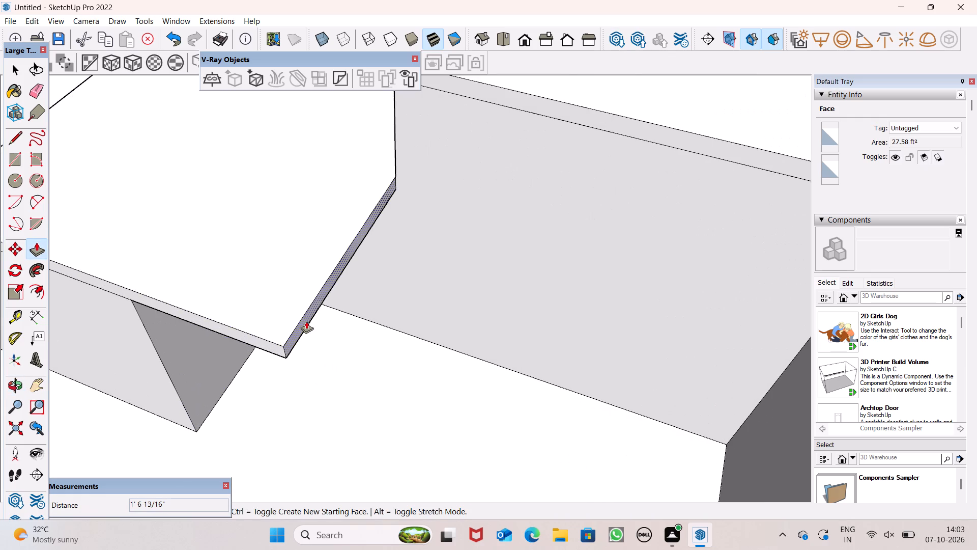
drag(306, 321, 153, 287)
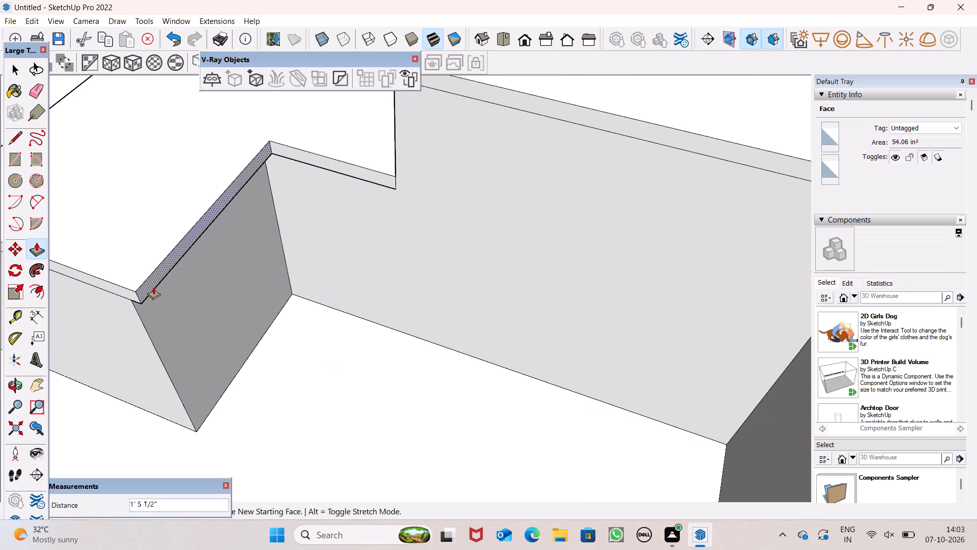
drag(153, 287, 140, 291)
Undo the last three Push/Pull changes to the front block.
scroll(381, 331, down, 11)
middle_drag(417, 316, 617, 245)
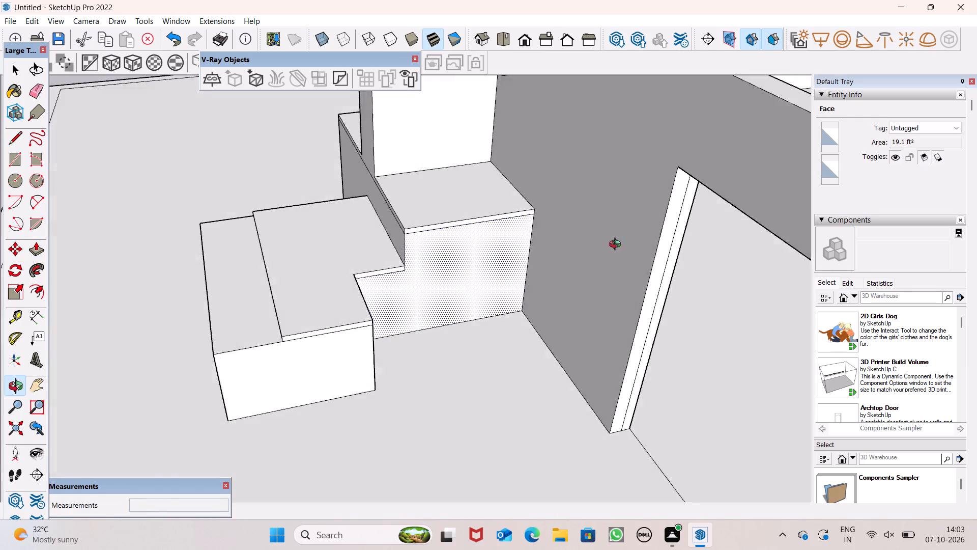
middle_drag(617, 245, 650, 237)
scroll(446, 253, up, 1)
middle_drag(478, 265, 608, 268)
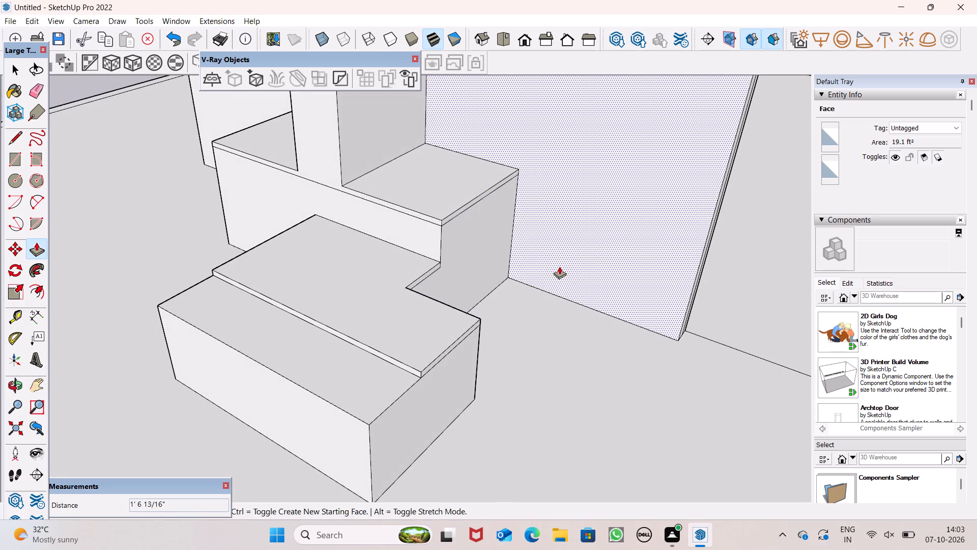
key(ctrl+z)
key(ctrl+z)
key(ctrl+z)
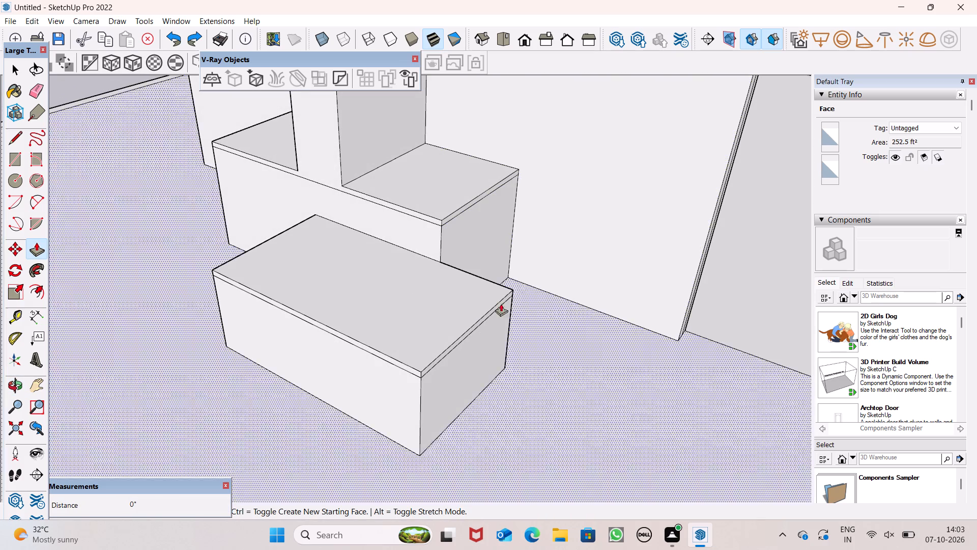
Pull the side face of the beam's stub out with Push/Pull to line up with the pillar's outer side.
middle_drag(484, 313, 514, 309)
scroll(505, 283, down, 7)
middle_drag(519, 318, 679, 321)
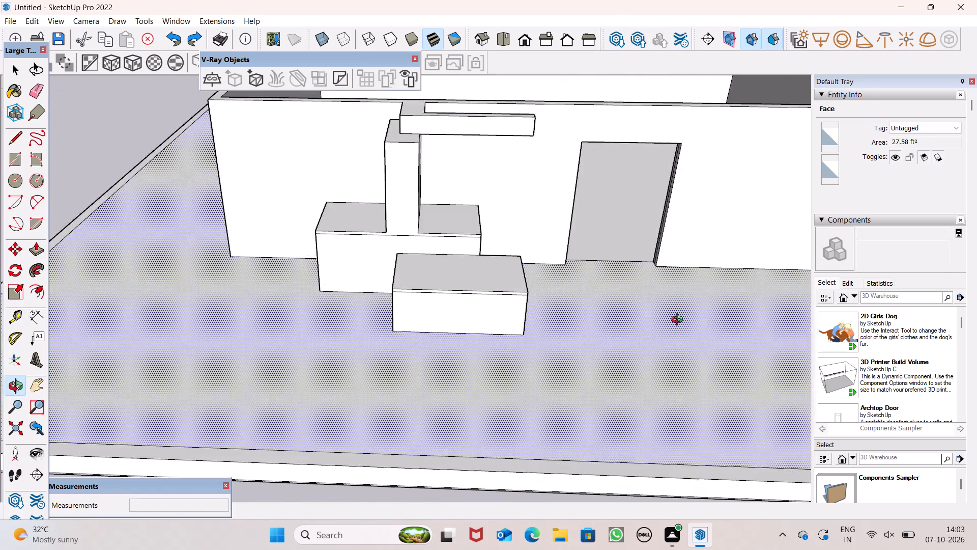
middle_drag(679, 321, 709, 341)
scroll(0, 171, down, 1)
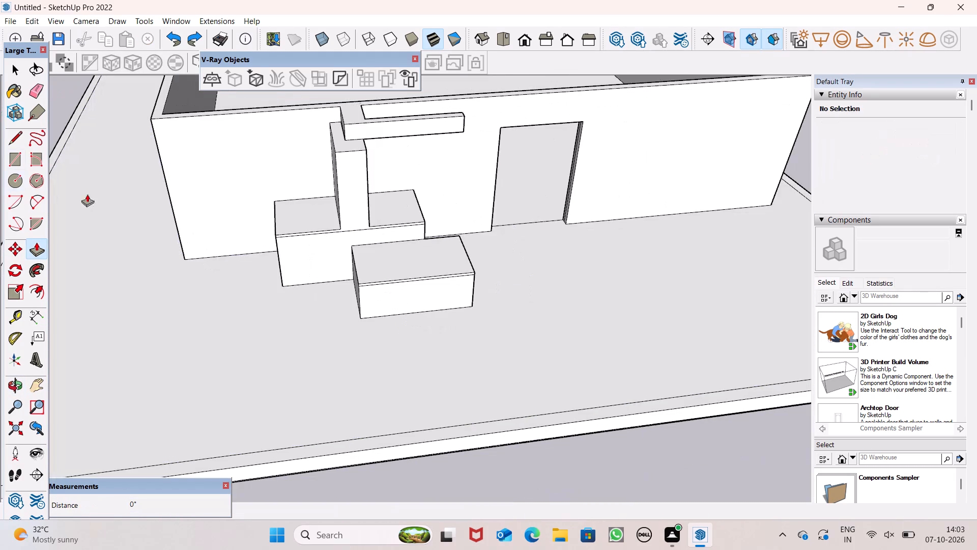
scroll(243, 210, down, 4)
scroll(286, 158, up, 3)
middle_drag(321, 170, 424, 121)
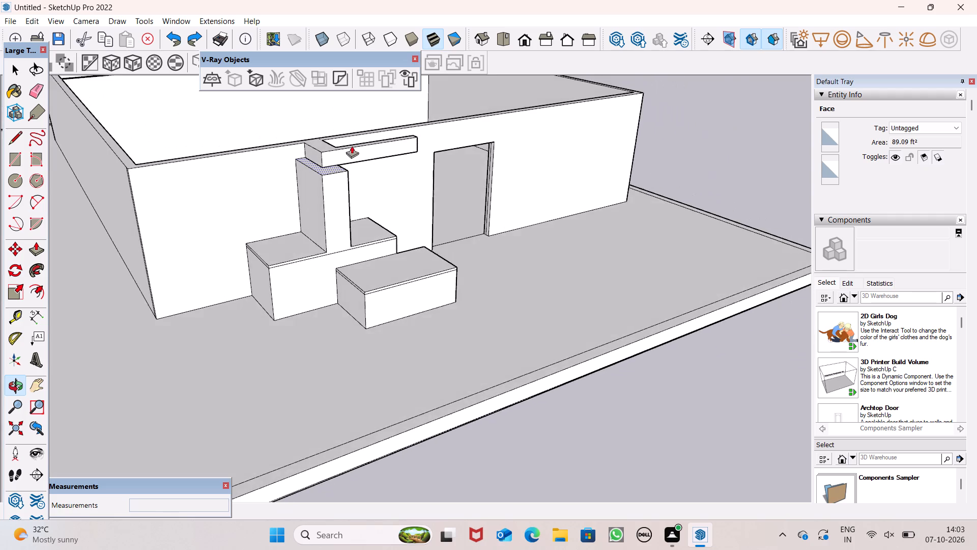
scroll(342, 148, up, 5)
scroll(298, 157, up, 6)
drag(296, 167, 284, 176)
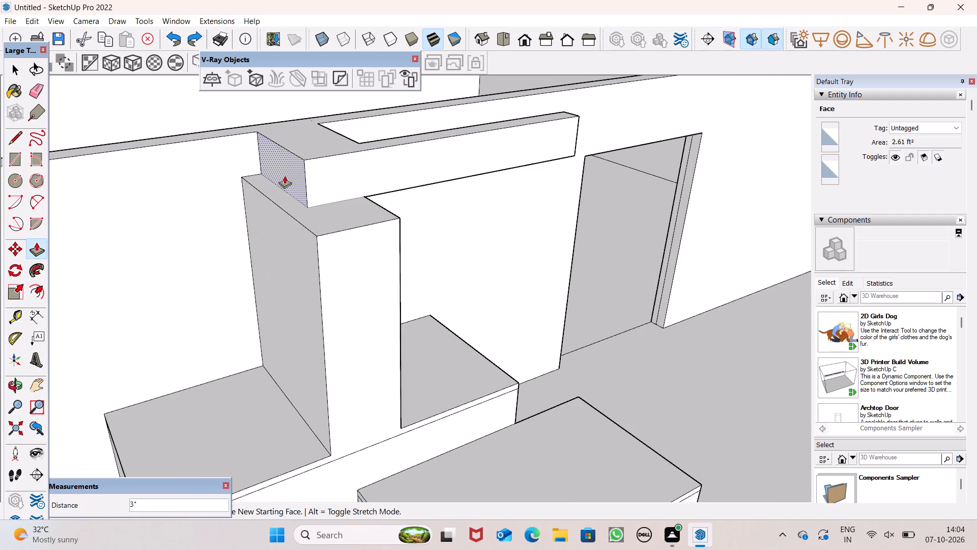
drag(284, 176, 272, 210)
Pull the beam's long front face out 1' 5 13/16" with Push/Pull to reach the pillar's front face.
drag(304, 179, 321, 238)
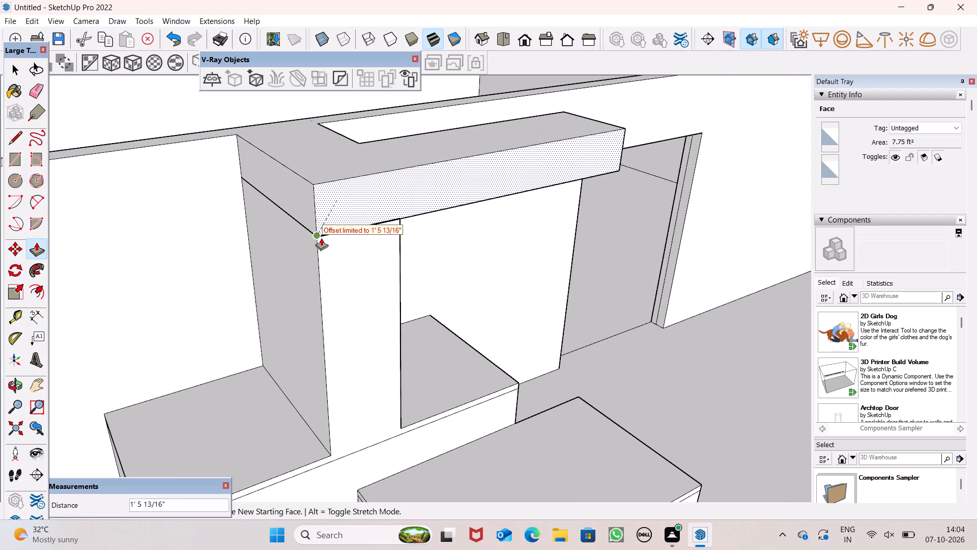
drag(321, 238, 332, 264)
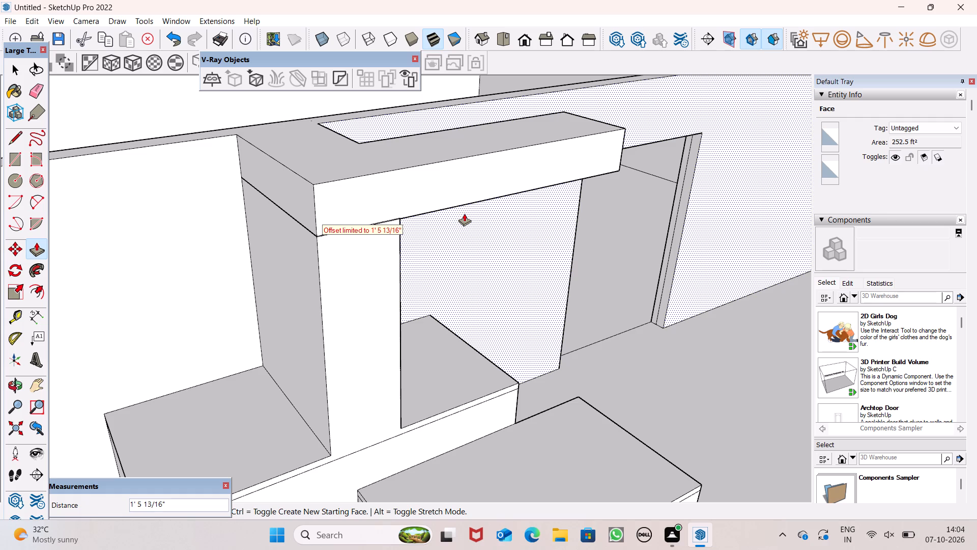
middle_drag(474, 228, 427, 217)
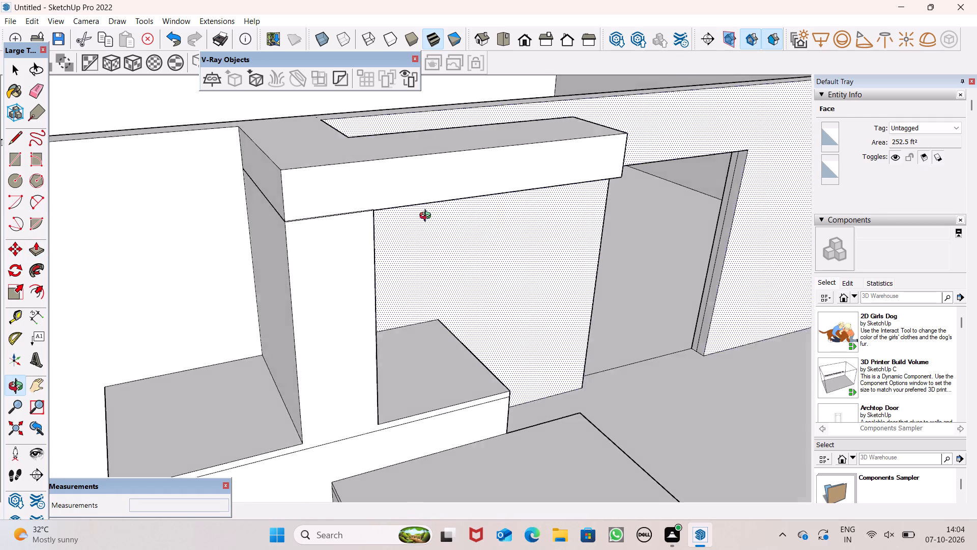
middle_drag(427, 217, 557, 215)
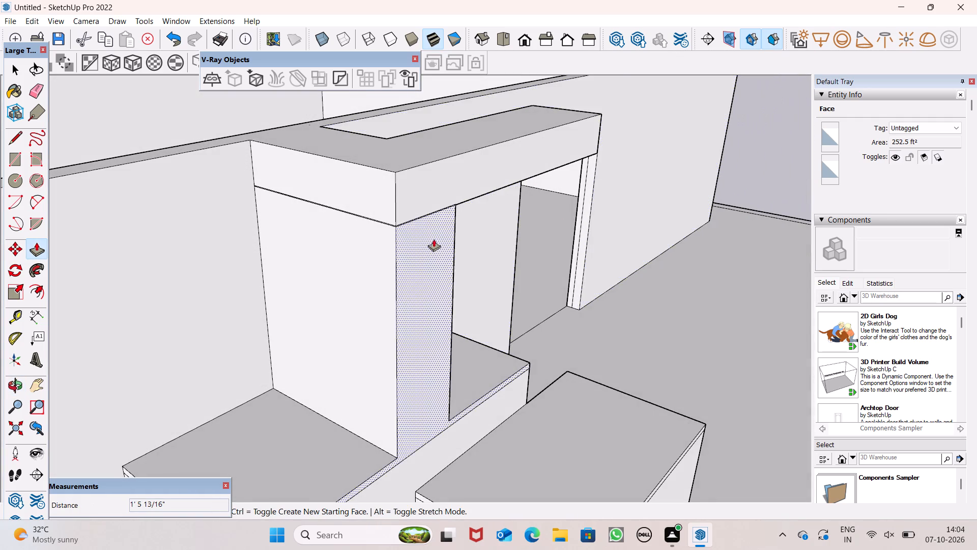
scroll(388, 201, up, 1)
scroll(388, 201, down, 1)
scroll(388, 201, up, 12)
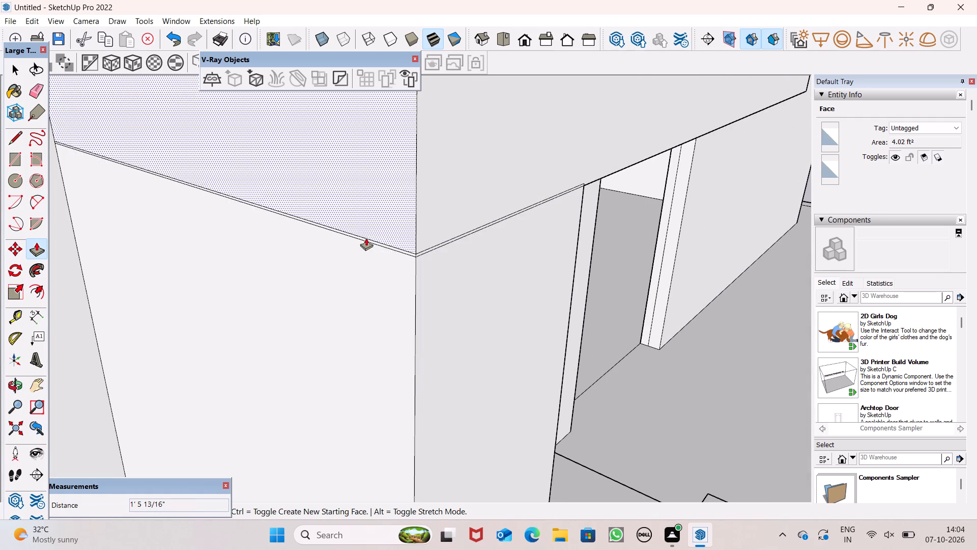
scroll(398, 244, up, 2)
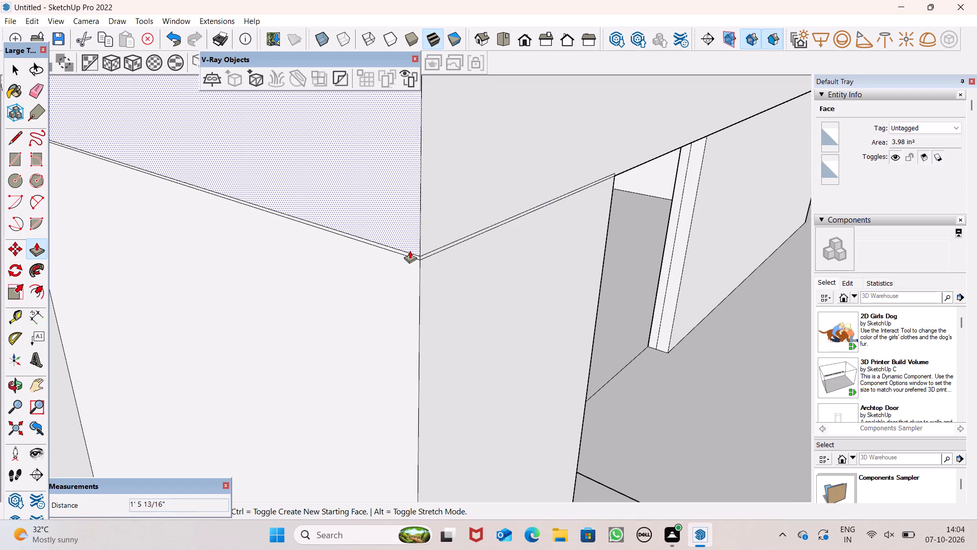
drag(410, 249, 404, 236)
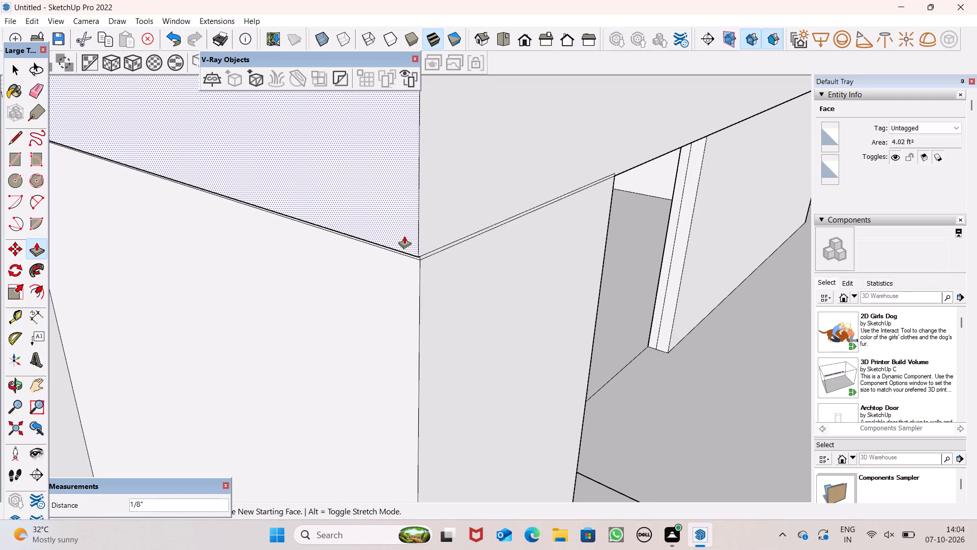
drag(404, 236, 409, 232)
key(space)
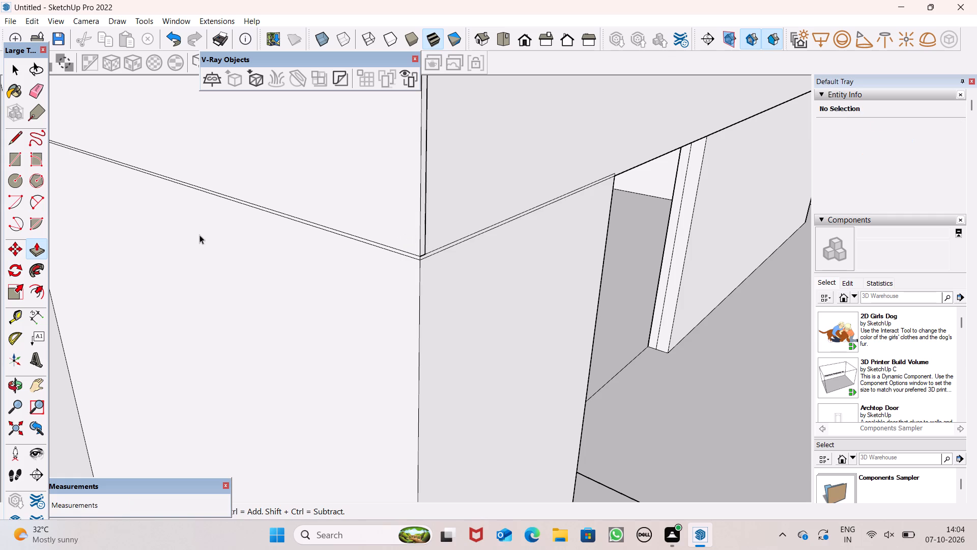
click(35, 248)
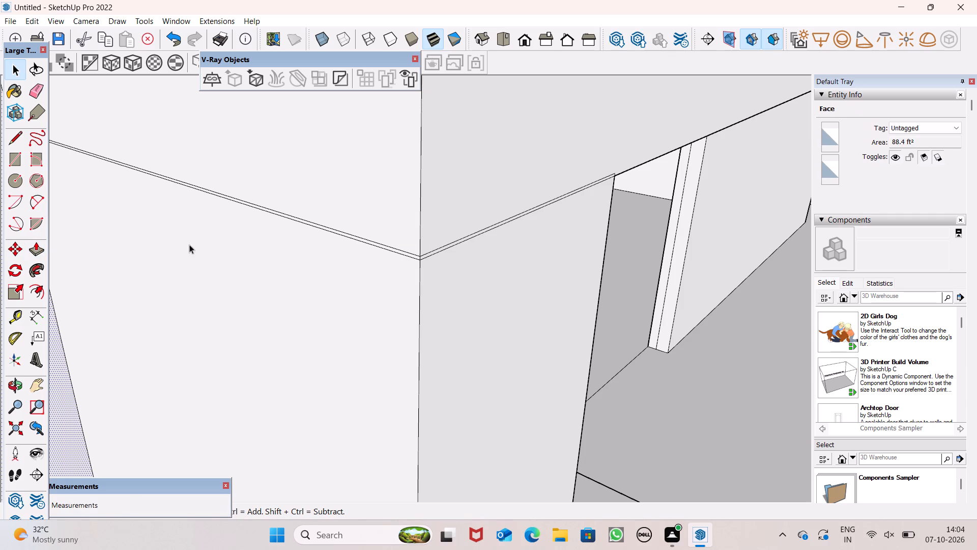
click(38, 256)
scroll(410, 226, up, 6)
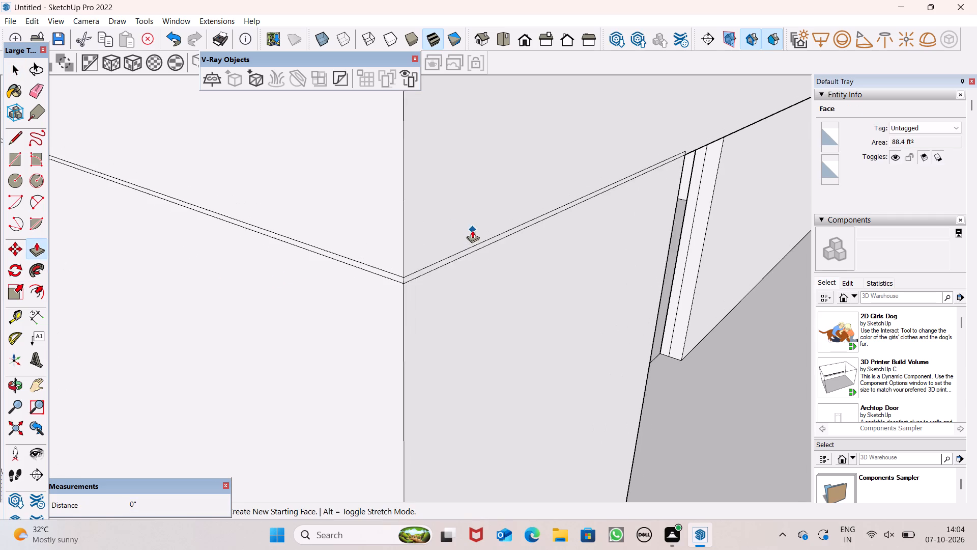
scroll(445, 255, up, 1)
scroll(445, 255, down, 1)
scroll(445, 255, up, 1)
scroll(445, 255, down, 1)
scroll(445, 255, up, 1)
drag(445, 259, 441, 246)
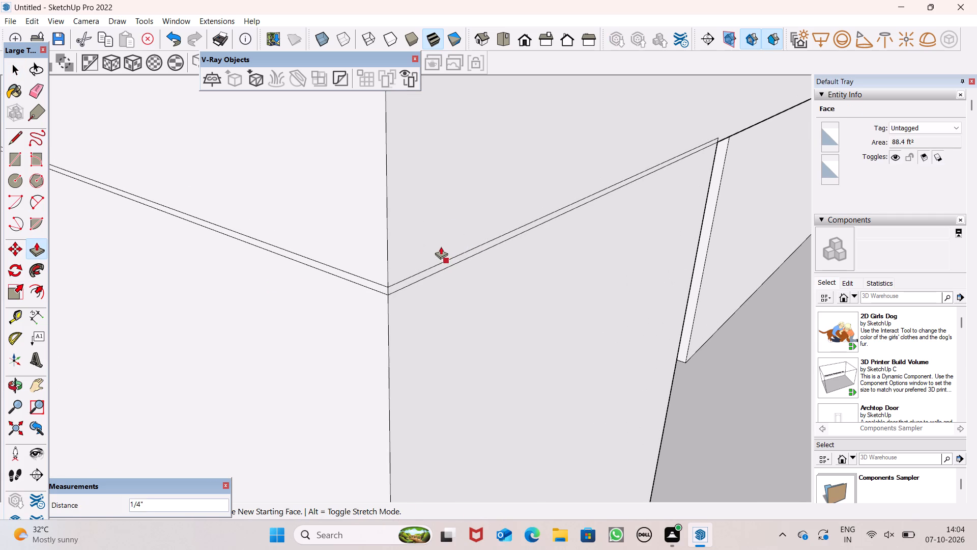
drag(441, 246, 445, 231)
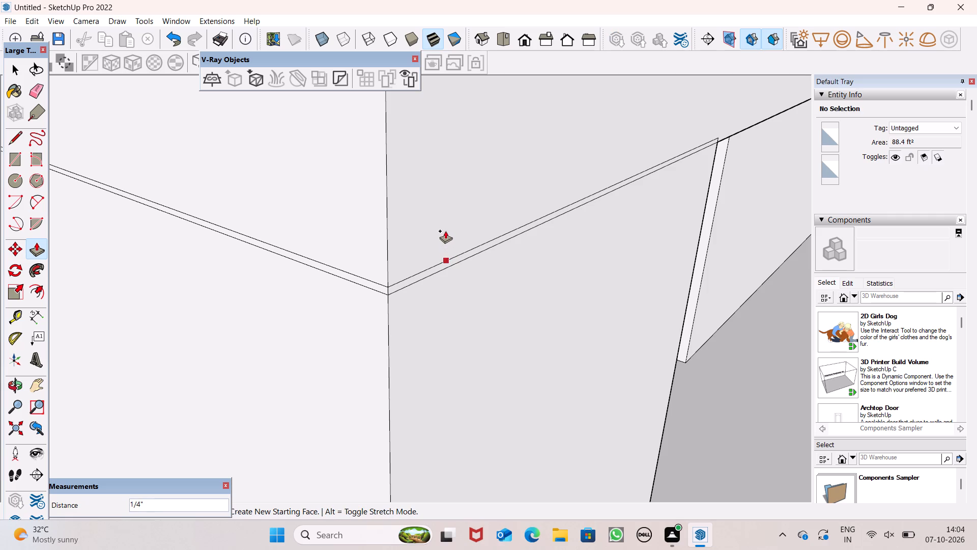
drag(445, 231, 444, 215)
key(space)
Push the L-shaped beam's top face down 11 1/8" as a new starting face, splitting off a thin strip along the beam's bottom.
scroll(416, 310, down, 13)
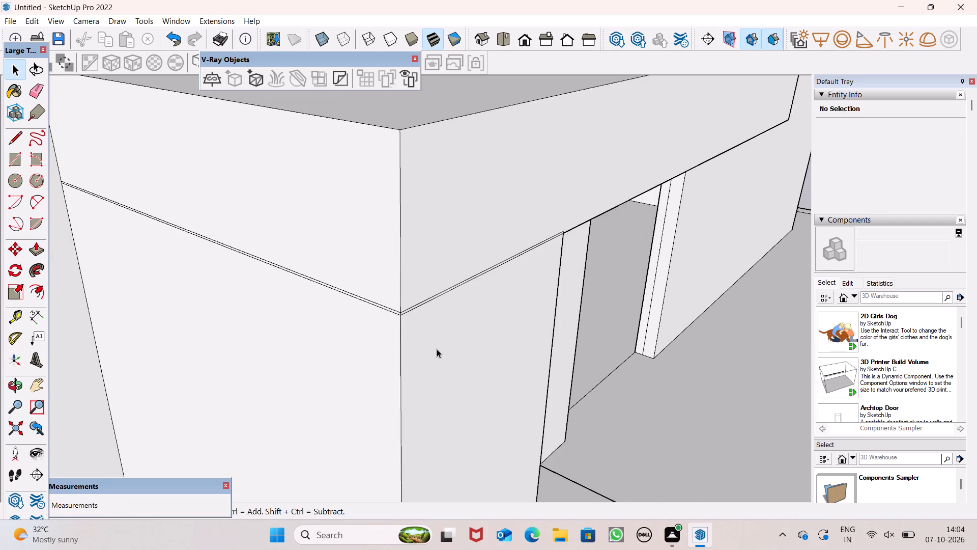
scroll(437, 349, down, 3)
click(36, 252)
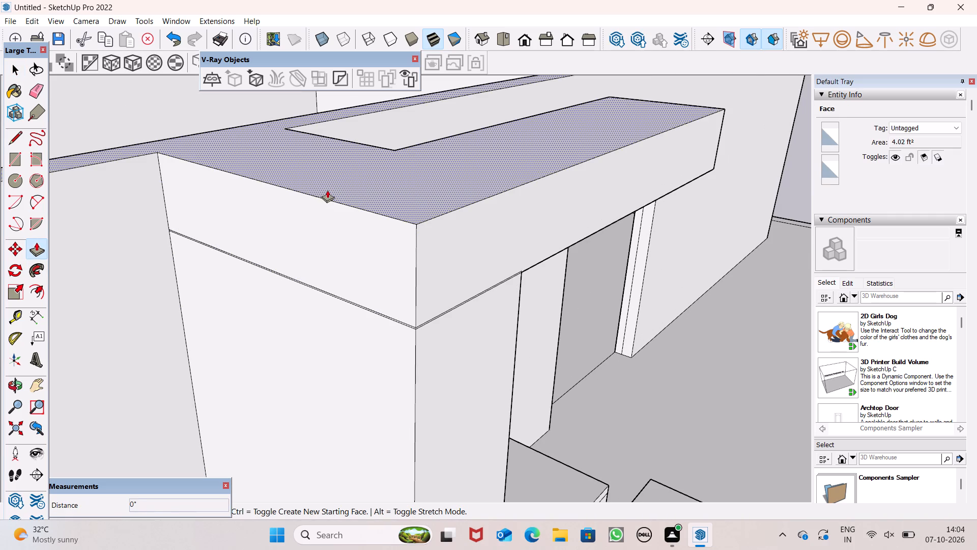
drag(330, 189, 334, 243)
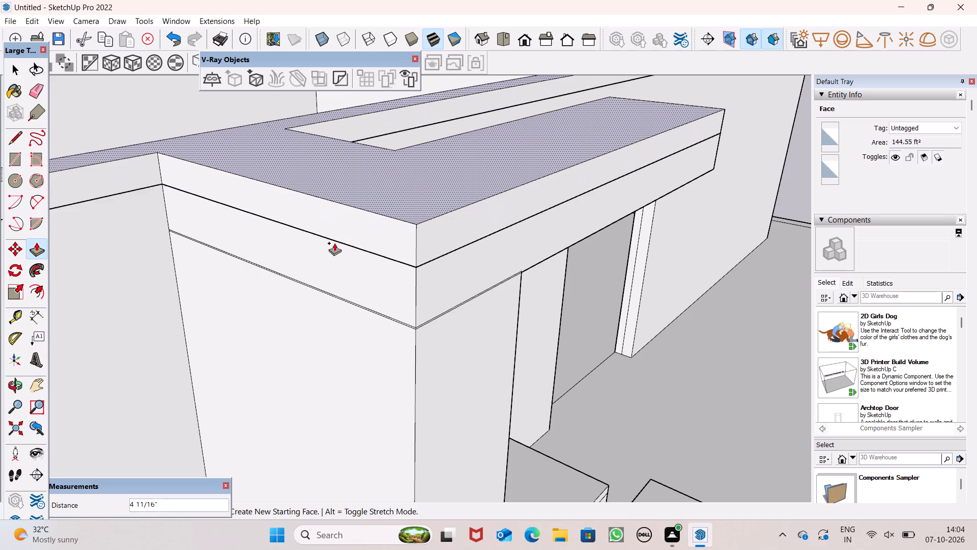
drag(334, 243, 341, 276)
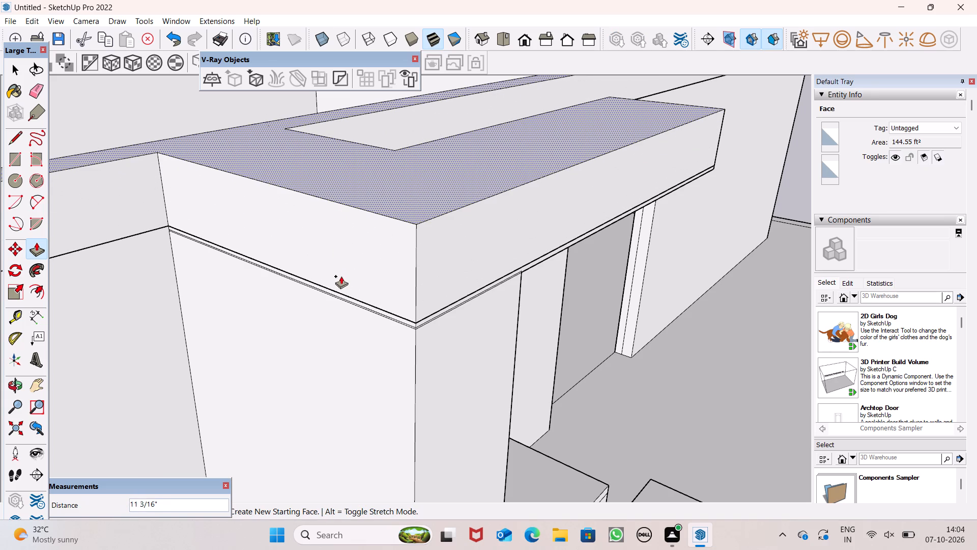
drag(341, 276, 342, 276)
Examine the beam, pillar and entrance from several angles to check how the split-off strip runs around the beam.
scroll(343, 268, down, 2)
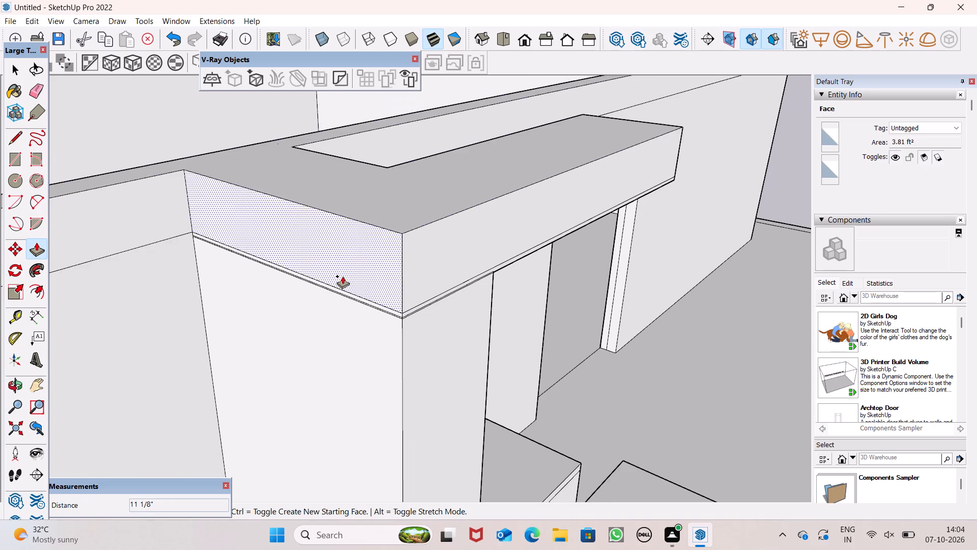
scroll(342, 276, down, 6)
middle_drag(409, 297, 375, 294)
scroll(436, 262, down, 6)
middle_drag(436, 266, 437, 265)
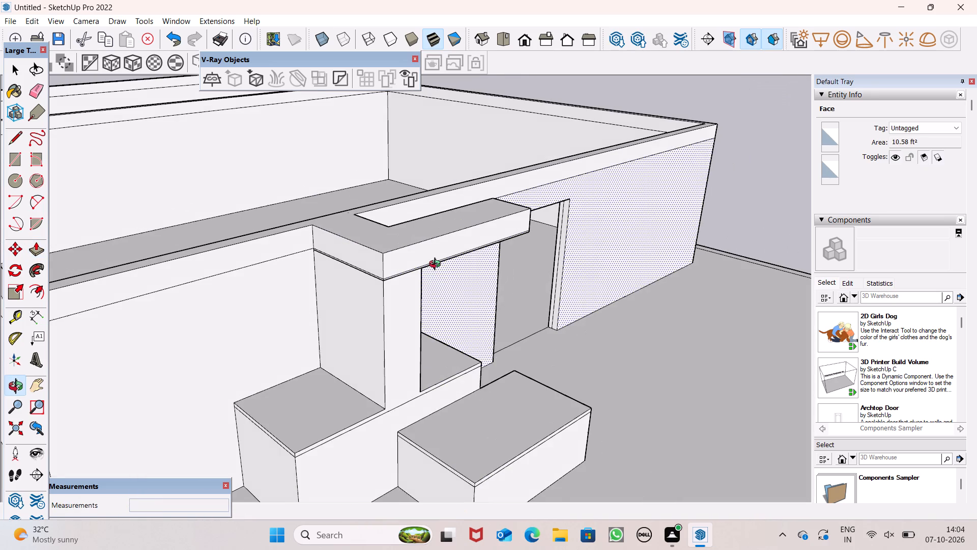
middle_drag(437, 265, 353, 251)
scroll(384, 232, down, 4)
scroll(382, 263, up, 5)
scroll(323, 255, down, 1)
scroll(323, 255, up, 1)
scroll(371, 236, up, 3)
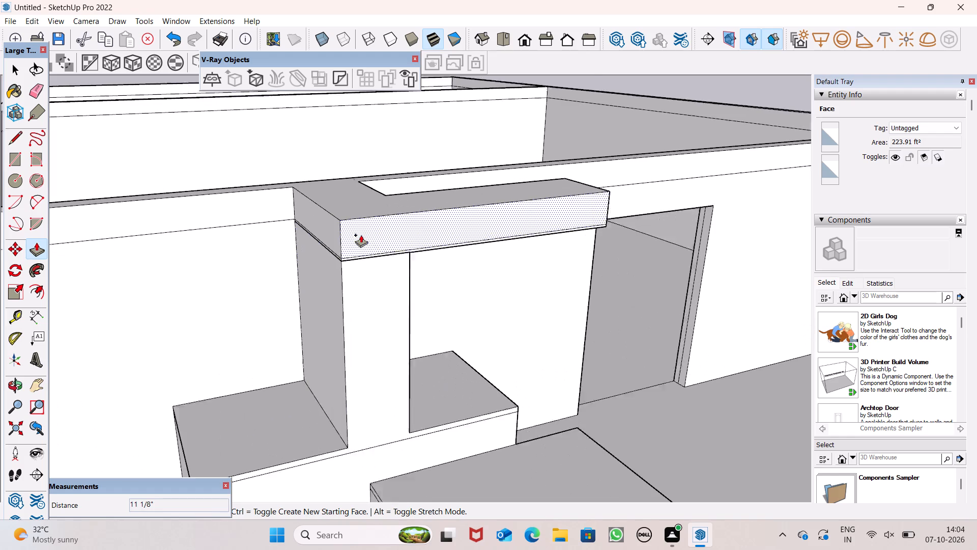
scroll(361, 235, up, 1)
scroll(372, 236, down, 10)
middle_drag(383, 241, 354, 276)
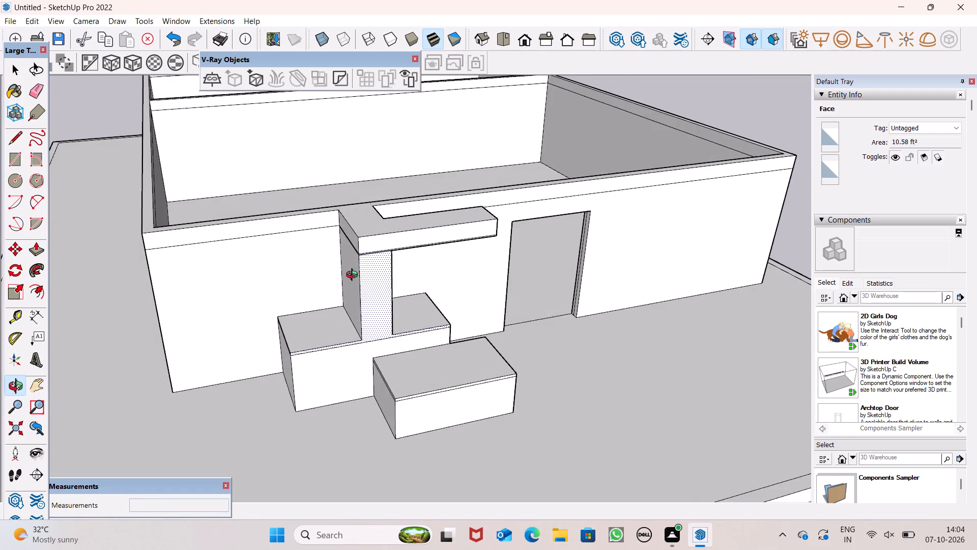
middle_drag(354, 276, 341, 273)
scroll(337, 252, down, 5)
scroll(387, 188, up, 3)
scroll(394, 195, down, 1)
scroll(394, 195, up, 1)
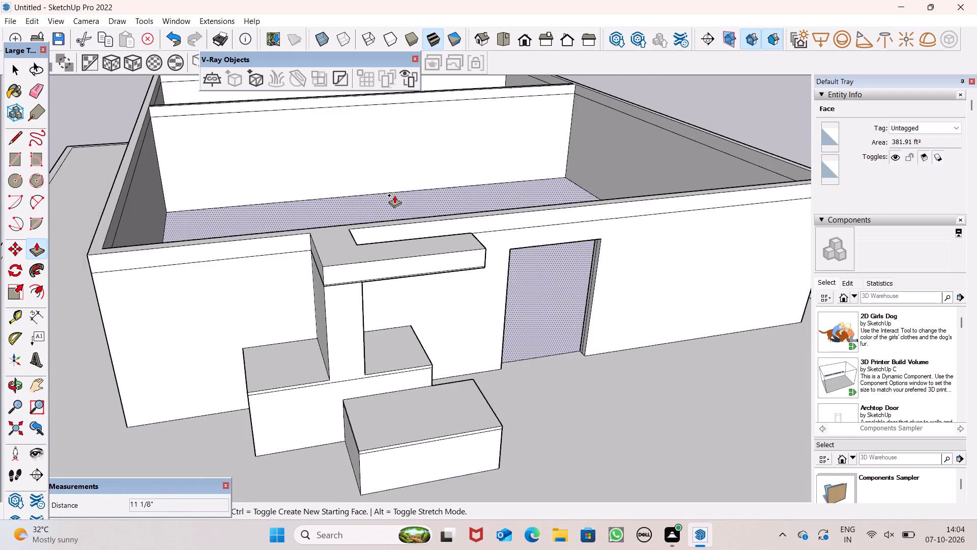
Pull the thin bottom strip on the beam's short side face slightly outward with Push/Pull to form a projecting ledge.
scroll(267, 302, up, 9)
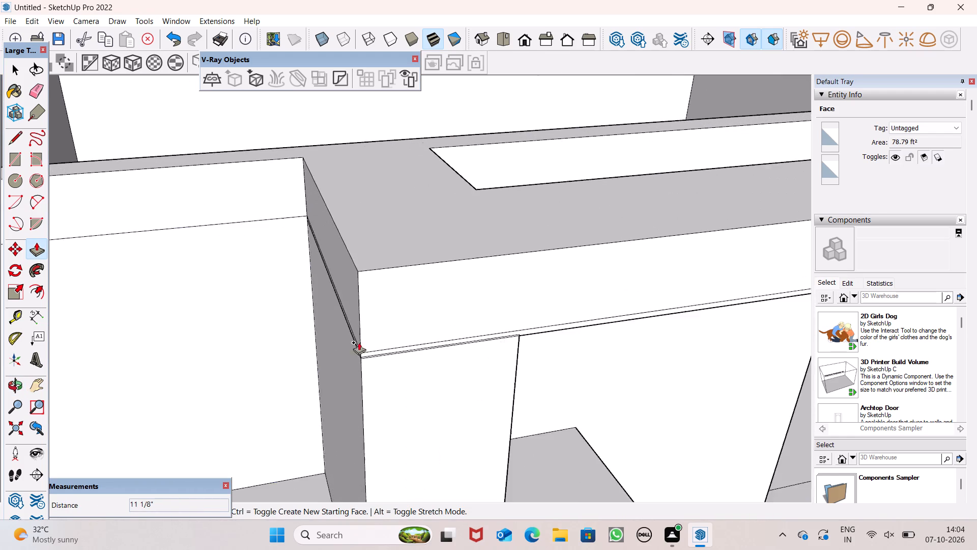
middle_drag(365, 351, 465, 343)
scroll(464, 348, up, 10)
middle_drag(483, 349, 537, 299)
drag(500, 333, 496, 342)
click(494, 344)
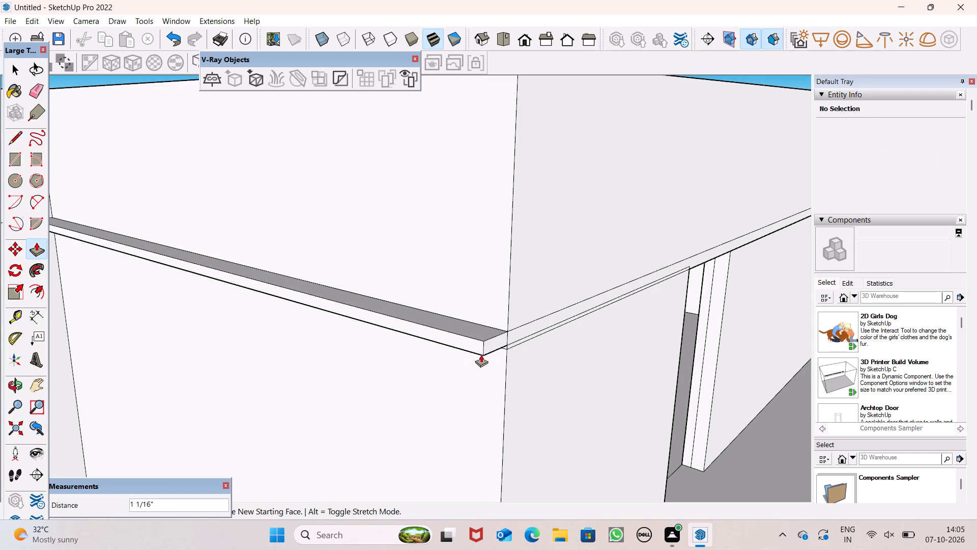
click(483, 349)
Pull the thin bottom strip on the beam's long front face out about 7/16" with Push/Pull, leaving the pillar face unmoved.
drag(514, 337, 522, 346)
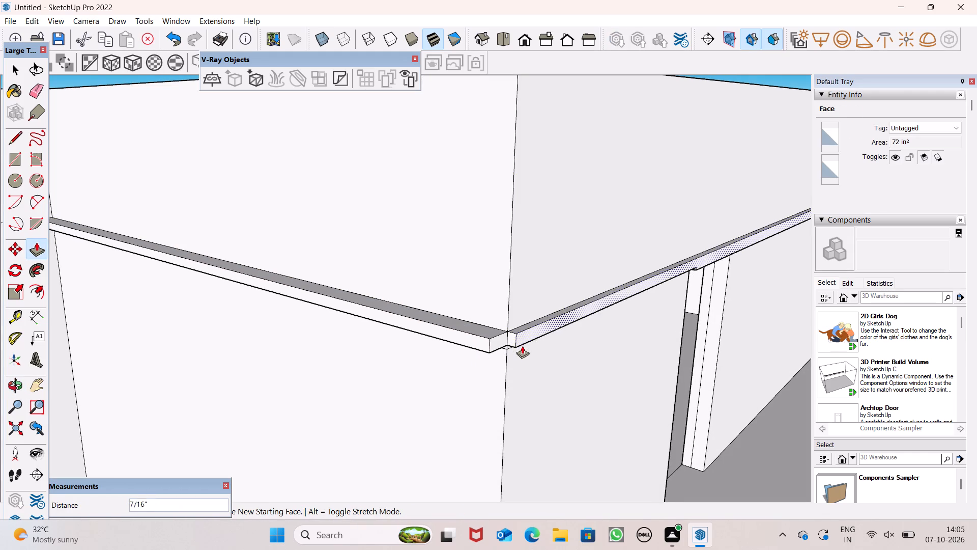
drag(522, 346, 523, 346)
drag(524, 347, 529, 354)
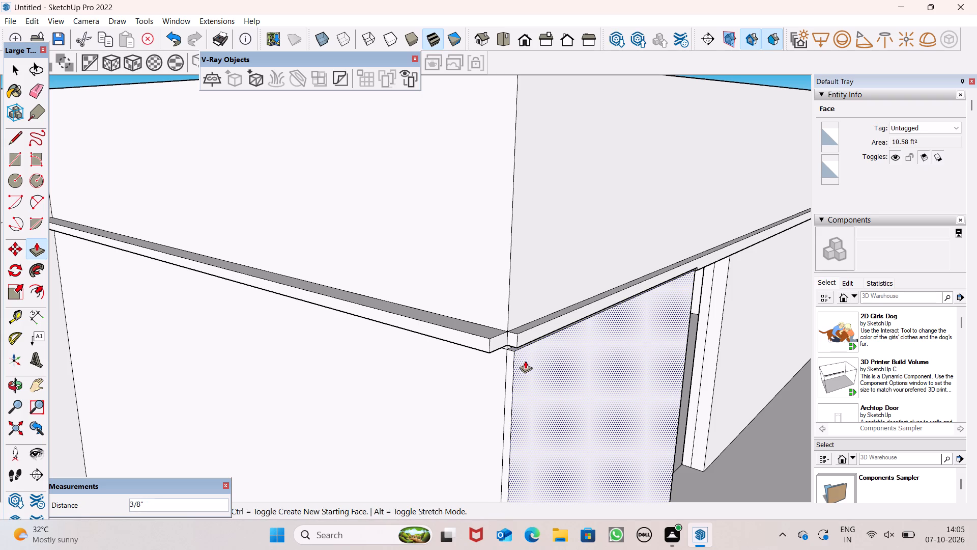
key(ctrl+z)
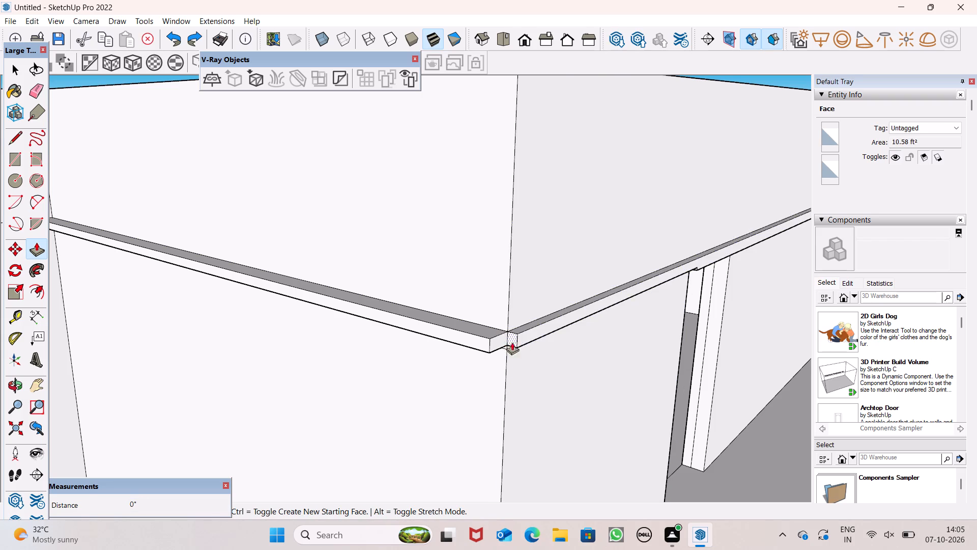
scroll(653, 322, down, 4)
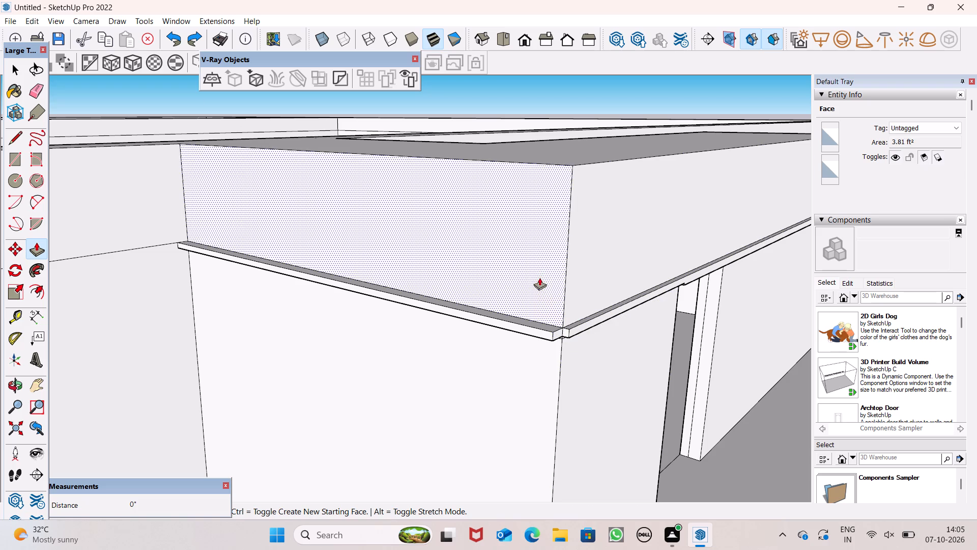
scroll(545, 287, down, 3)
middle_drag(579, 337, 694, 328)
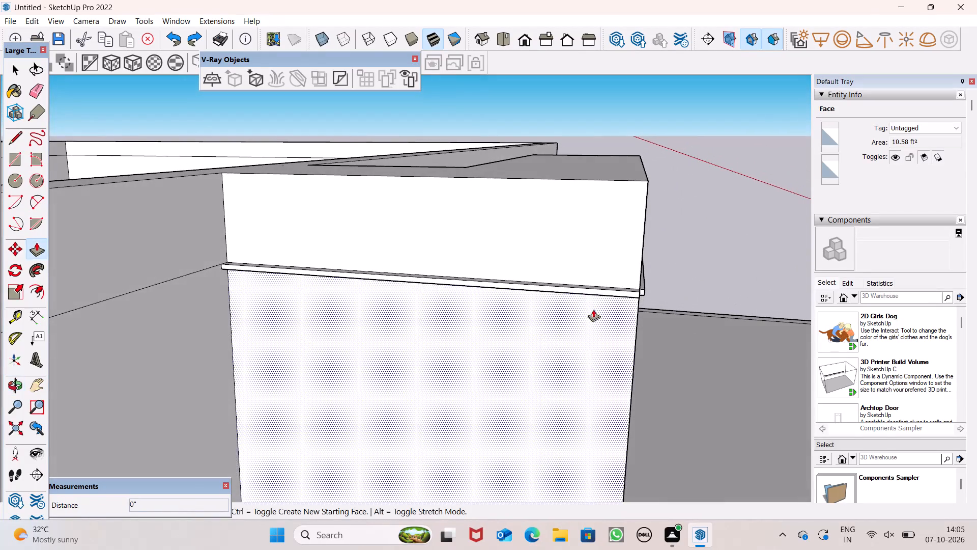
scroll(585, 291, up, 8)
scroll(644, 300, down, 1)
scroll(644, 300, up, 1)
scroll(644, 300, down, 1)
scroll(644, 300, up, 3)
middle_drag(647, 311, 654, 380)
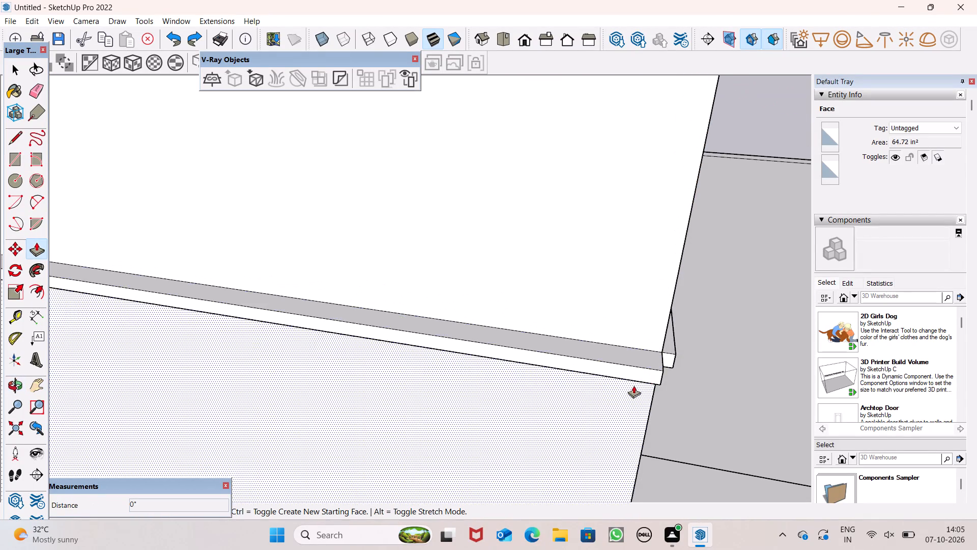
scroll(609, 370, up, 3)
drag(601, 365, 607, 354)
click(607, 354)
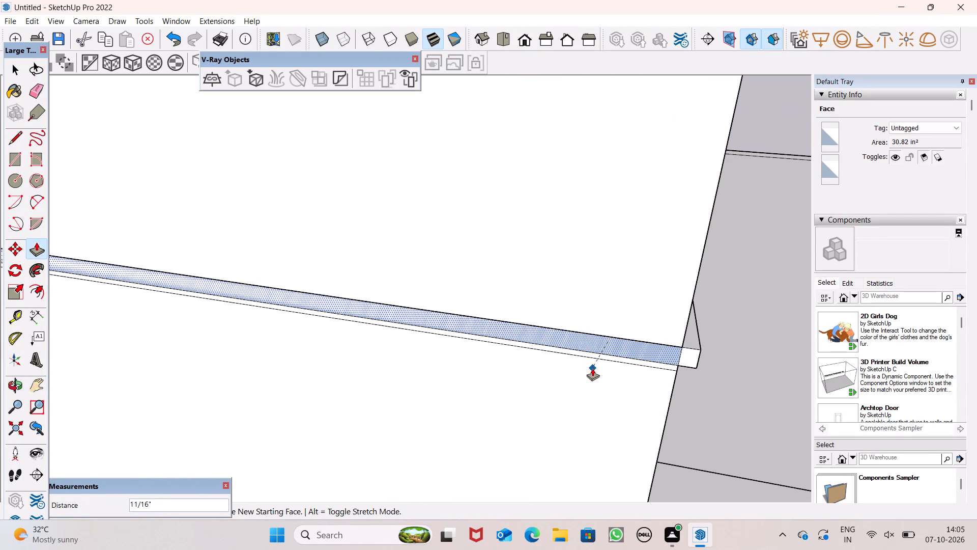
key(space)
Push the outer face of the side strip back in 3/8" to reduce its projection from the beam.
scroll(565, 319, down, 8)
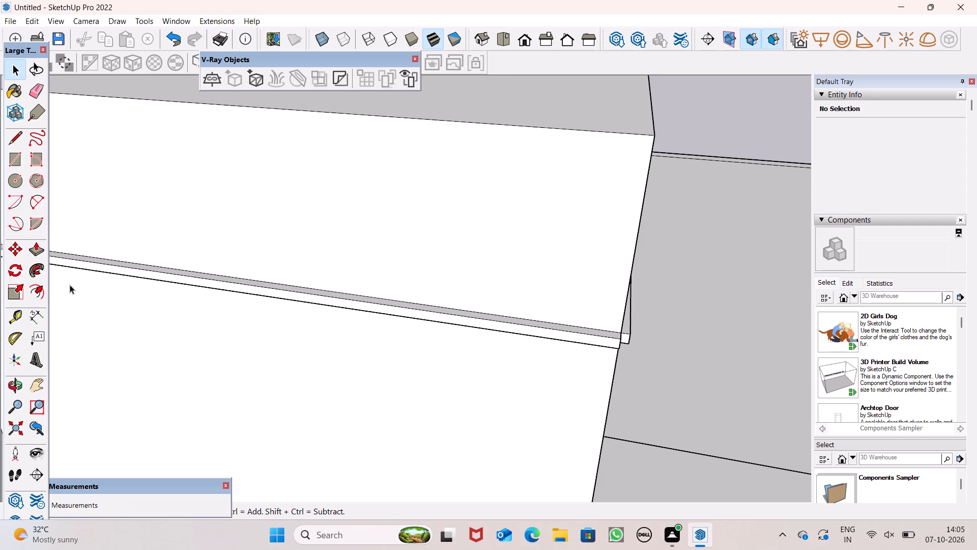
click(31, 248)
scroll(191, 271, up, 5)
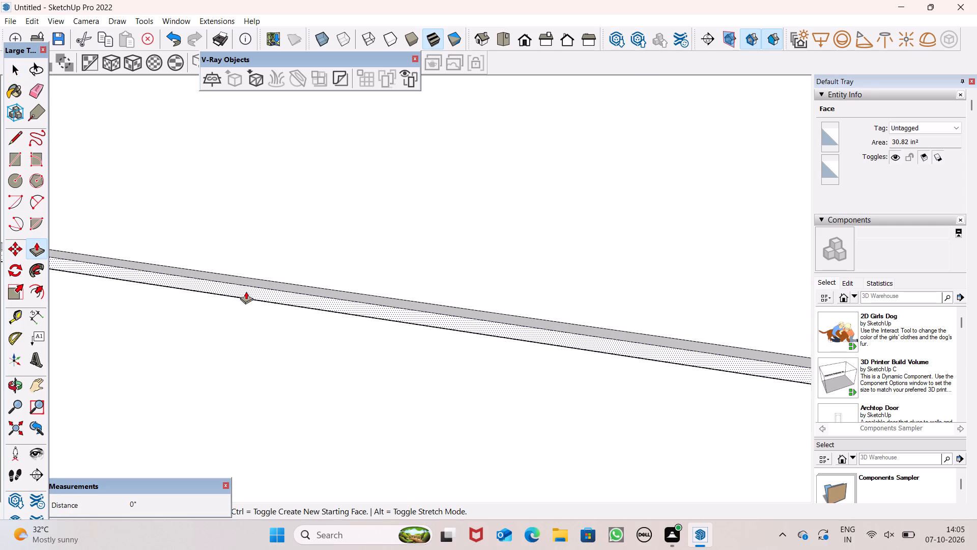
drag(246, 291, 251, 289)
Extend the side strip's small end face at the pillar corner to the front strip's outer face, closing the corner notch.
scroll(390, 238, down, 13)
middle_drag(609, 272, 481, 272)
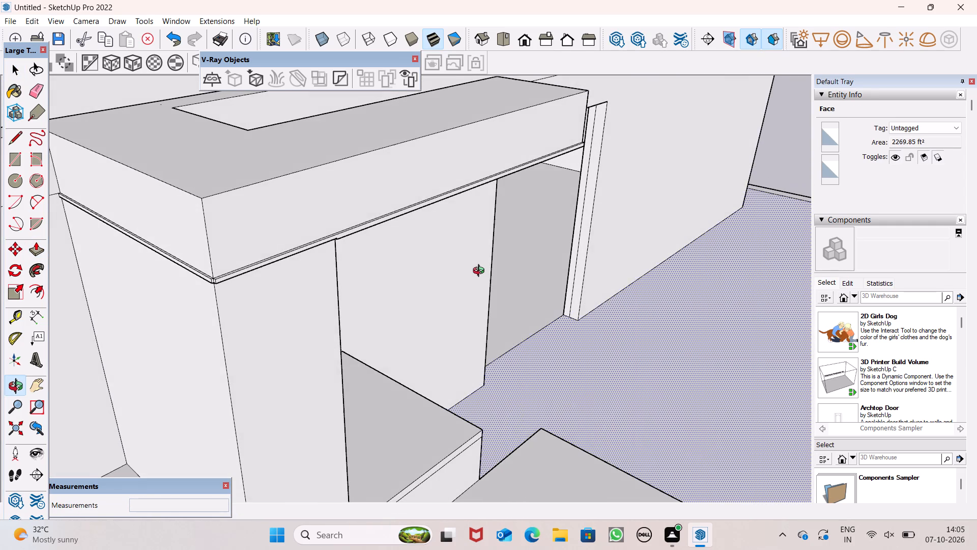
middle_drag(481, 272, 478, 272)
scroll(247, 268, up, 6)
scroll(183, 291, up, 8)
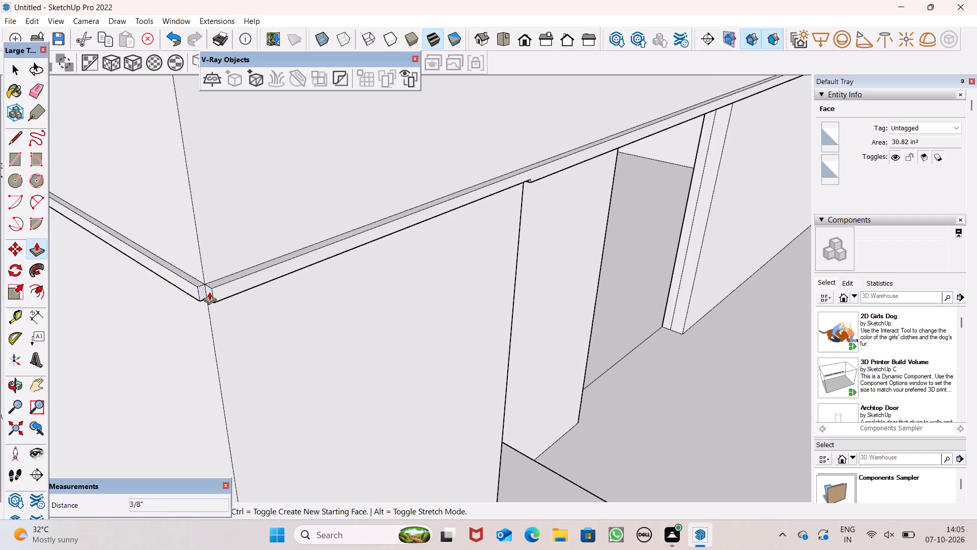
scroll(209, 292, up, 13)
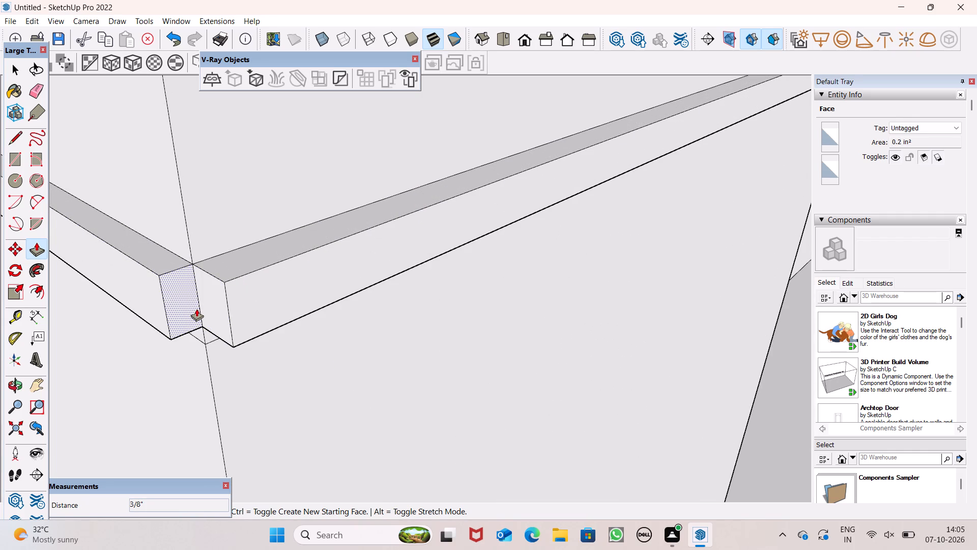
drag(194, 308, 231, 337)
click(235, 335)
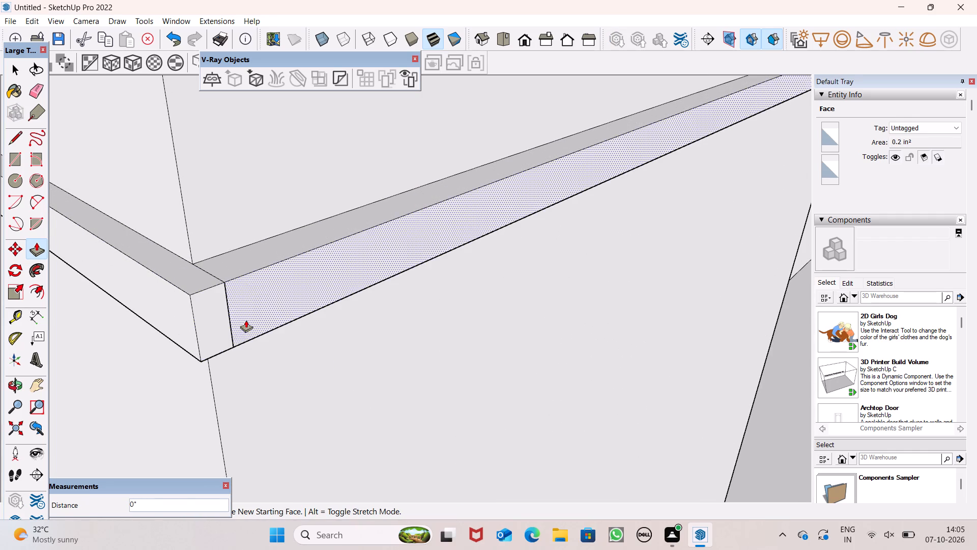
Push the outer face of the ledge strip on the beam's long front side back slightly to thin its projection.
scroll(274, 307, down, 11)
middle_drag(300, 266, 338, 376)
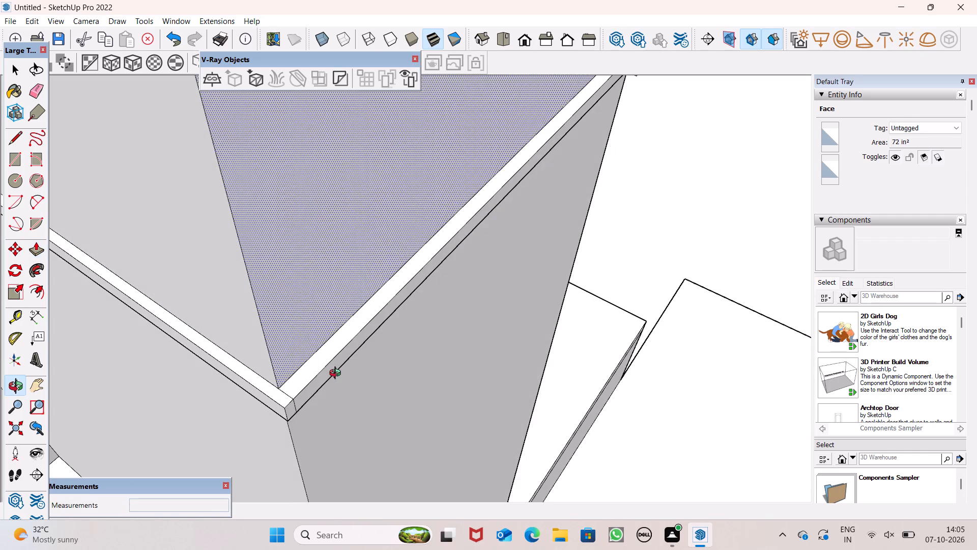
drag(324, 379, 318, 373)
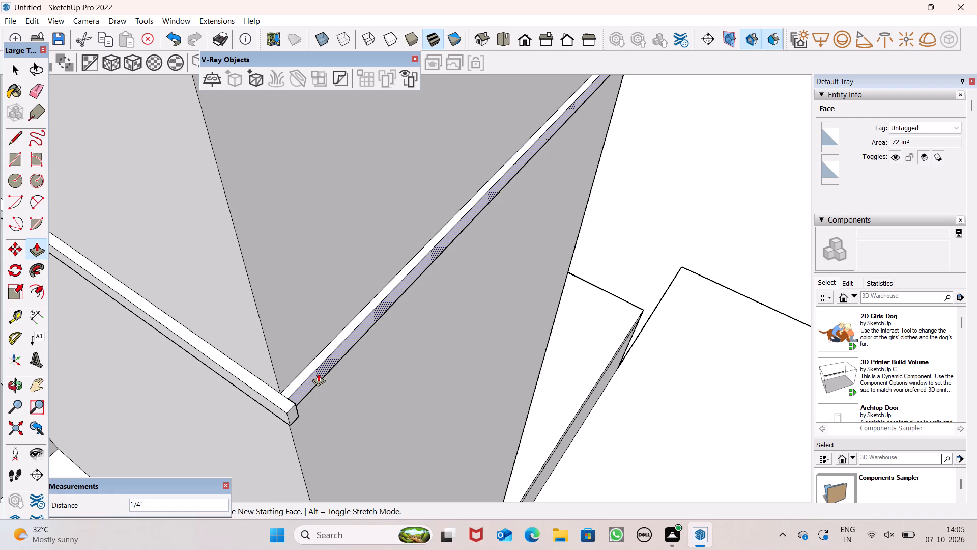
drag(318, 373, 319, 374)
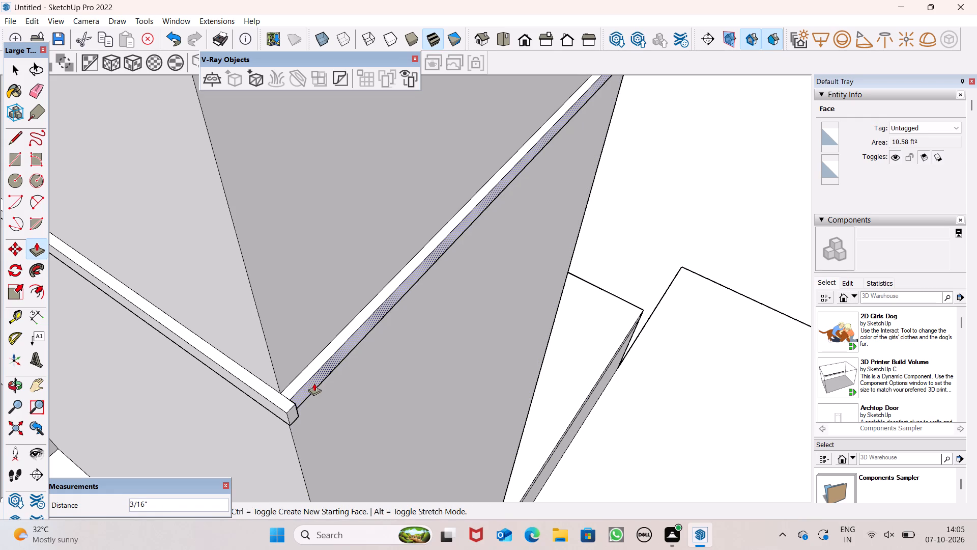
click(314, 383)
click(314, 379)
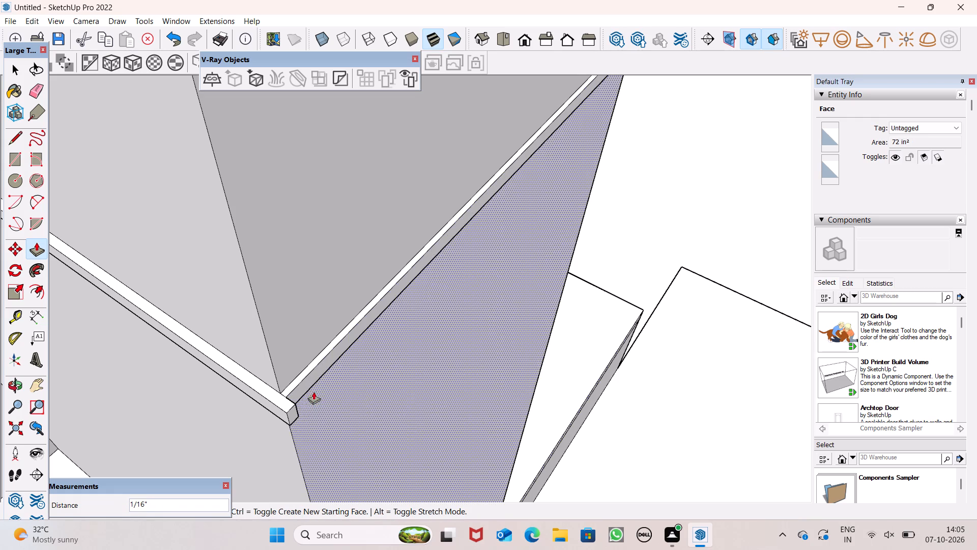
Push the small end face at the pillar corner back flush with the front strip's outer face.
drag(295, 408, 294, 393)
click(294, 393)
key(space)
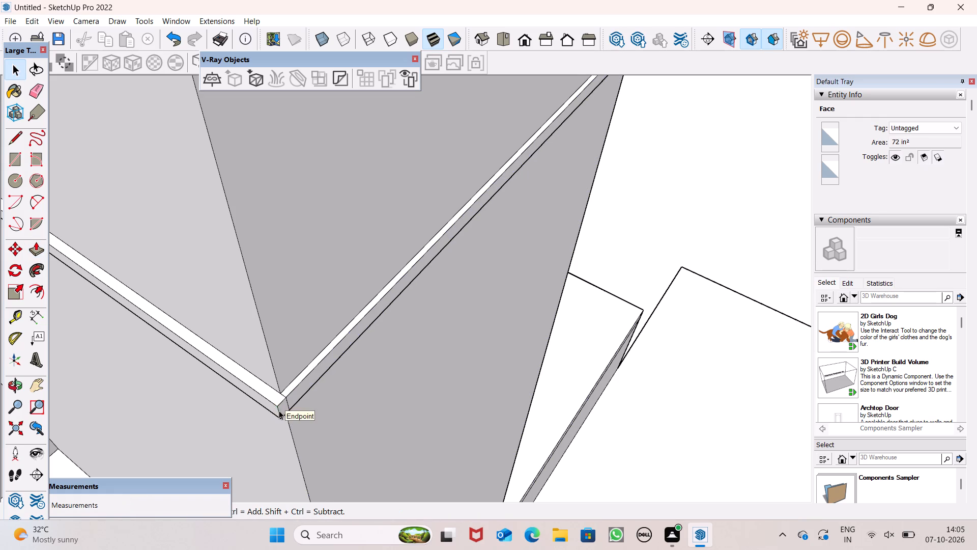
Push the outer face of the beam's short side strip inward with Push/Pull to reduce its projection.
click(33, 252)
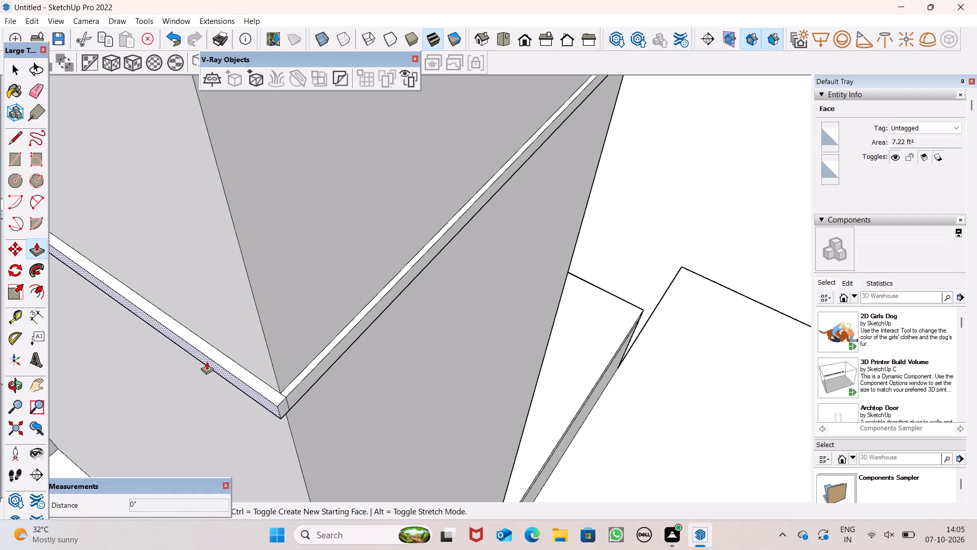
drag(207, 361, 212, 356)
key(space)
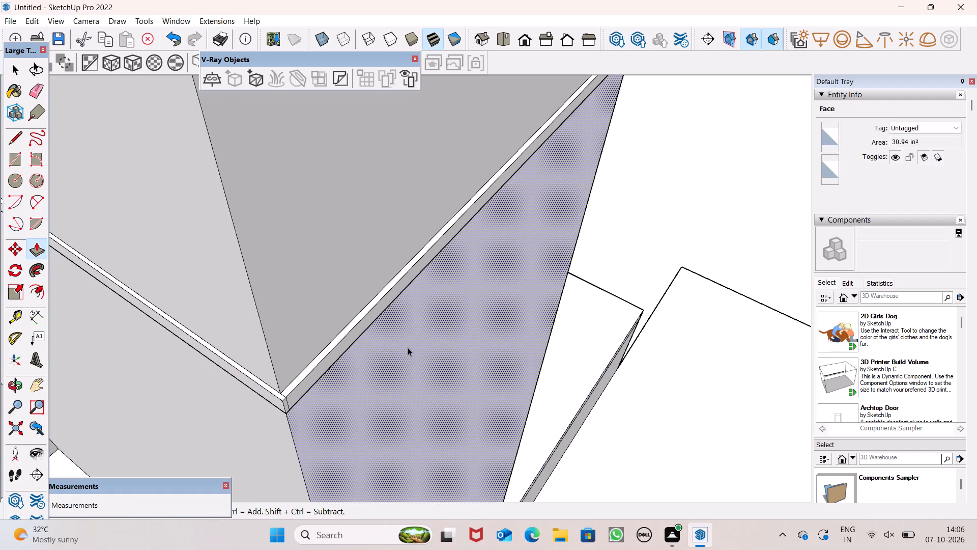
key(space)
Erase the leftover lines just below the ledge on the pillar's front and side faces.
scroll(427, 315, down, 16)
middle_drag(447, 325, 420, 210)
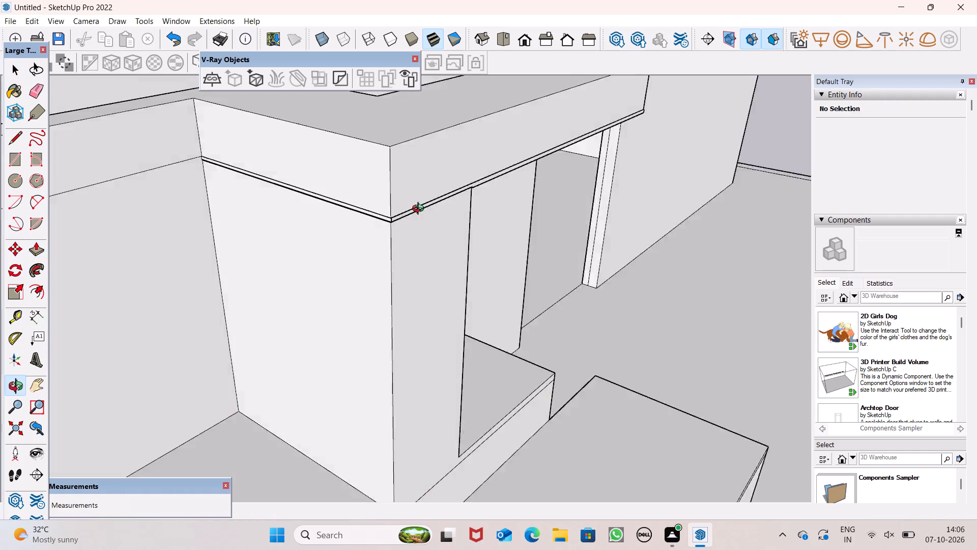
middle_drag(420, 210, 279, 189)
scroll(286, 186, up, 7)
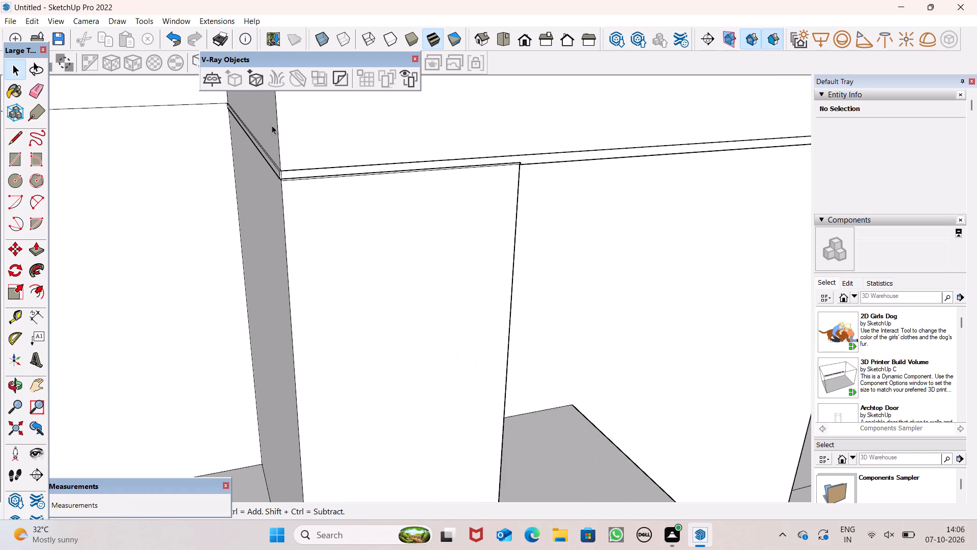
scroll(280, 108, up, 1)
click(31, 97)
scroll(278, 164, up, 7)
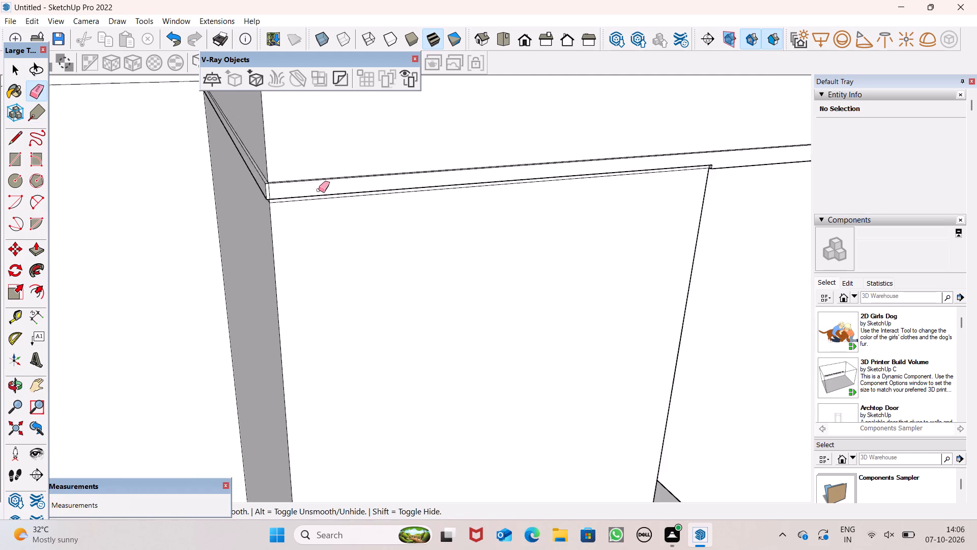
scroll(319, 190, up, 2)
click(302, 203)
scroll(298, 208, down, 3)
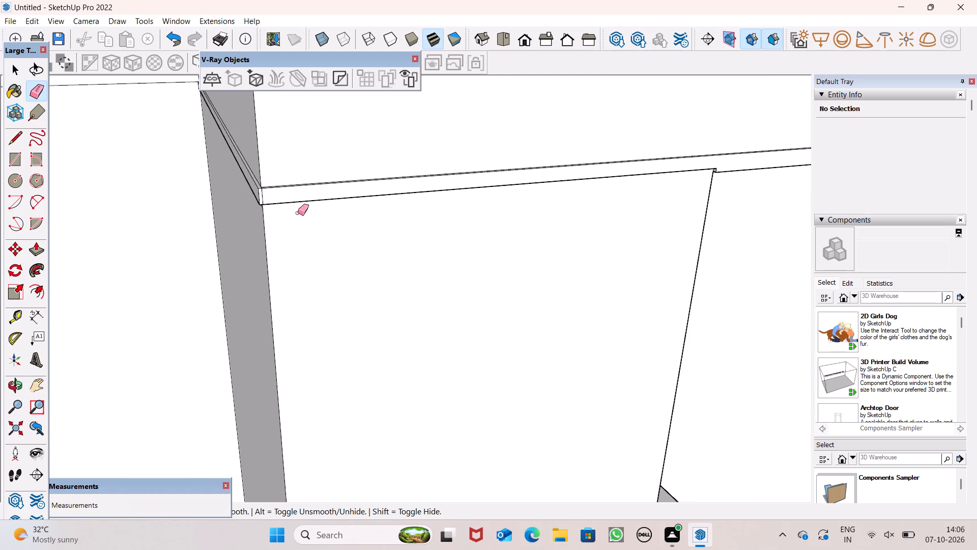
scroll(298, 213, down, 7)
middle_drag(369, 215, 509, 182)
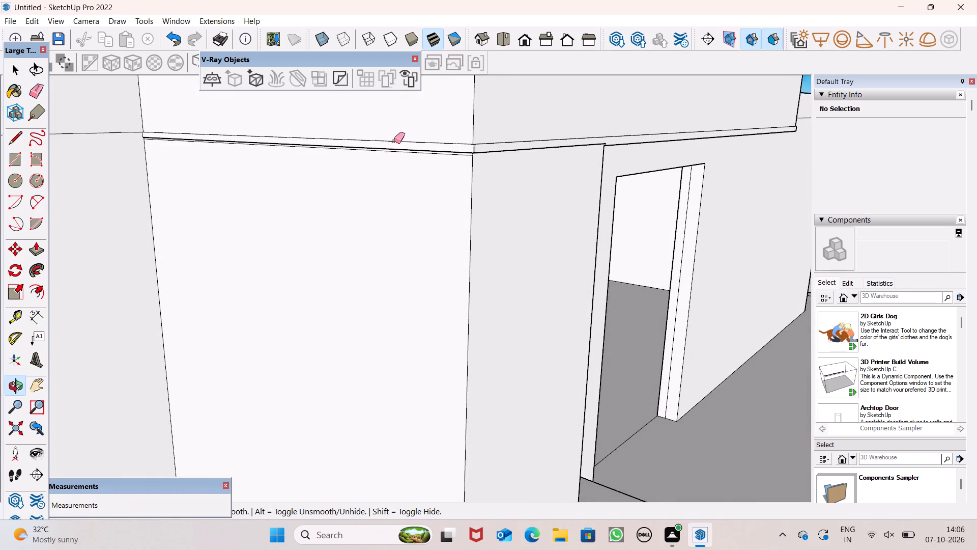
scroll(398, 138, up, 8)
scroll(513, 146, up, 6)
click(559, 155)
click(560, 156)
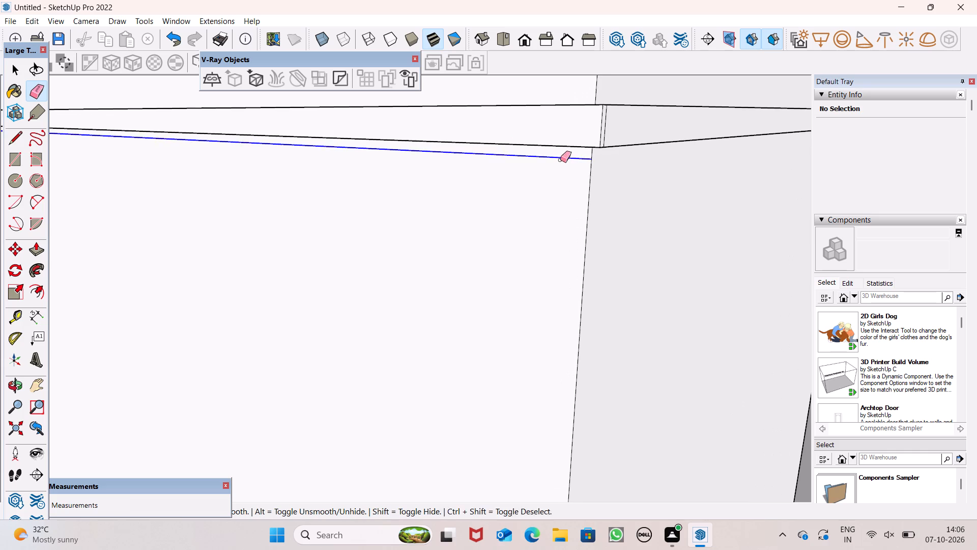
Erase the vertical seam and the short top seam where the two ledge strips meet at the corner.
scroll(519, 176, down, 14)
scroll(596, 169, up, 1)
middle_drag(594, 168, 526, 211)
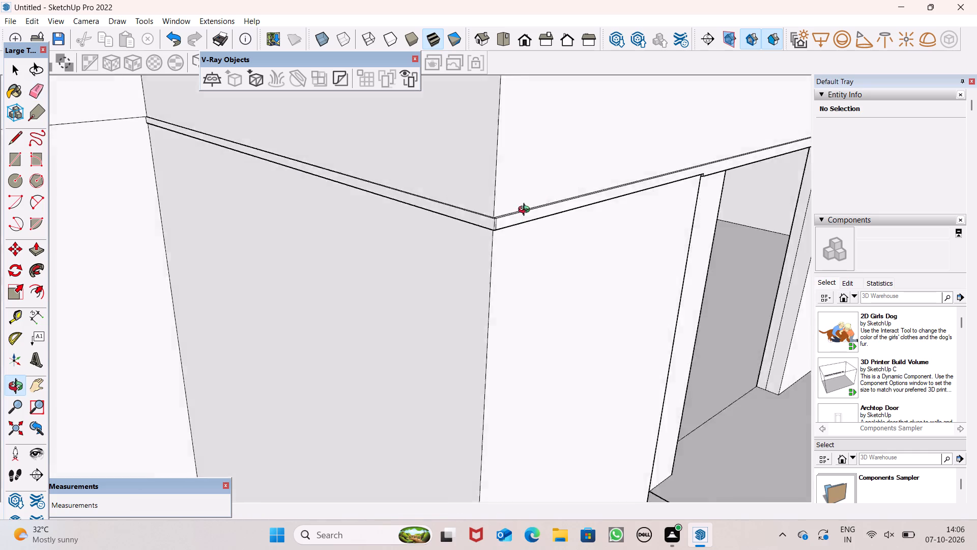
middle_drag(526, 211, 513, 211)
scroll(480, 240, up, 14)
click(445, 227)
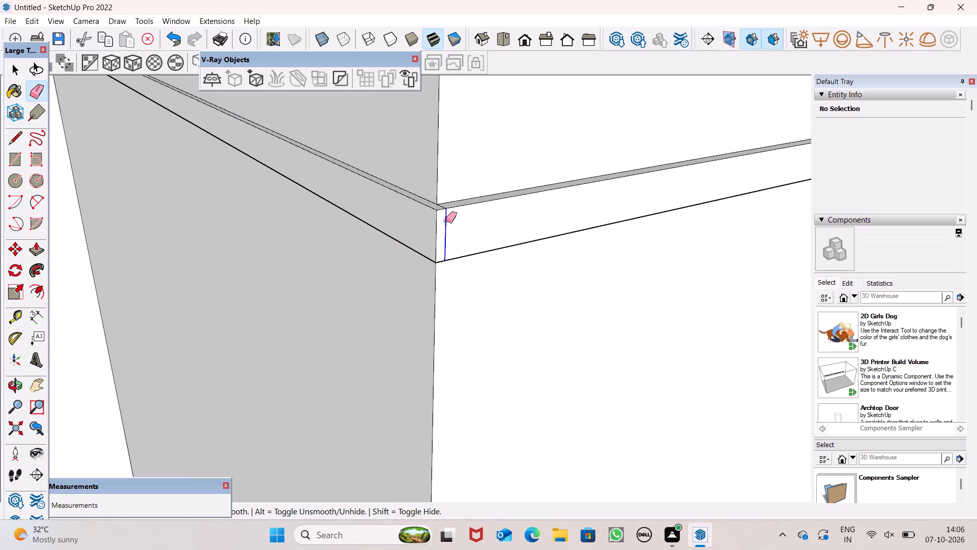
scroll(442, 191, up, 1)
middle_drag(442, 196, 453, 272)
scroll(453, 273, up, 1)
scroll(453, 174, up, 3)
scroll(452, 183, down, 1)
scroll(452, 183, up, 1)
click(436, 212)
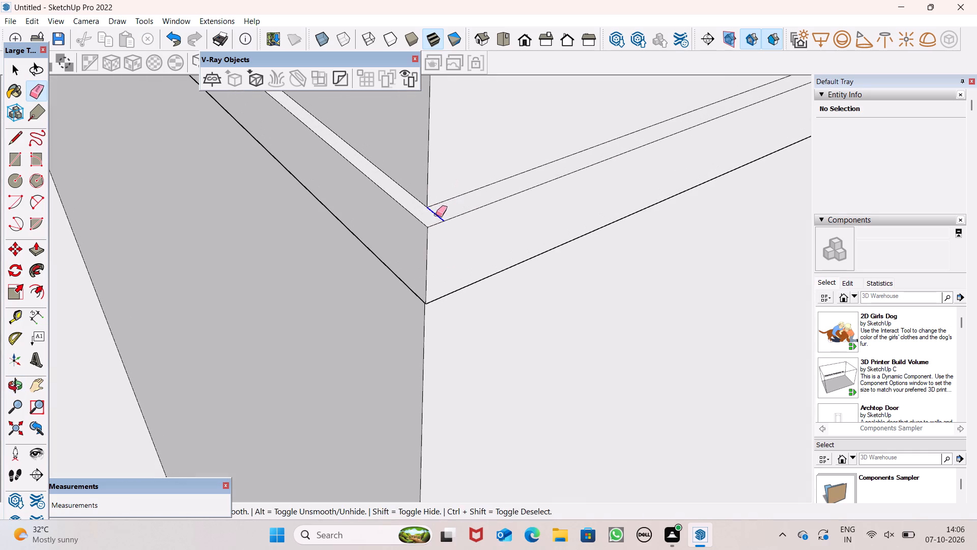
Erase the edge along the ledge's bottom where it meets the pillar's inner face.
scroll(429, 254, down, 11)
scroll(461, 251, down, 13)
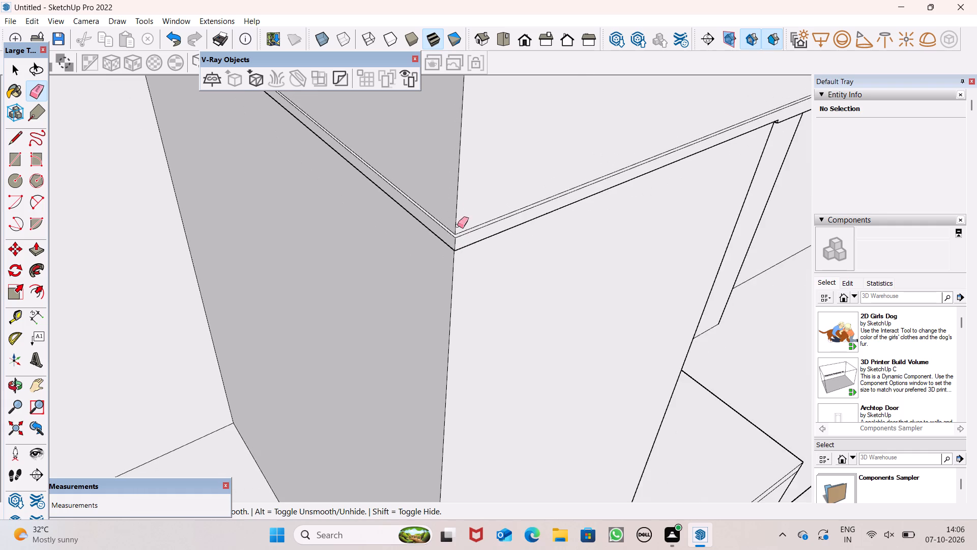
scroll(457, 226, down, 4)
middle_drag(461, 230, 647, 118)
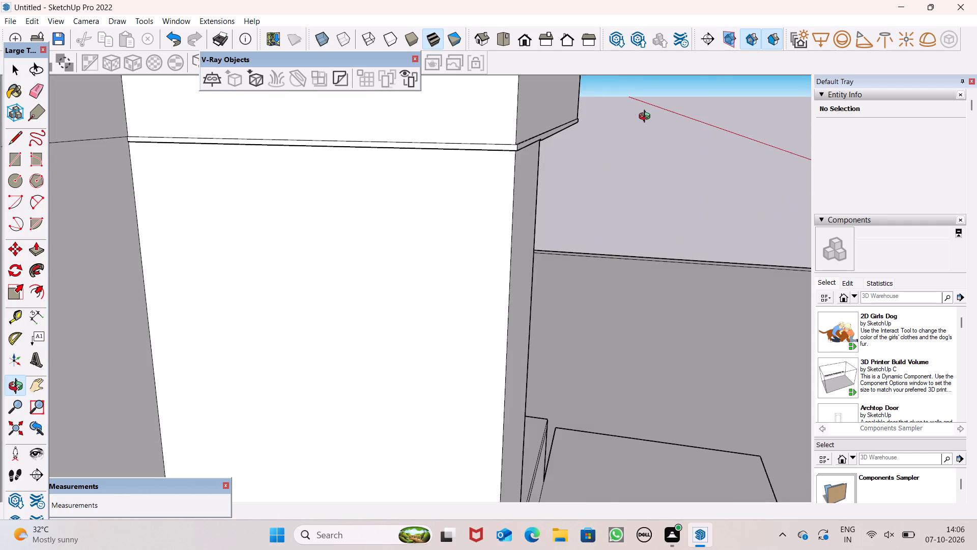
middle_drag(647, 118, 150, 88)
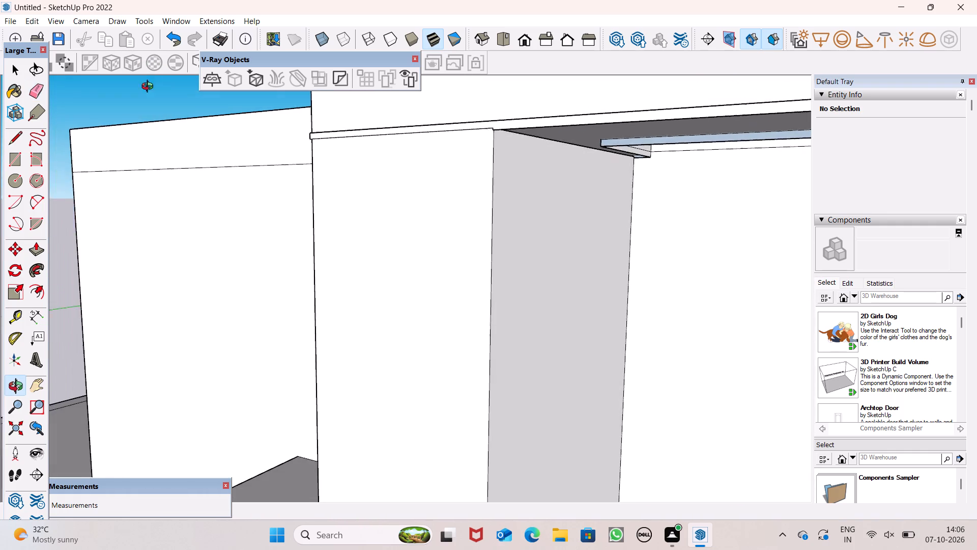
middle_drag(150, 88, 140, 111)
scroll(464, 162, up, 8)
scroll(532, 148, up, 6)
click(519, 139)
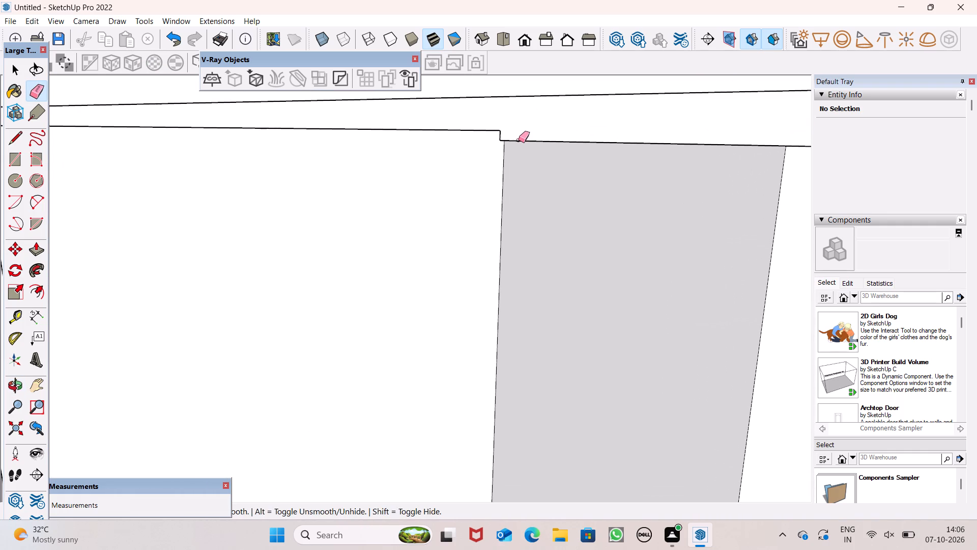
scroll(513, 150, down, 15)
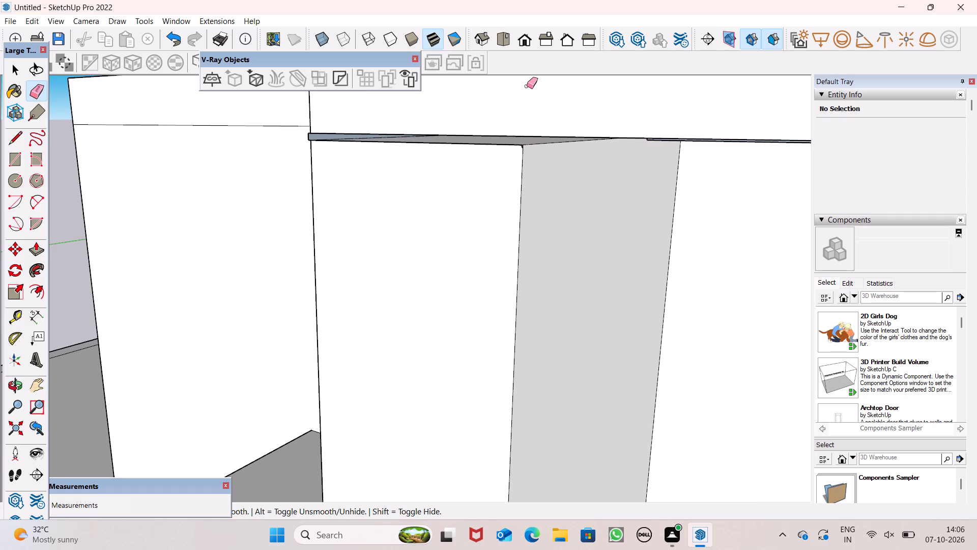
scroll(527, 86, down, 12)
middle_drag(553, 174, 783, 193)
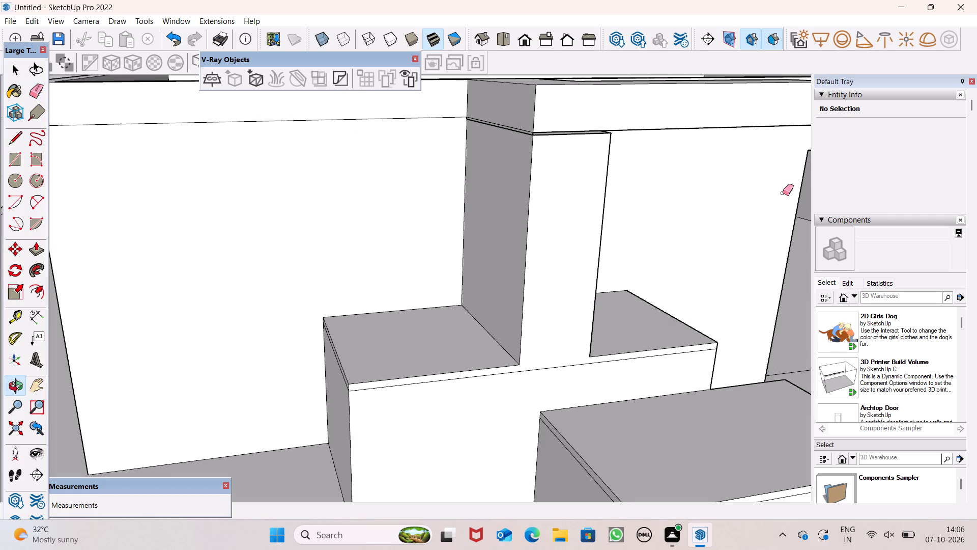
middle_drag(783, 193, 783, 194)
Undo the erasures and all ledge edits, back to the plain L-shaped beam separated from the pillar's top.
key(ctrl+z)
key(ctrl+z)
key(ctrl+z)
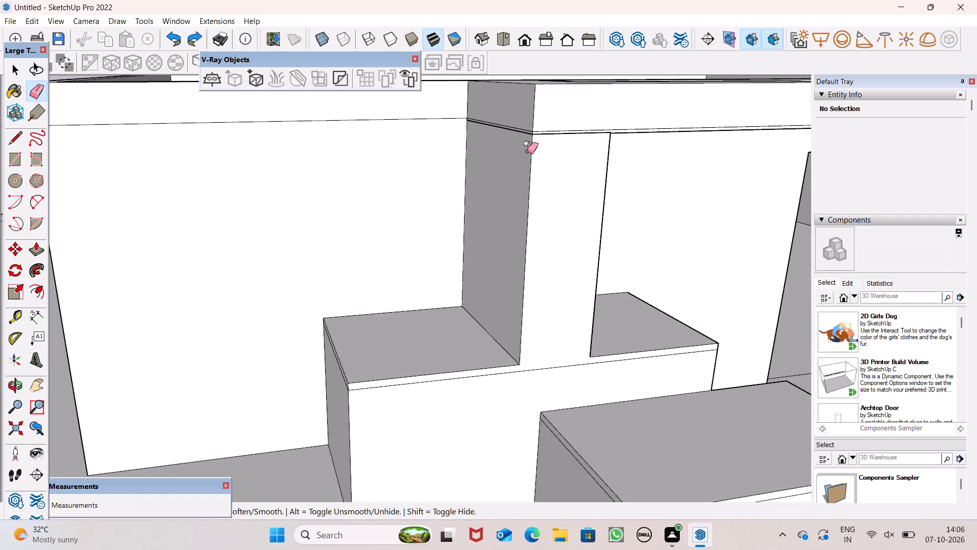
key(ctrl+z)
key(ctrl+z)
key(ctrl+z)
key(ctrl+z)
key(ctrl+z)
key(ctrl+z)
key(ctrl+z)
key(ctrl+z)
key(ctrl+z)
key(ctrl+z)
key(ctrl+z)
key(ctrl+z)
key(ctrl+z)
key(ctrl+z)
key(ctrl+z)
key(ctrl+z)
key(ctrl+z)
key(ctrl+z)
key(ctrl+z)
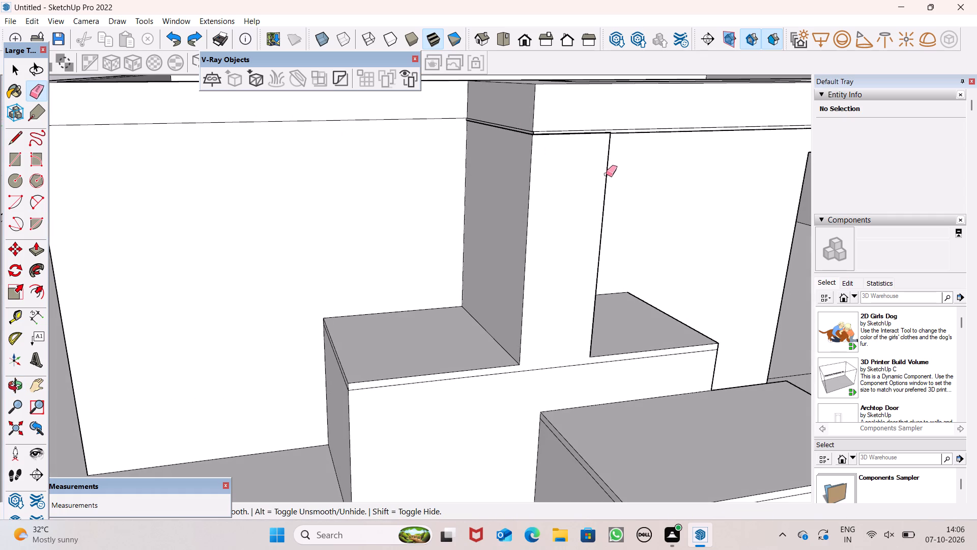
key(space)
Pull the pillar's broad side face outward over the base block with Push/Pull, stopping slightly short of the block's end.
scroll(559, 141, down, 3)
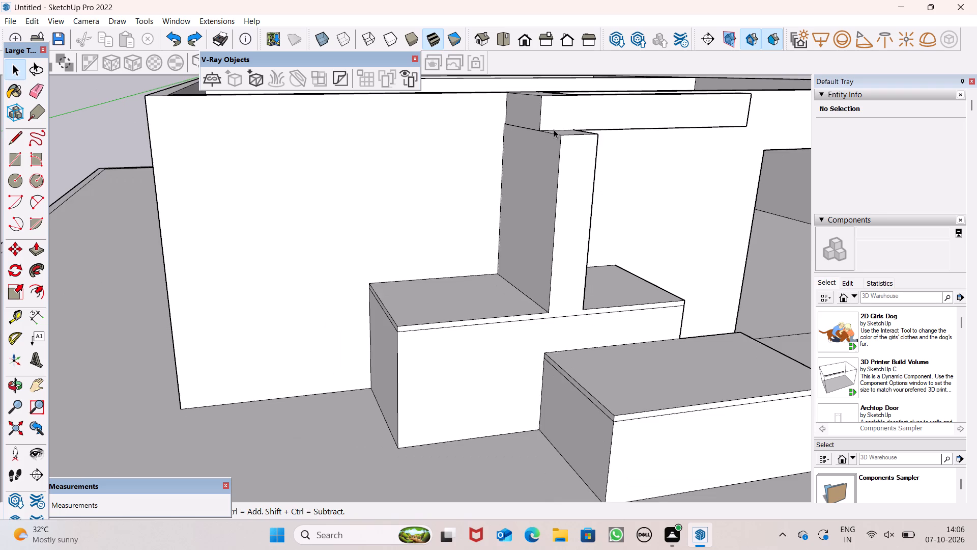
scroll(545, 119, down, 3)
middle_drag(620, 136, 606, 164)
scroll(578, 156, down, 11)
scroll(573, 121, up, 7)
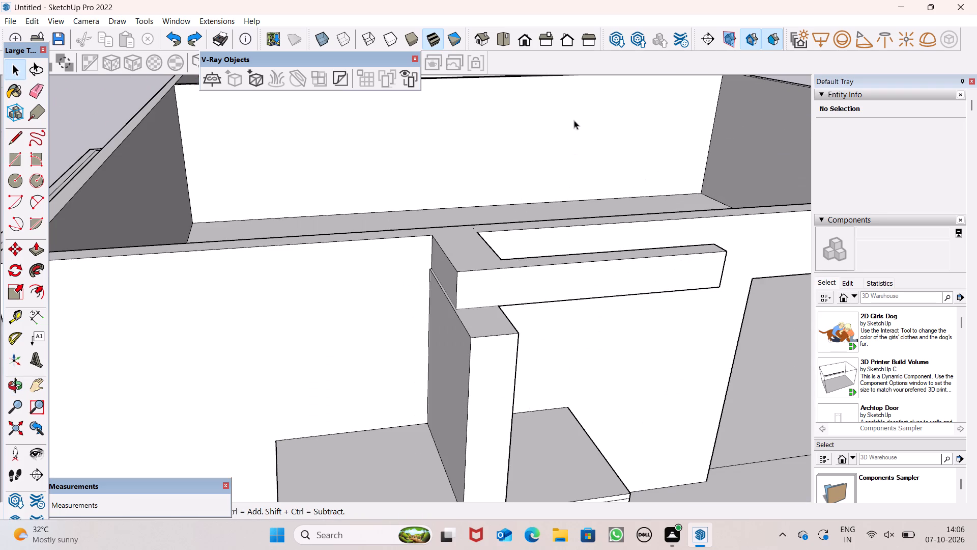
middle_drag(556, 263, 616, 235)
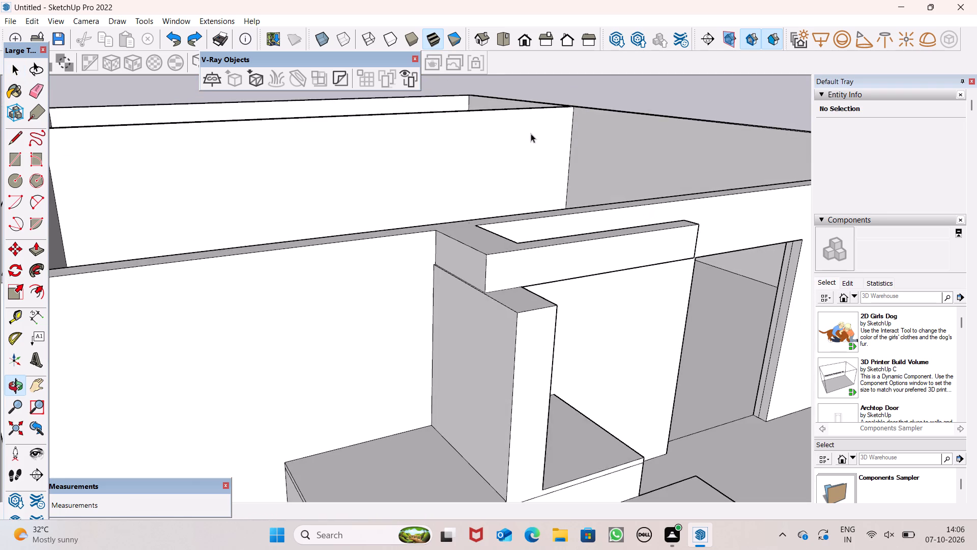
scroll(535, 136, down, 4)
scroll(550, 234, up, 4)
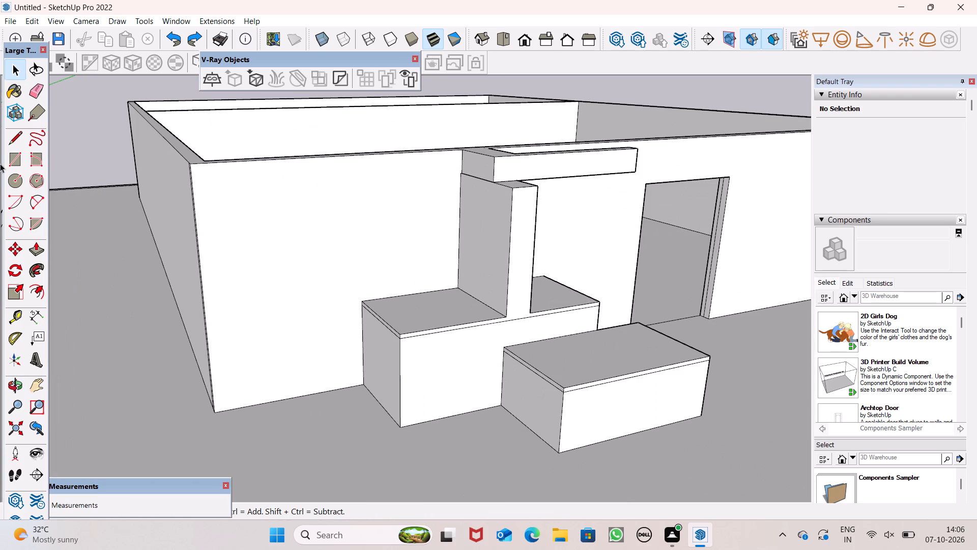
click(43, 248)
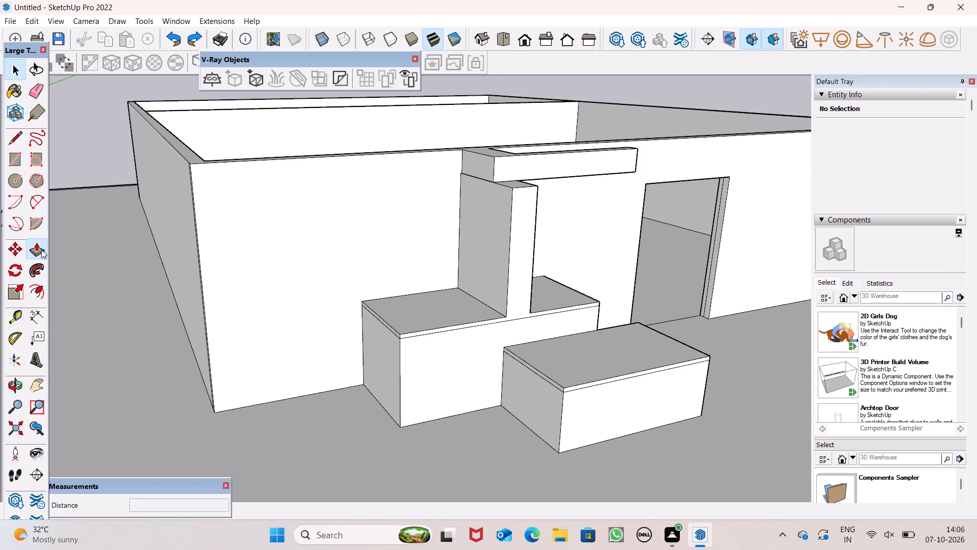
middle_drag(537, 259, 680, 289)
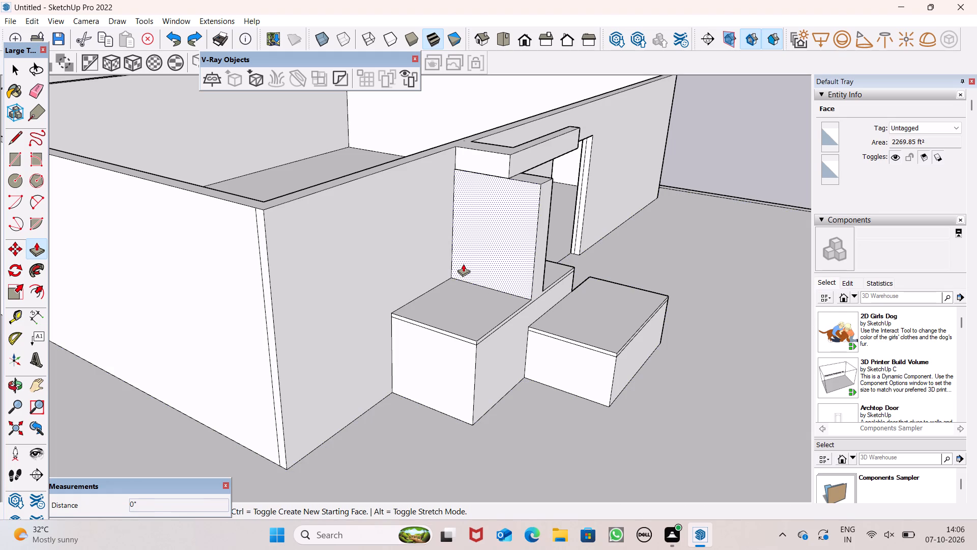
middle_drag(526, 299, 502, 346)
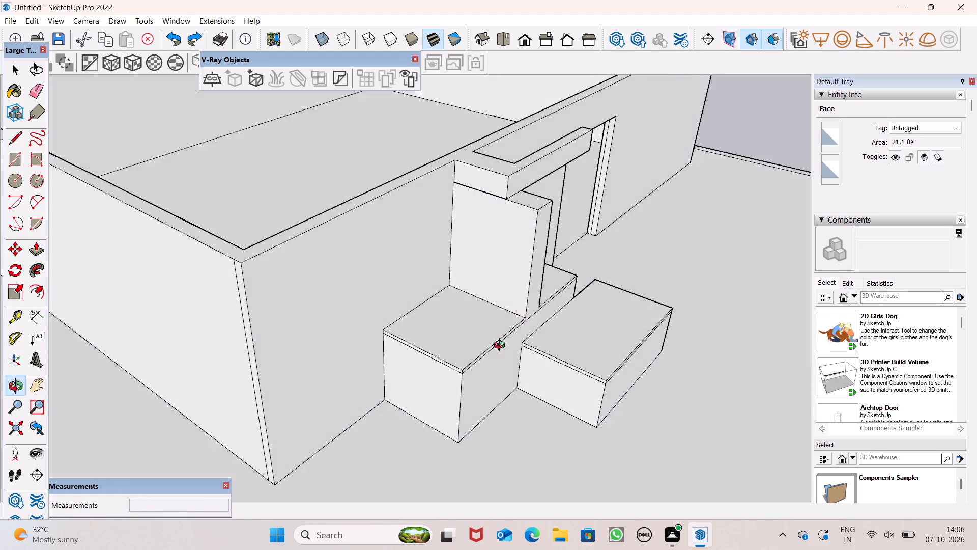
middle_drag(502, 346, 567, 371)
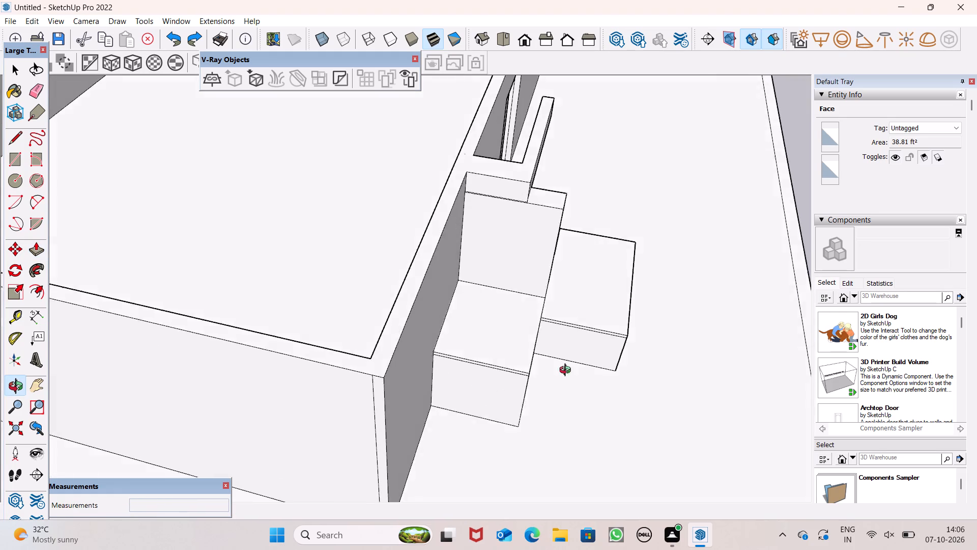
middle_drag(567, 371, 503, 325)
drag(489, 269, 467, 305)
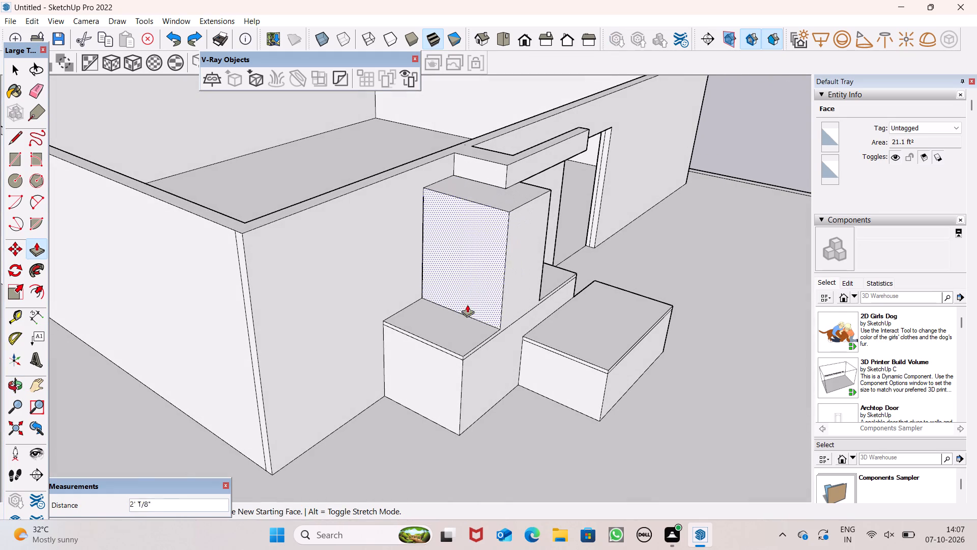
drag(467, 305, 445, 340)
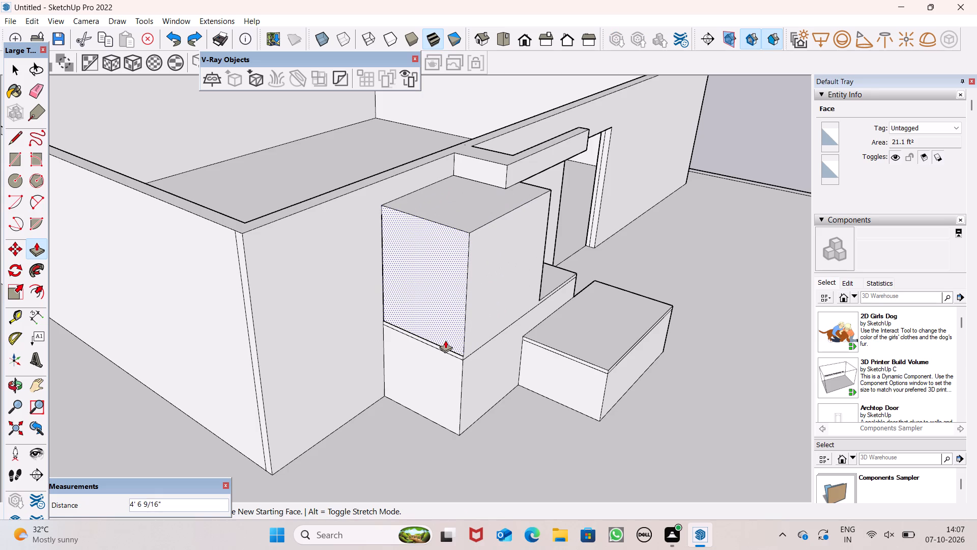
drag(445, 340, 449, 336)
drag(449, 336, 453, 334)
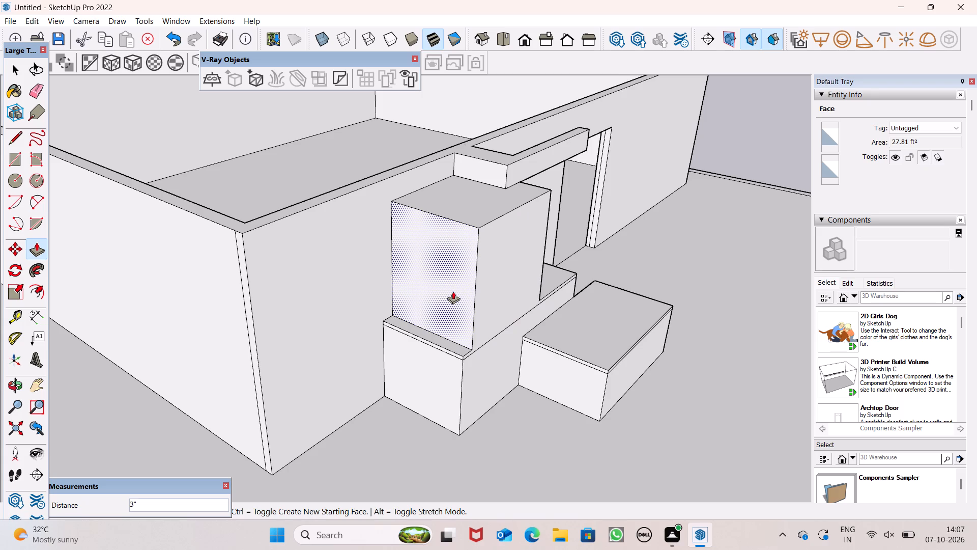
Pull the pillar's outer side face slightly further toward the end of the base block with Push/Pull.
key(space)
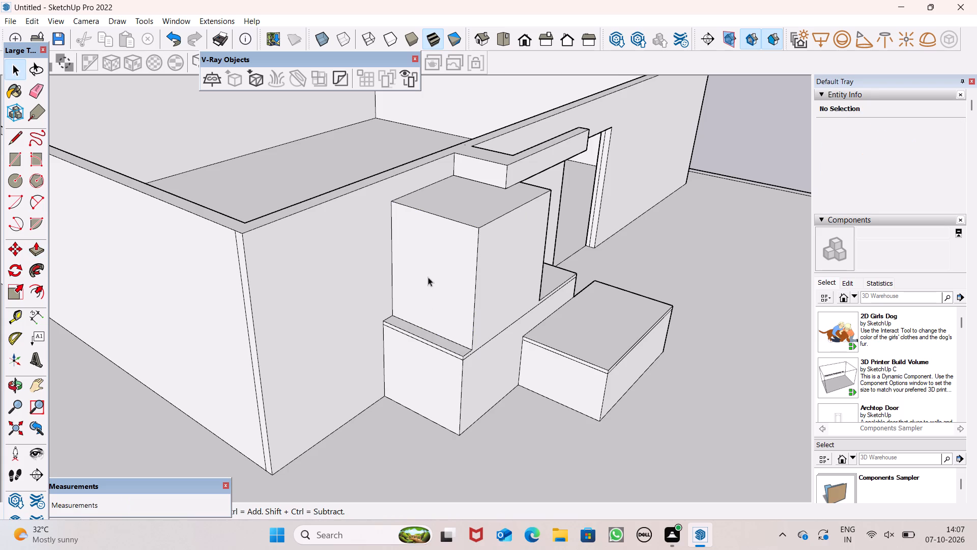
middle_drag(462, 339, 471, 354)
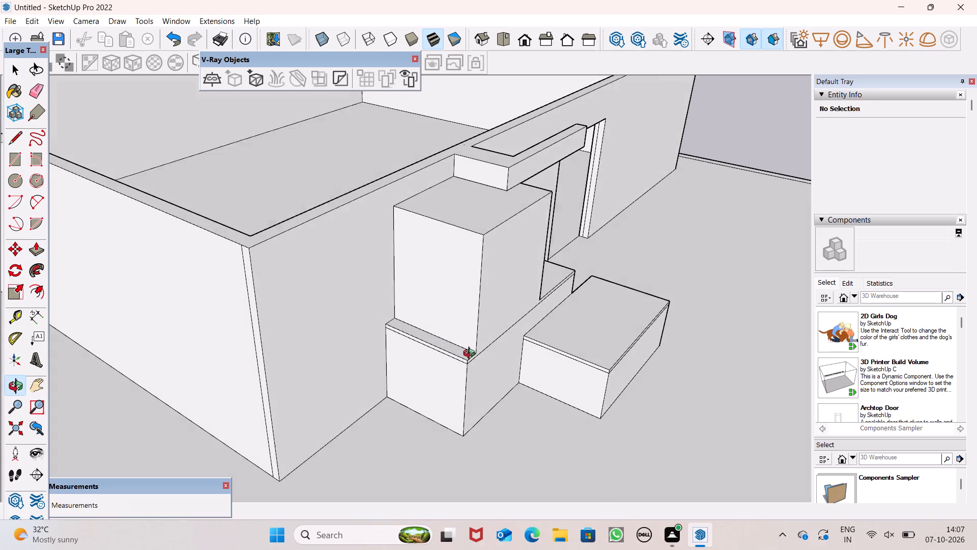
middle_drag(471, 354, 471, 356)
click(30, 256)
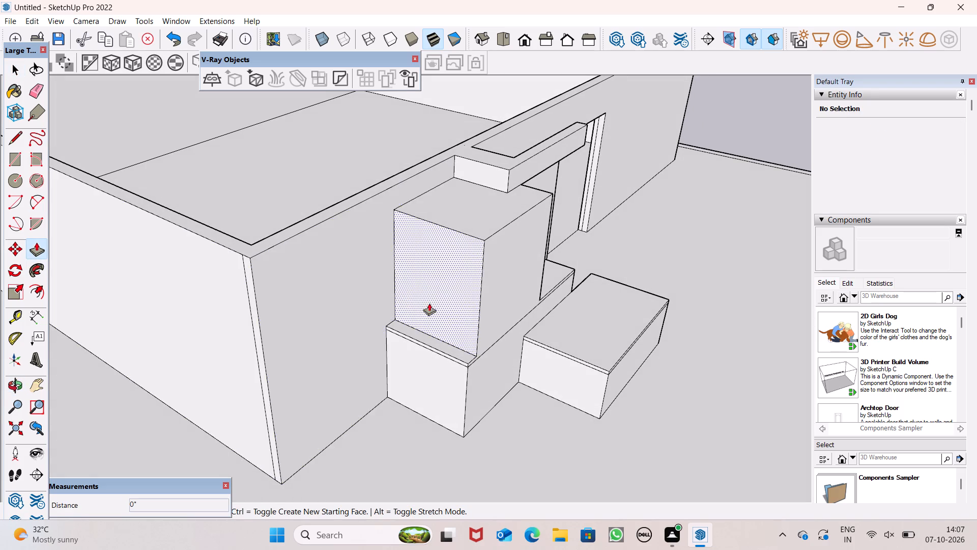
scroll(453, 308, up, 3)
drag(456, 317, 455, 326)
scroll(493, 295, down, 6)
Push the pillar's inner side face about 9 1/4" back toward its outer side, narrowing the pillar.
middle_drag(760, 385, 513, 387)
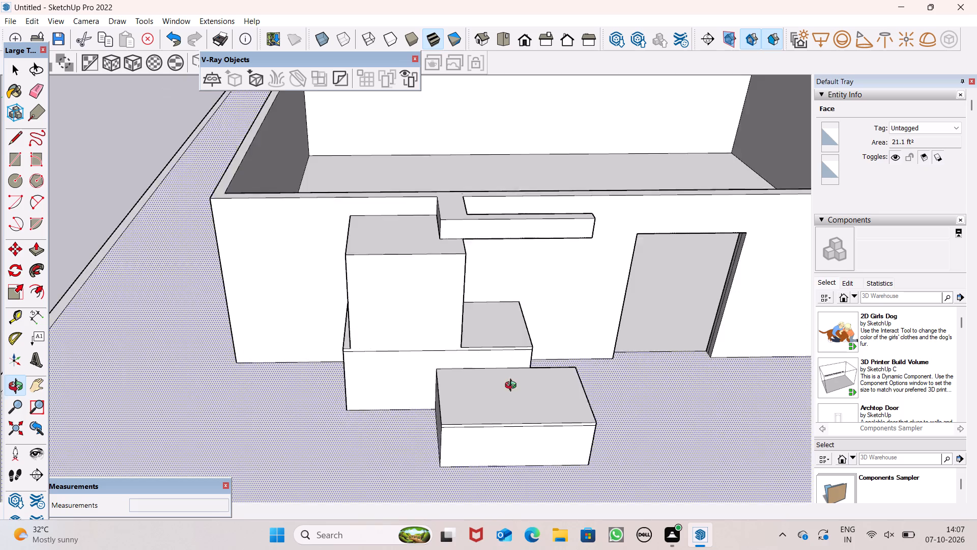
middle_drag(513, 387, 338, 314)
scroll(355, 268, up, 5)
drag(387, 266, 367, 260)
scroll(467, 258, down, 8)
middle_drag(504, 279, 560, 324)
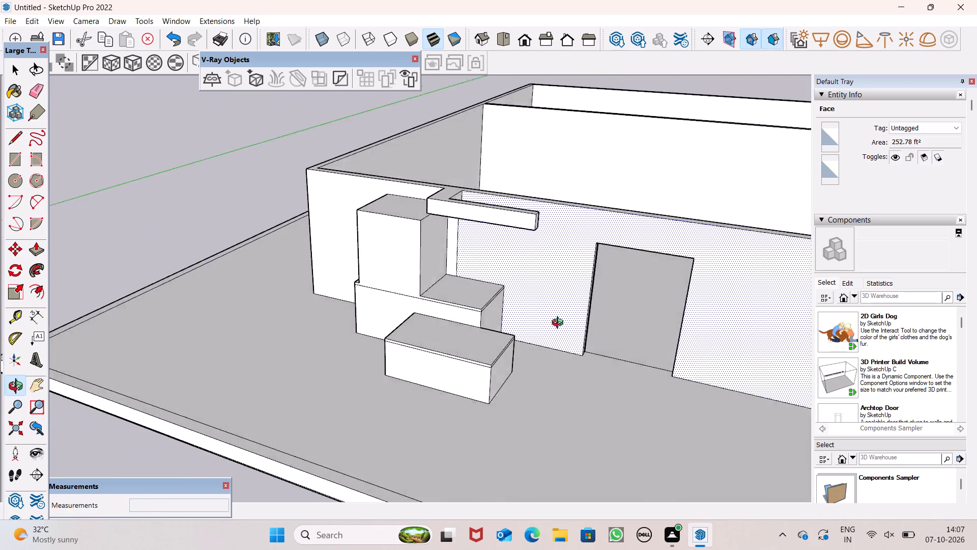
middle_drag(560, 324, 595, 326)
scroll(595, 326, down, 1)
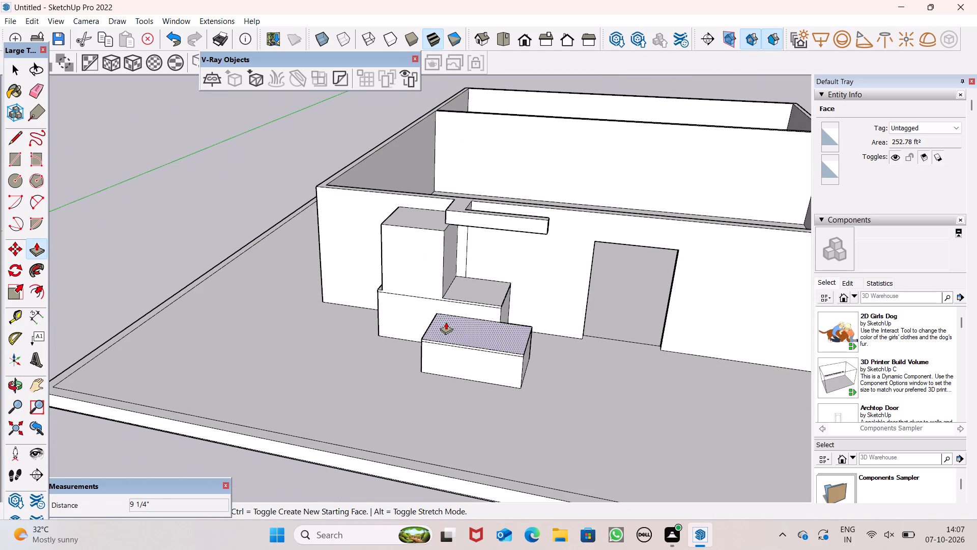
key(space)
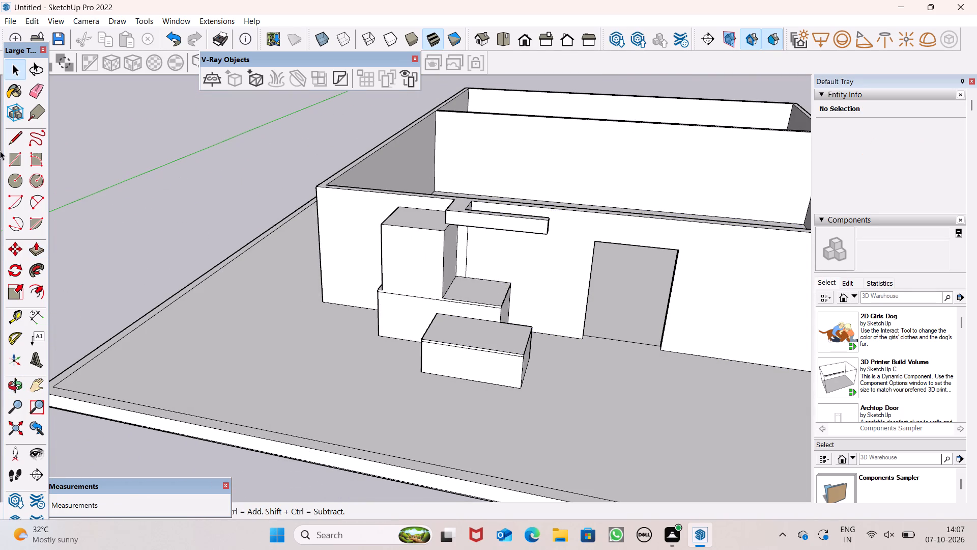
Delete the top face of the low block in front of the base, together with its bounding edges.
click(38, 249)
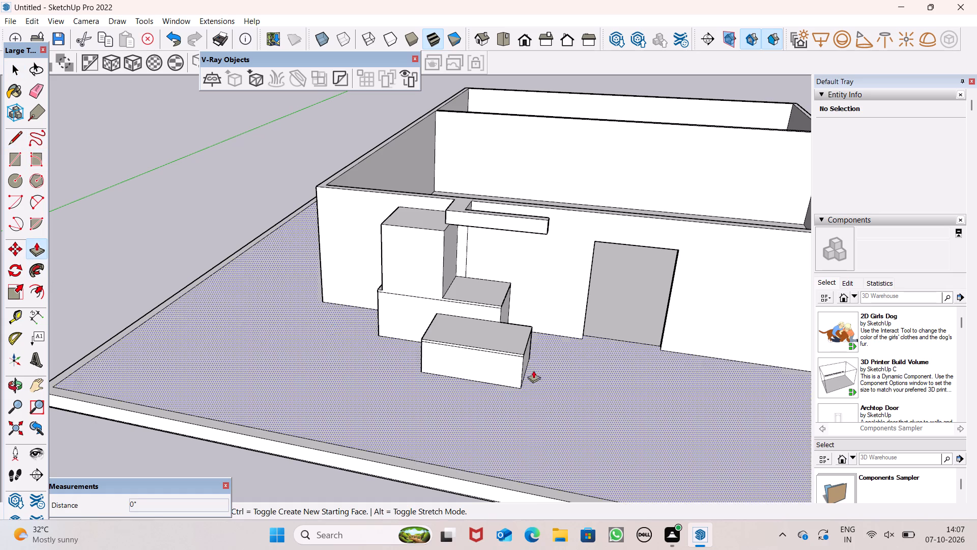
key(space)
double_click(497, 346)
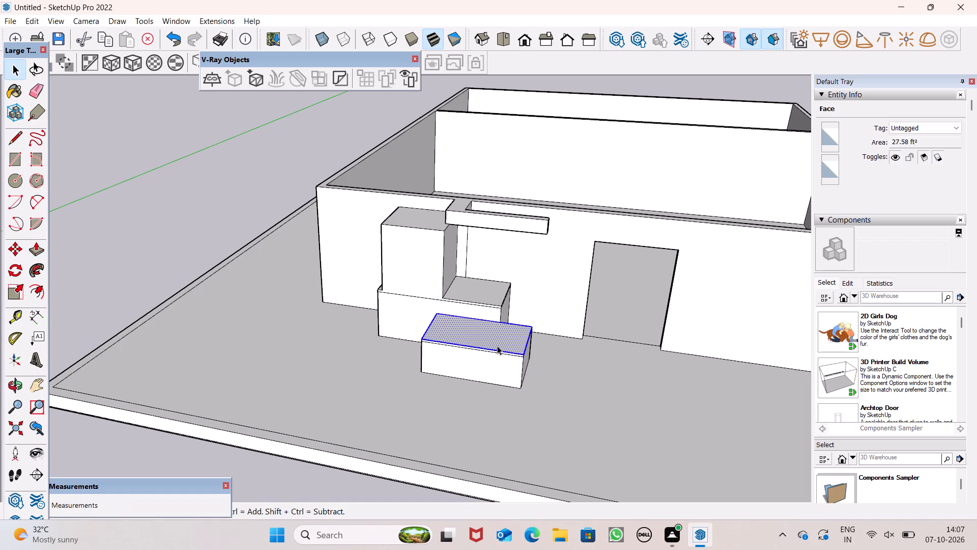
key(Delete)
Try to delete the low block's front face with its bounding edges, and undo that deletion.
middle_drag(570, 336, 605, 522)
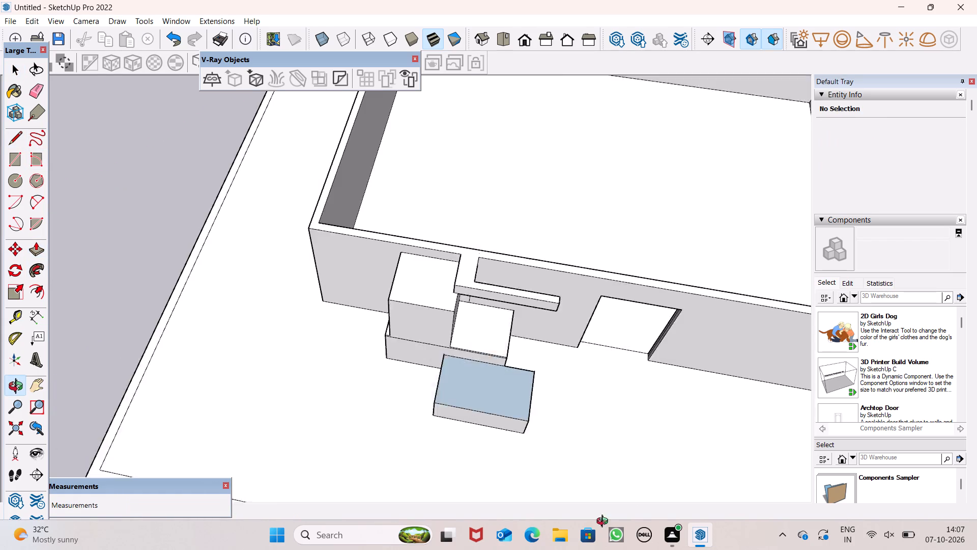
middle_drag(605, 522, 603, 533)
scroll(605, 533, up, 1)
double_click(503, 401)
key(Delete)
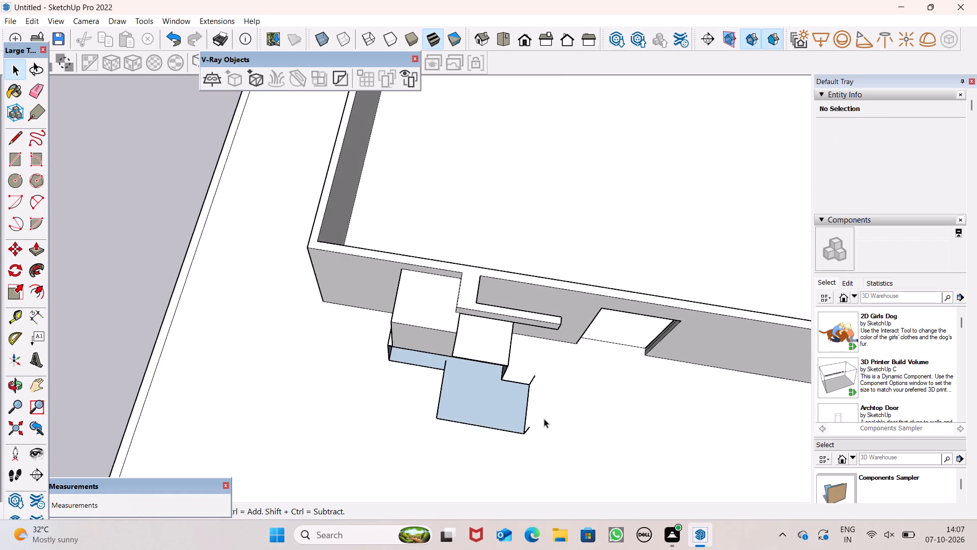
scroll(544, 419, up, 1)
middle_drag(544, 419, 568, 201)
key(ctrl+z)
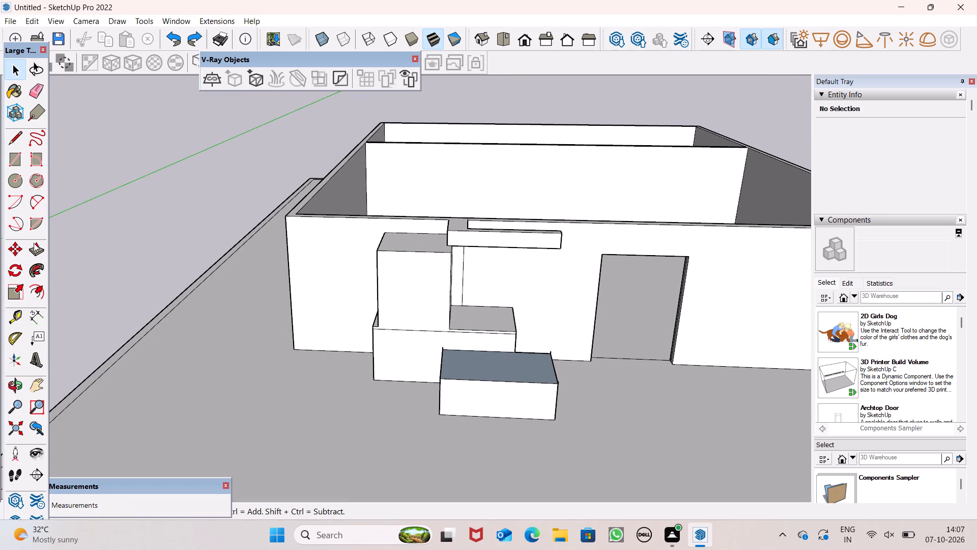
Erase the low block's front face edges and its side panel nearest the pillar with the Eraser.
click(38, 88)
drag(477, 393, 453, 376)
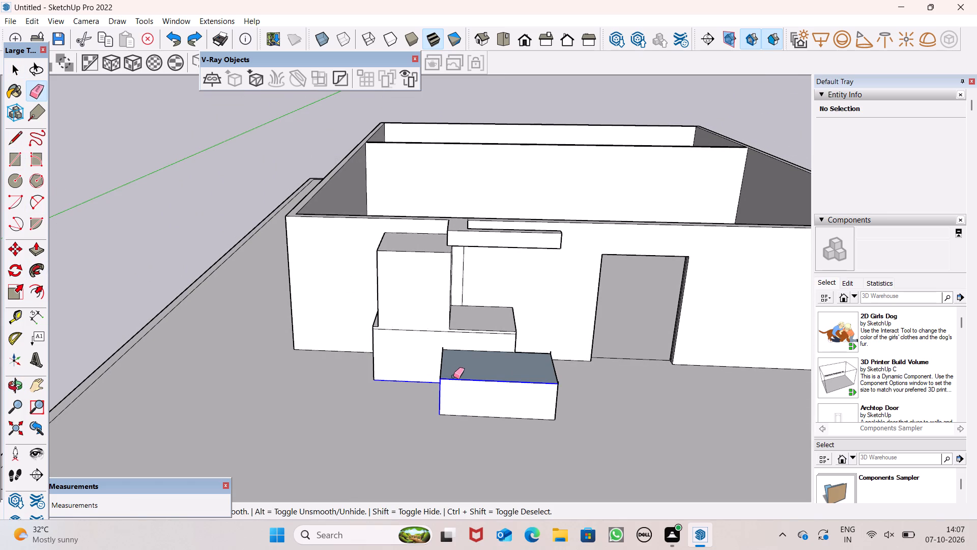
drag(453, 376, 453, 390)
key(ctrl+z)
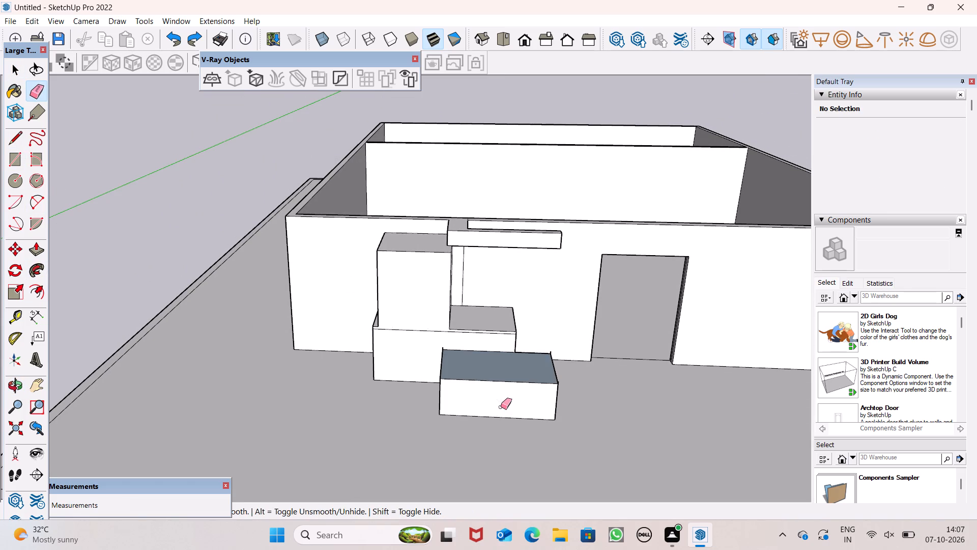
drag(486, 375, 484, 417)
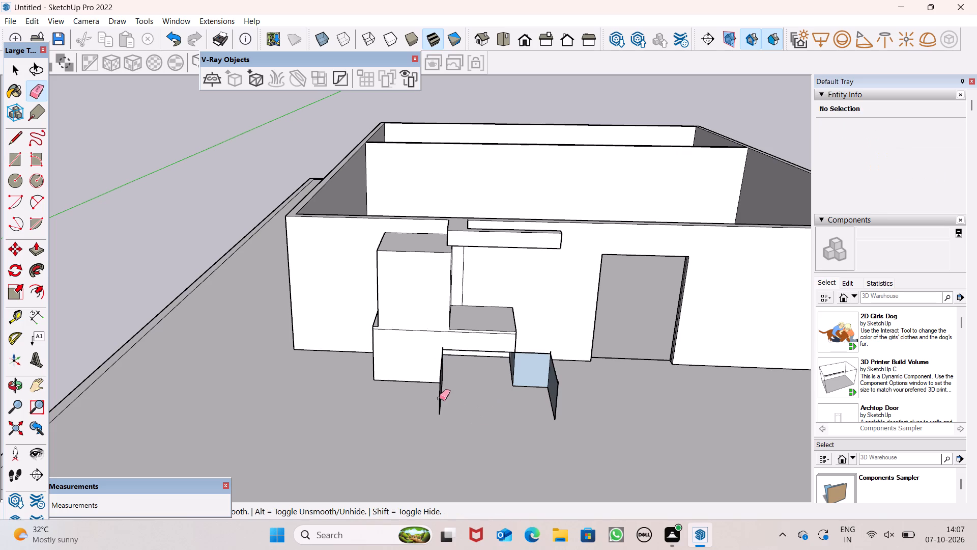
drag(439, 398, 448, 401)
middle_drag(459, 397, 582, 394)
scroll(465, 401, down, 1)
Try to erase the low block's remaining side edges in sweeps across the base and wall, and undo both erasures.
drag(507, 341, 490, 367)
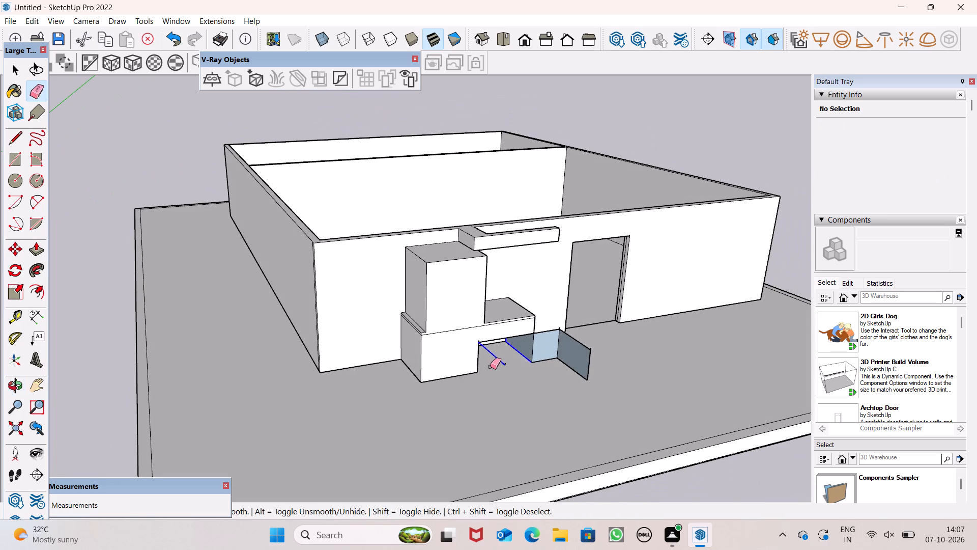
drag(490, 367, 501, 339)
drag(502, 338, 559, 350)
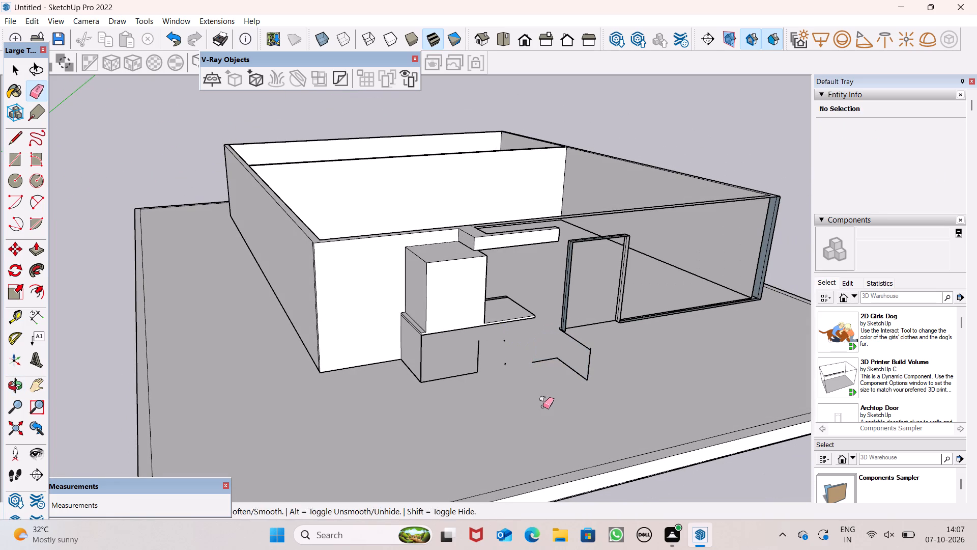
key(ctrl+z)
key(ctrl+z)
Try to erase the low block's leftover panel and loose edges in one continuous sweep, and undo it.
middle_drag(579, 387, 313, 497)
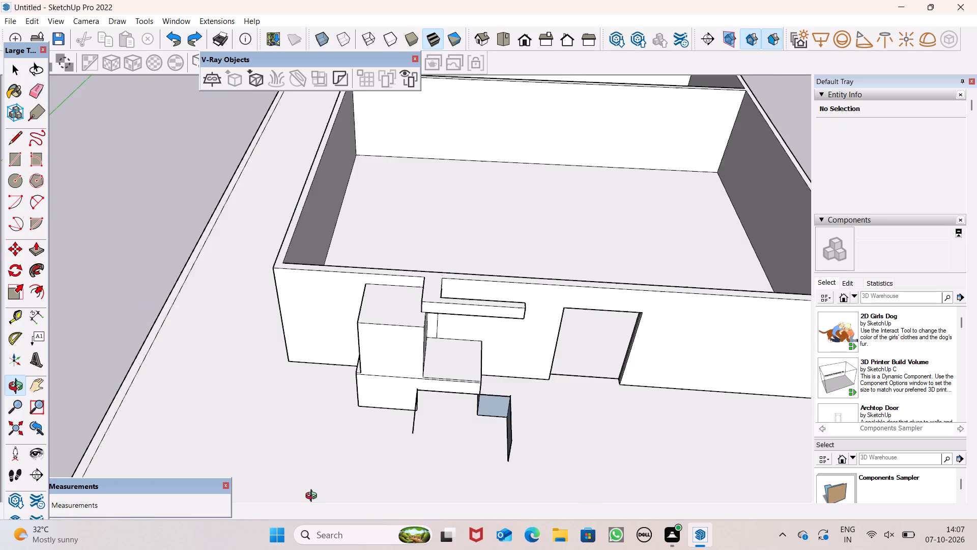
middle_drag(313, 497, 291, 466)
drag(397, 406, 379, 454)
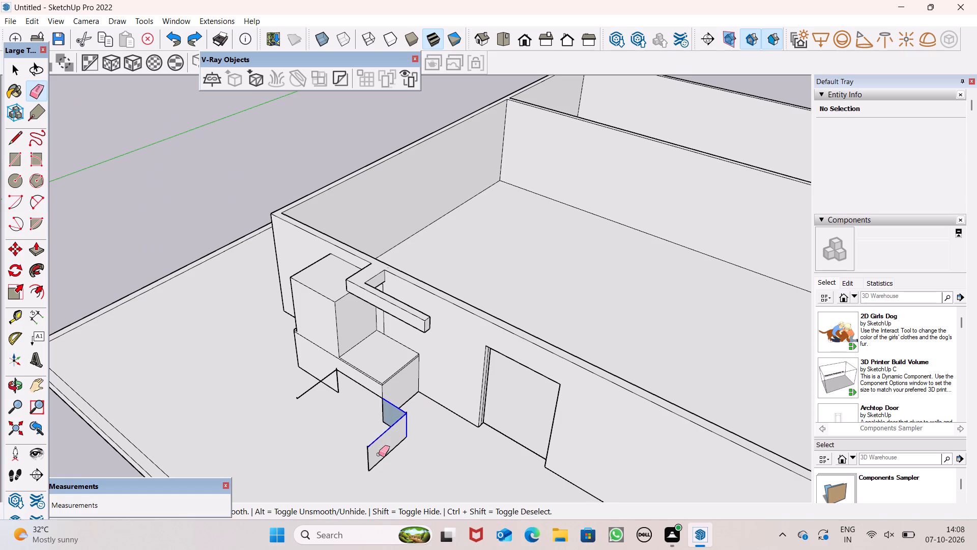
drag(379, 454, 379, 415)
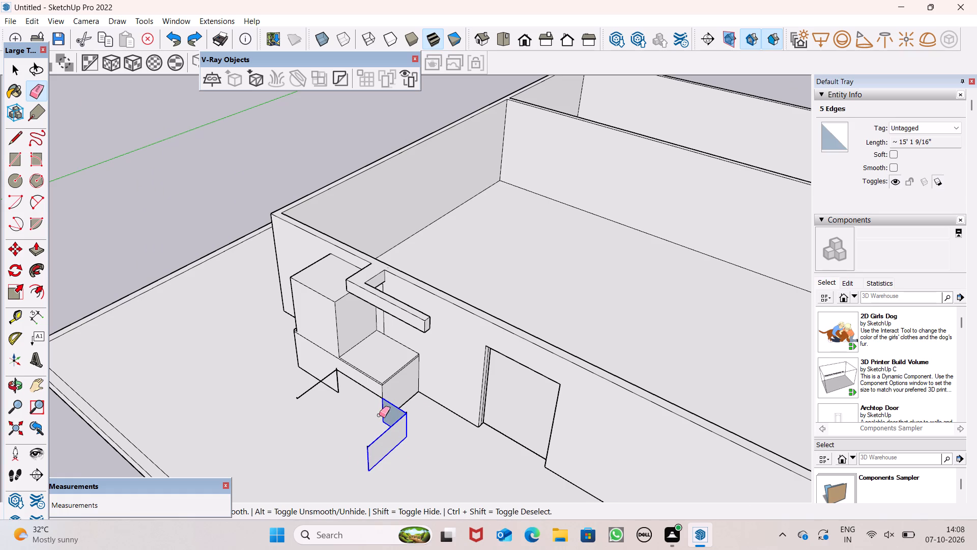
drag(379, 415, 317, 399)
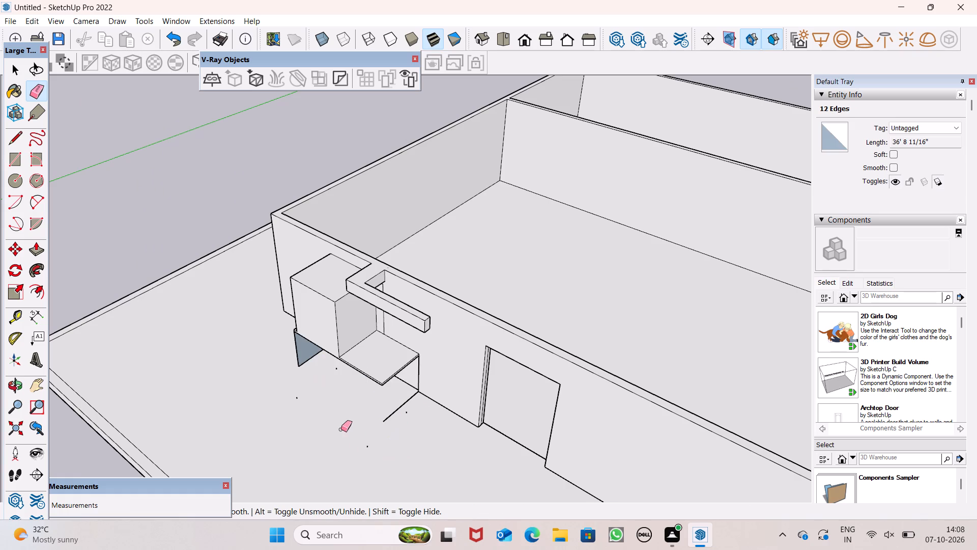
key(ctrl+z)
Erase the low block's leftover side panel nearest the door and its loose edge on the slab beside the base.
drag(411, 410, 354, 462)
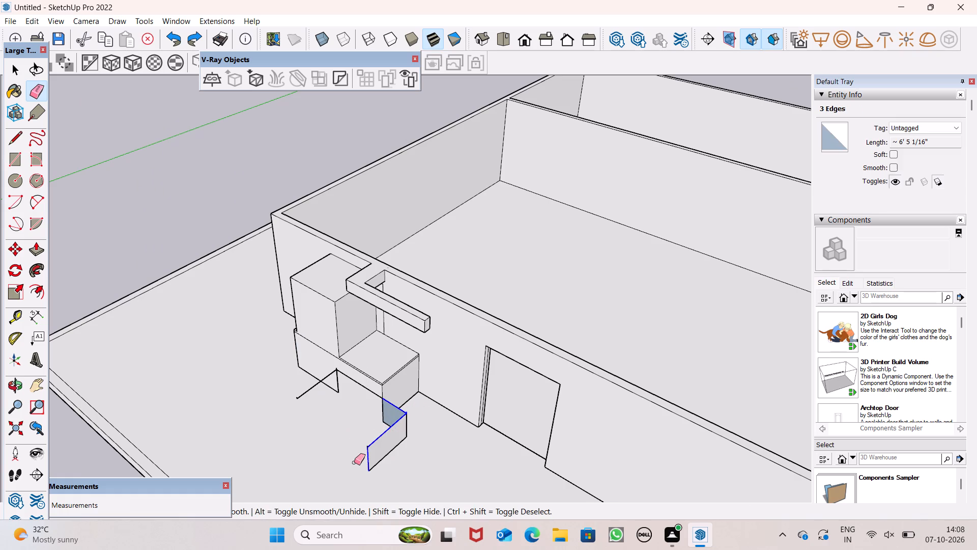
drag(354, 462, 386, 429)
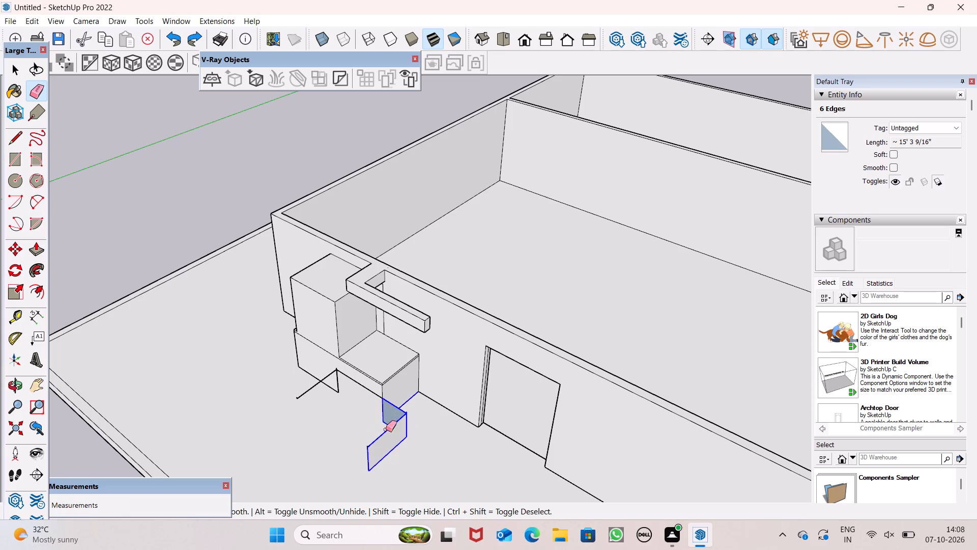
drag(386, 429, 386, 429)
drag(308, 392, 334, 395)
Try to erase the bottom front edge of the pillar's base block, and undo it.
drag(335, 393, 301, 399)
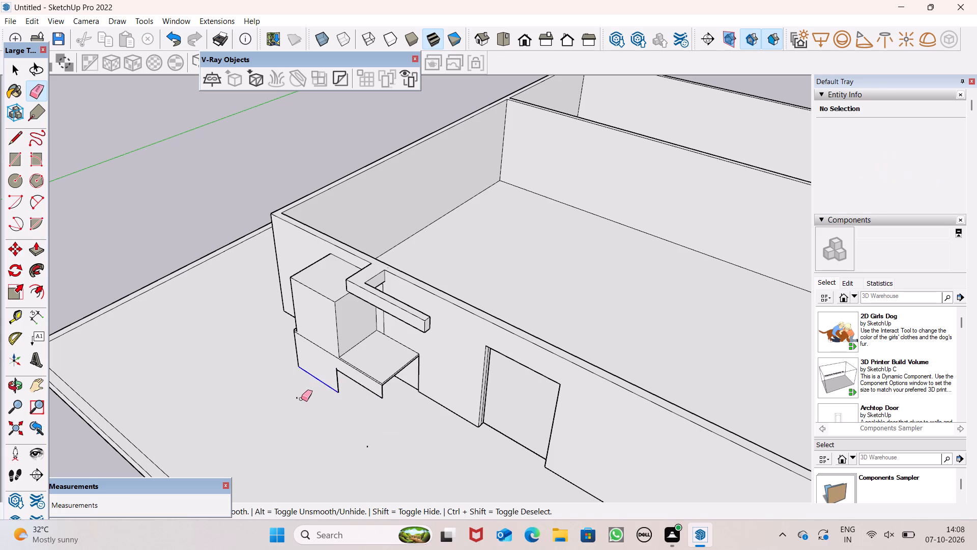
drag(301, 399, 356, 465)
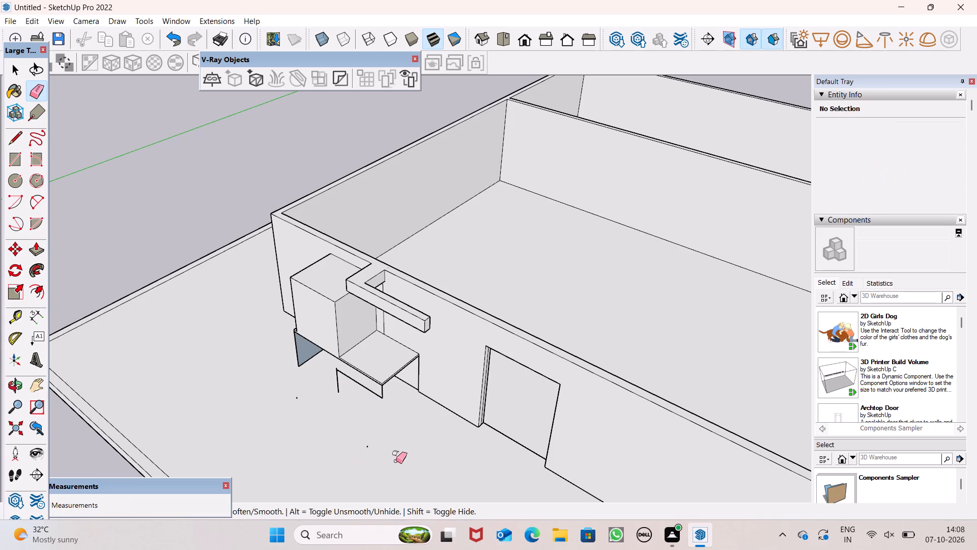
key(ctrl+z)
Erase the front edges of the pillar and its base block, plus the pillar's top edge along the wall.
middle_drag(392, 449, 492, 255)
key(space)
scroll(475, 314, up, 1)
scroll(475, 317, down, 1)
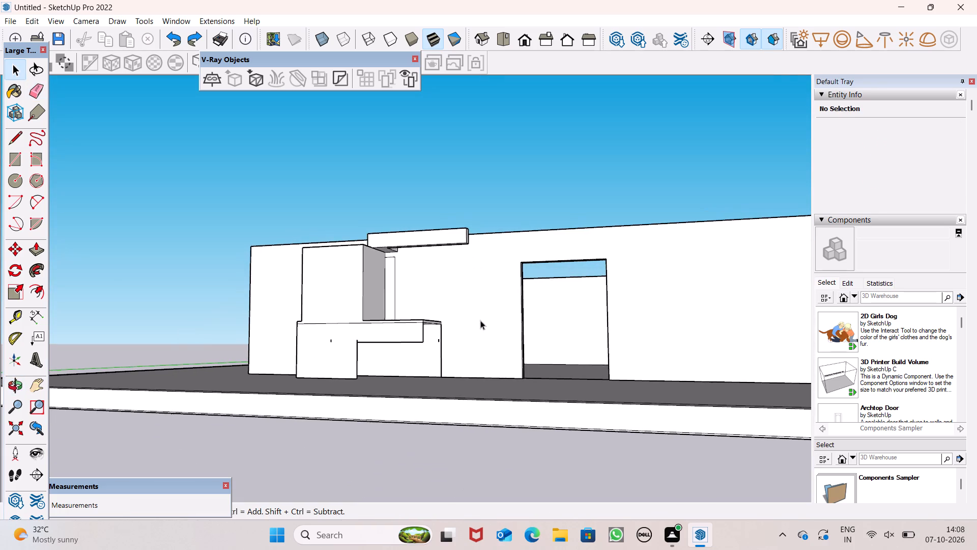
middle_drag(480, 349, 476, 481)
scroll(445, 422, down, 1)
middle_drag(446, 422, 468, 414)
scroll(447, 422, up, 1)
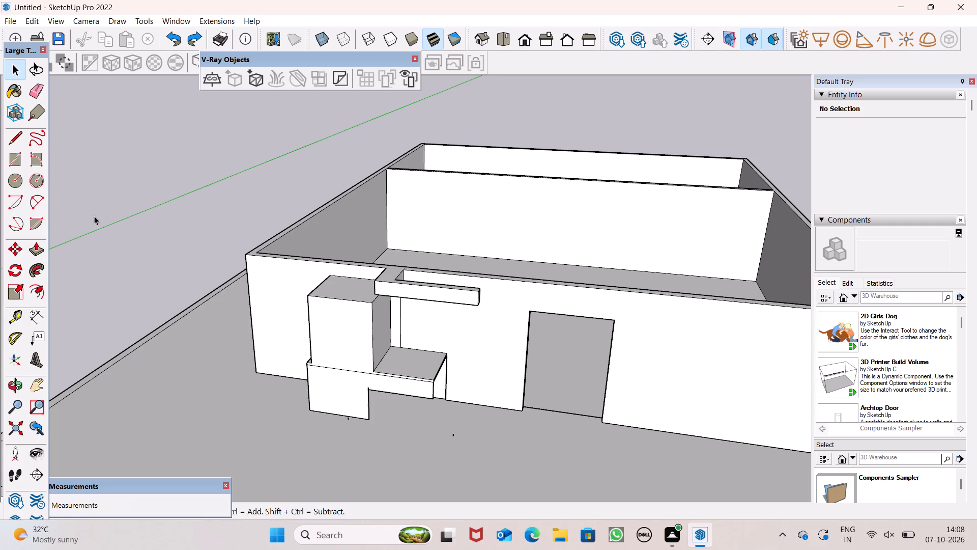
click(40, 89)
drag(360, 302, 335, 372)
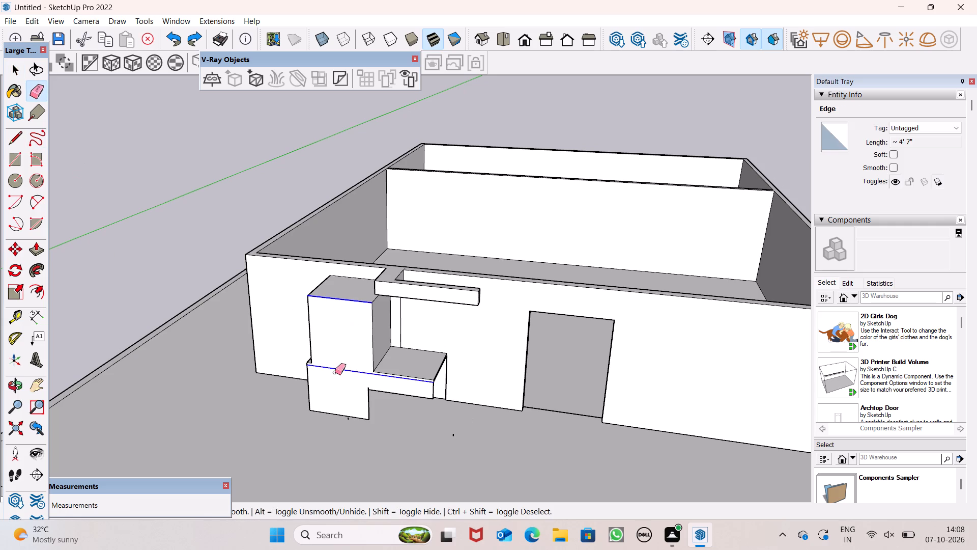
drag(335, 372, 385, 400)
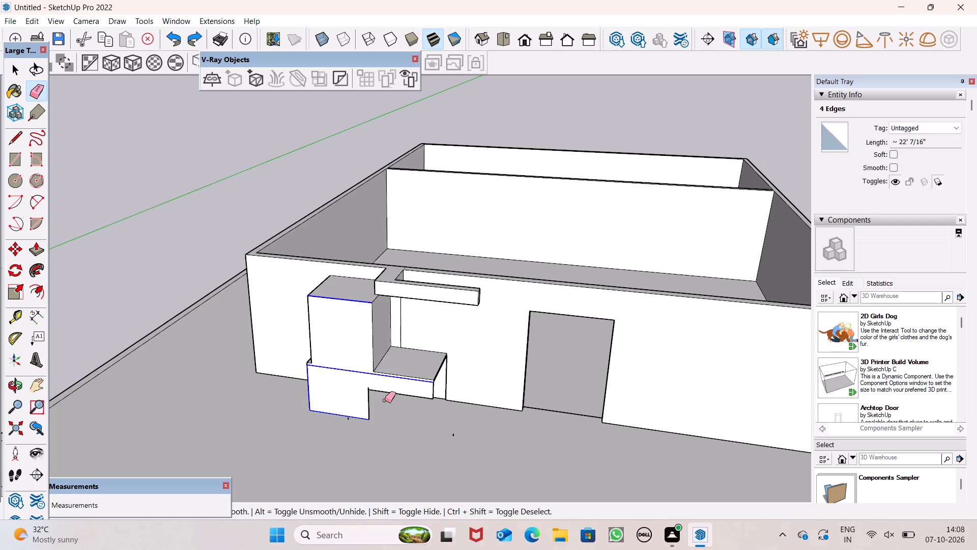
drag(385, 400, 383, 401)
scroll(424, 442, down, 4)
middle_drag(438, 438, 473, 436)
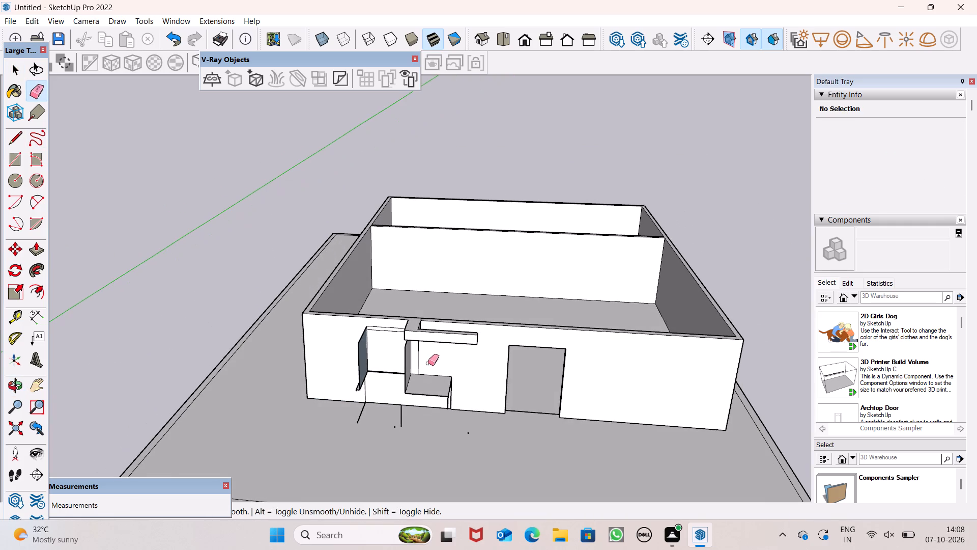
drag(379, 324, 382, 336)
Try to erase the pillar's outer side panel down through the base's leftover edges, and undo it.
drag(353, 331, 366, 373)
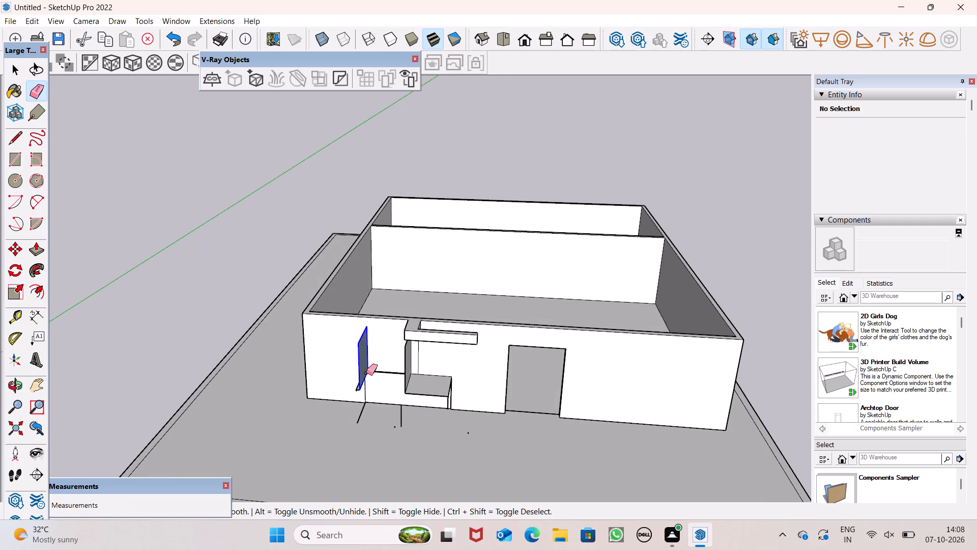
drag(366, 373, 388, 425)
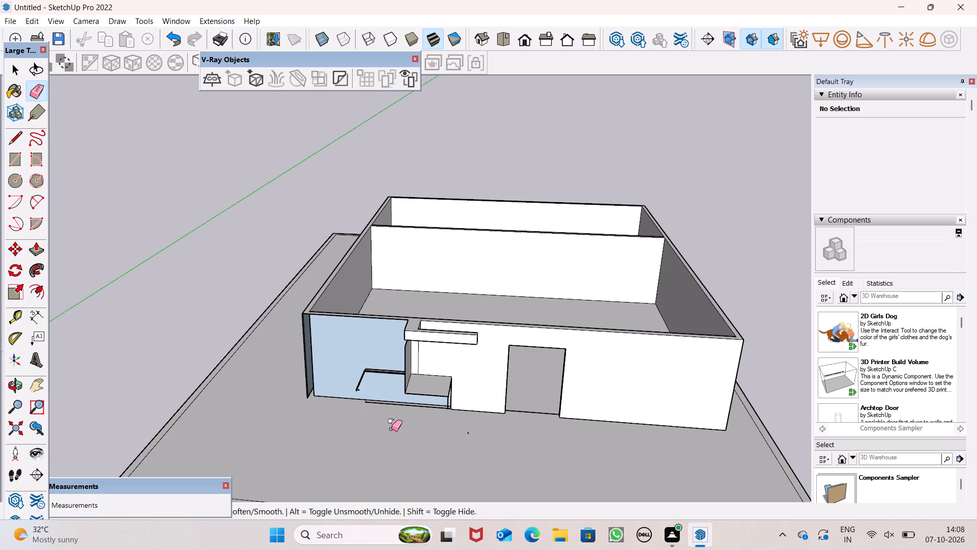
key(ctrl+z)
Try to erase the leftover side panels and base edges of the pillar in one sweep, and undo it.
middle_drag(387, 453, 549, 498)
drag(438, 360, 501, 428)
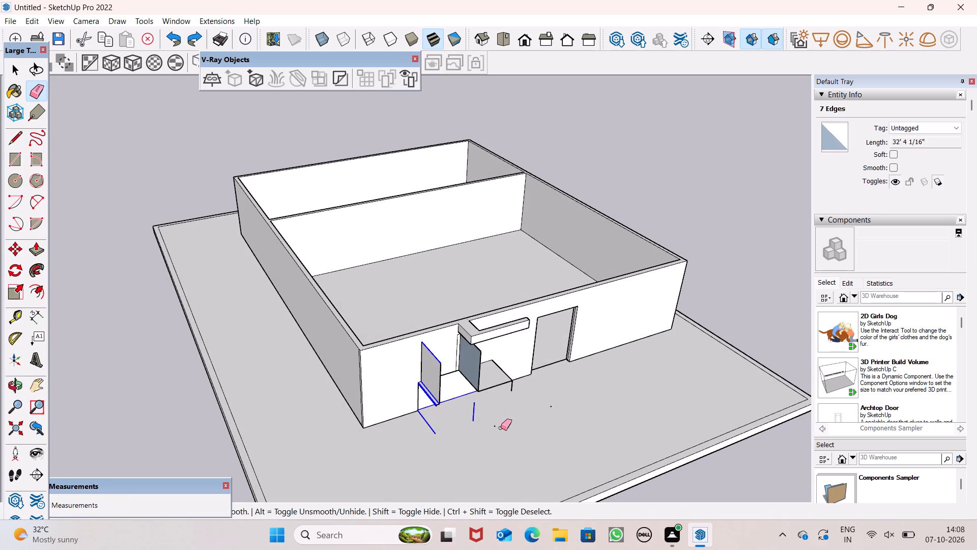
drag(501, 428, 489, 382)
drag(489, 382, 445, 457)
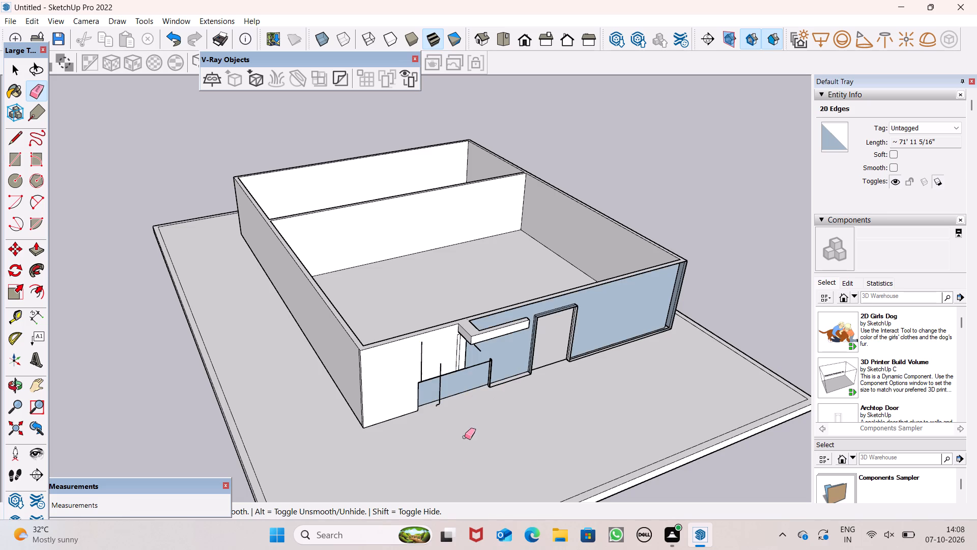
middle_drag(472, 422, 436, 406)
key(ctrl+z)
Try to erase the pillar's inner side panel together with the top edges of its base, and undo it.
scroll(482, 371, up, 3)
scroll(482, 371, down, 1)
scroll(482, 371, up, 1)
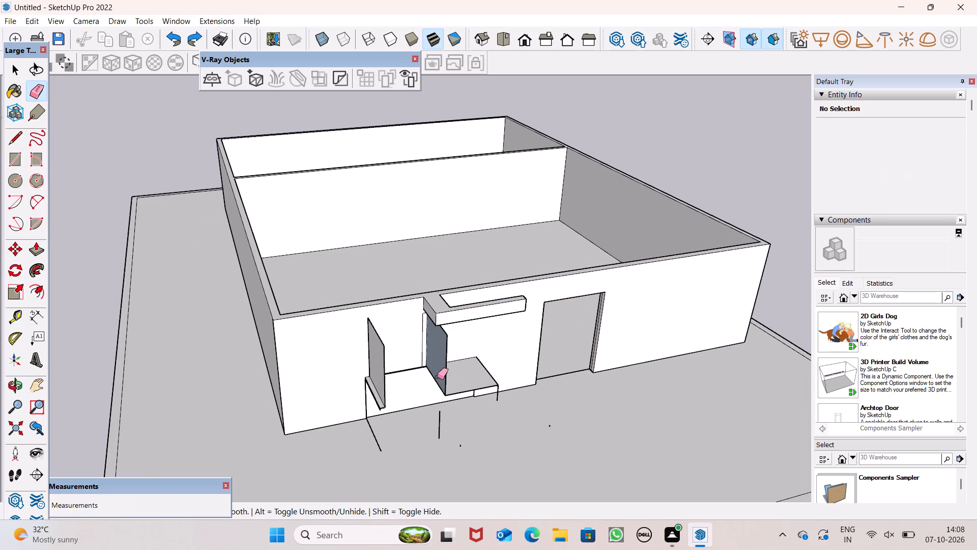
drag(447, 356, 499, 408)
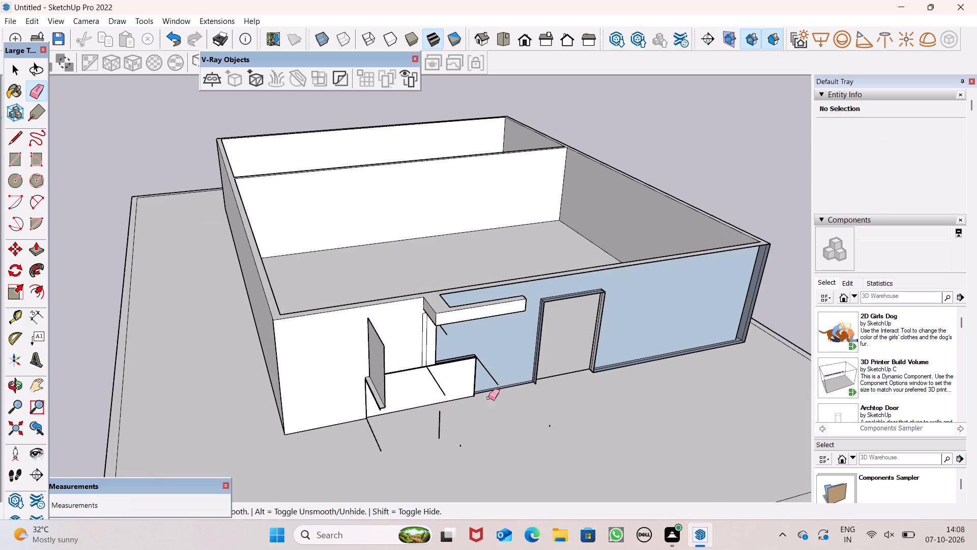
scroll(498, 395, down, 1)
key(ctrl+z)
Erase the base block's top side edge nearest the door, removing its top face.
middle_drag(488, 474, 285, 423)
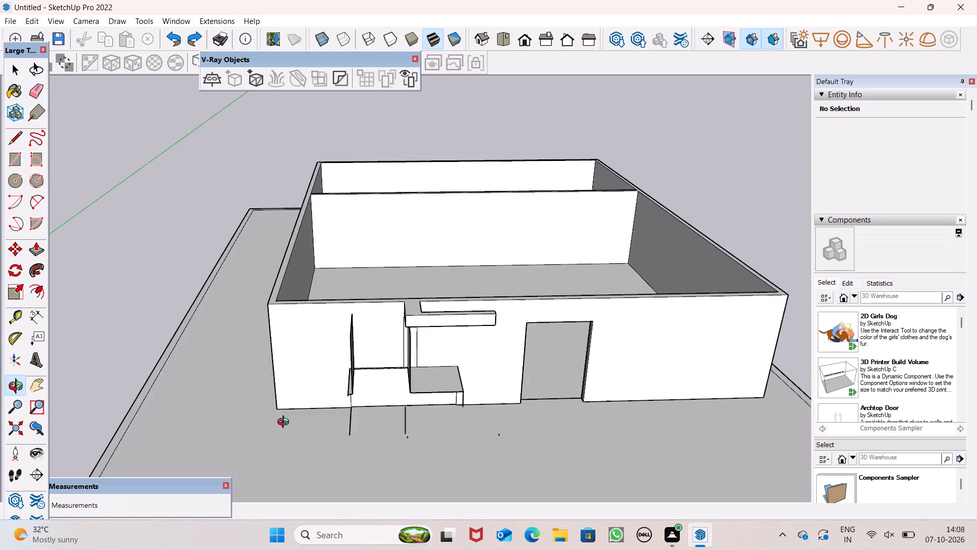
middle_drag(285, 423, 121, 410)
scroll(329, 335, up, 6)
drag(343, 370, 343, 383)
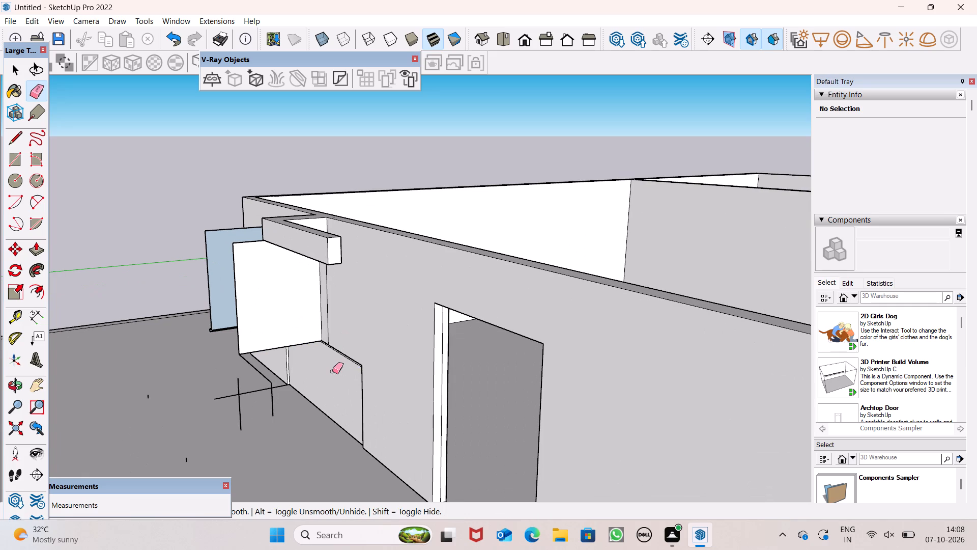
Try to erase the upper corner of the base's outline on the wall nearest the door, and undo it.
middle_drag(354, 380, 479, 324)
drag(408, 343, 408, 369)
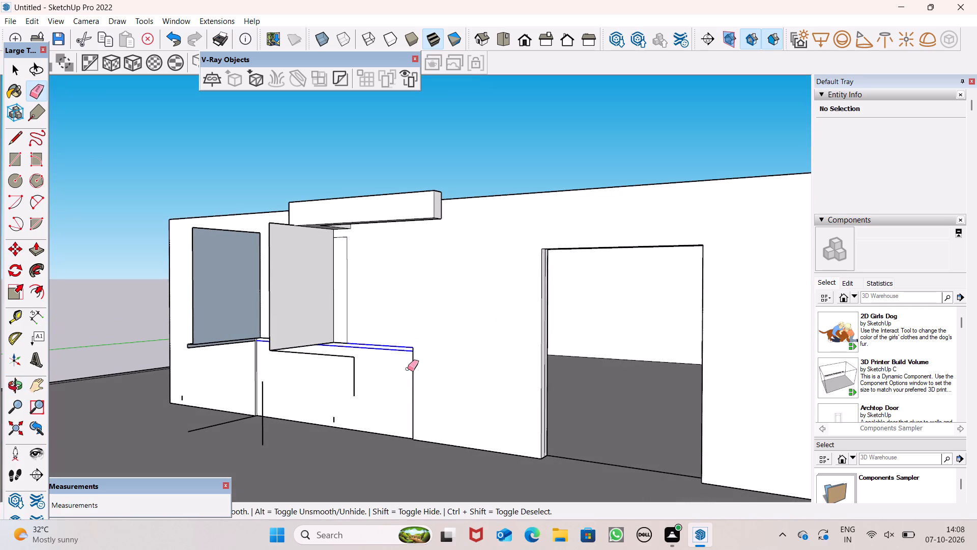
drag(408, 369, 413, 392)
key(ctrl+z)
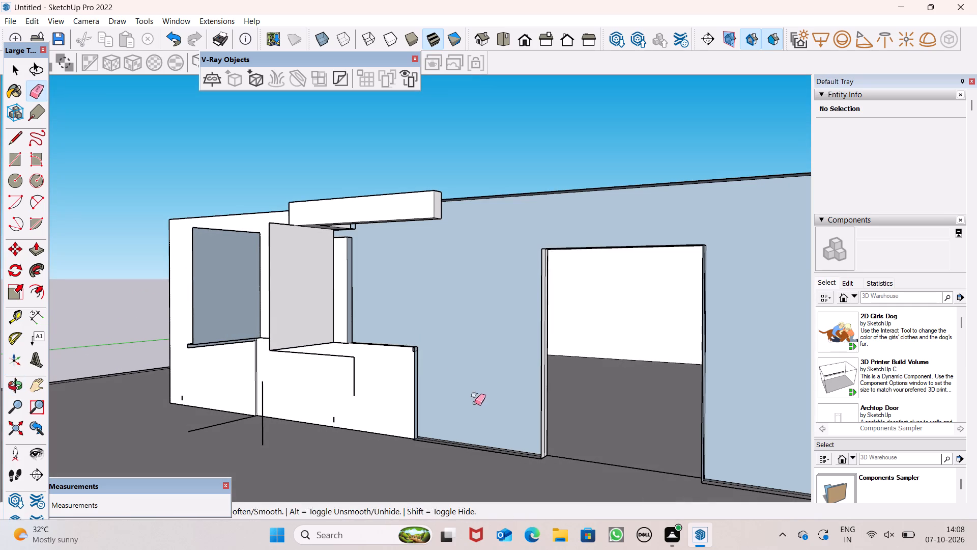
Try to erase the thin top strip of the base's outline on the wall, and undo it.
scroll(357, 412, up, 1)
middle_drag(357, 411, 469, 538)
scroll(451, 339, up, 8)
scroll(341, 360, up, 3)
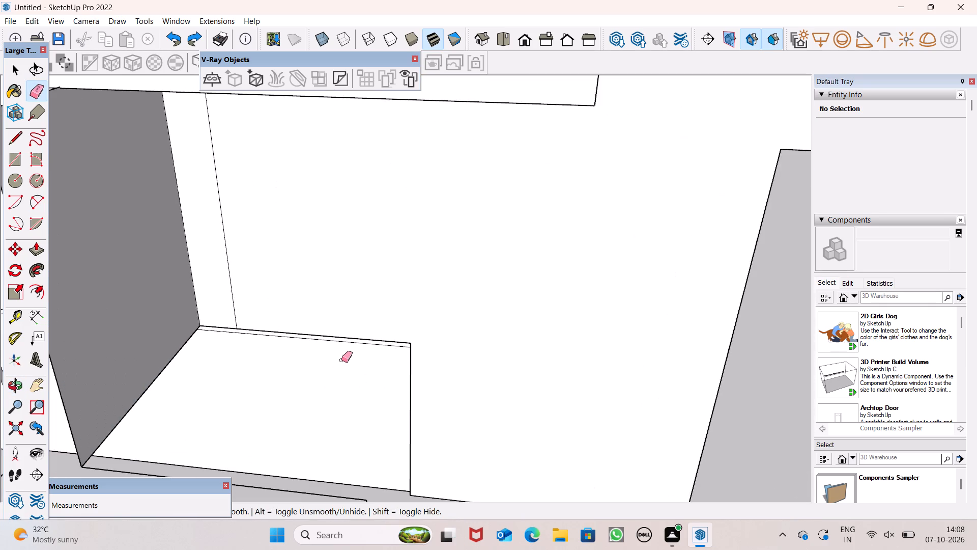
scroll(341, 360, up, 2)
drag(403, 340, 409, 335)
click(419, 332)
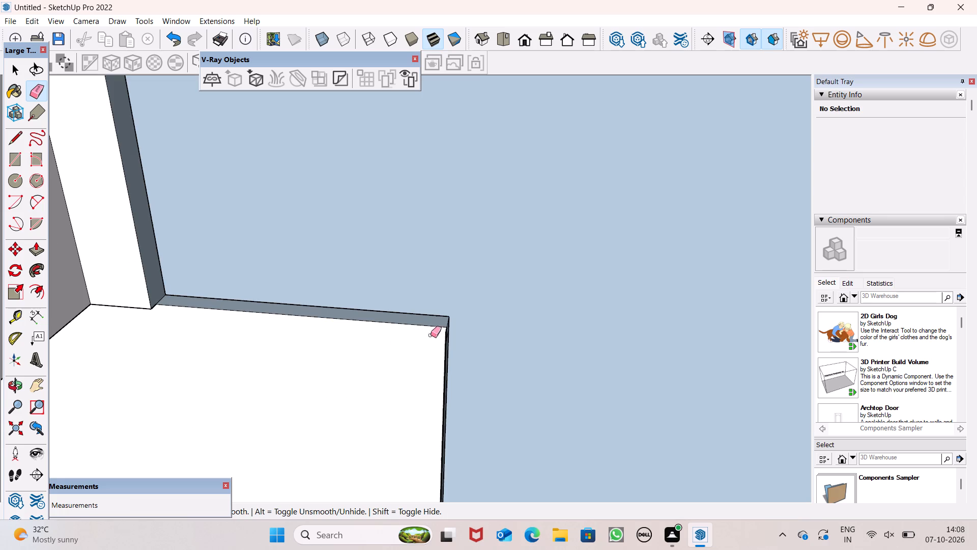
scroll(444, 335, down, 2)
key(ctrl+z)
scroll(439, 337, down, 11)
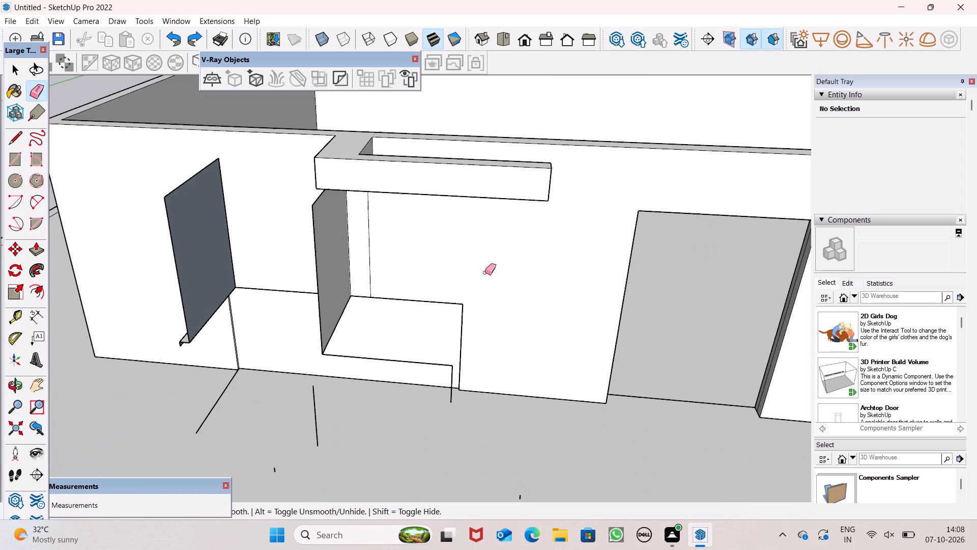
Erase the bottom edges of the pillar's inner side panel and the base's front top edge attached to it.
drag(344, 350, 341, 343)
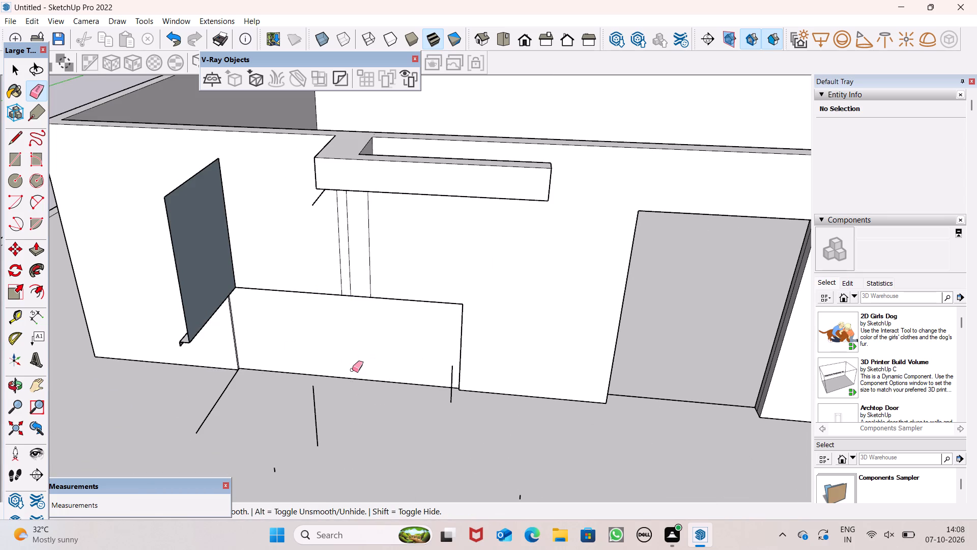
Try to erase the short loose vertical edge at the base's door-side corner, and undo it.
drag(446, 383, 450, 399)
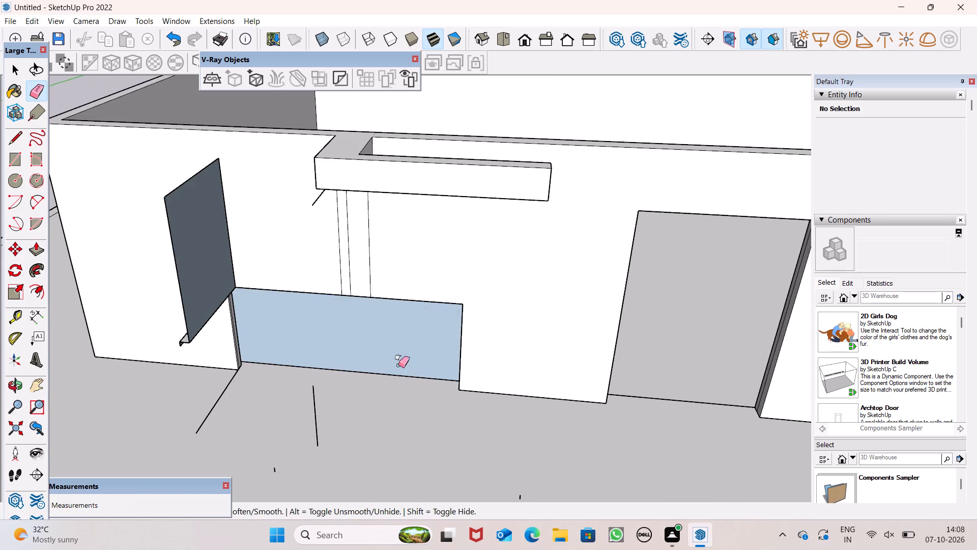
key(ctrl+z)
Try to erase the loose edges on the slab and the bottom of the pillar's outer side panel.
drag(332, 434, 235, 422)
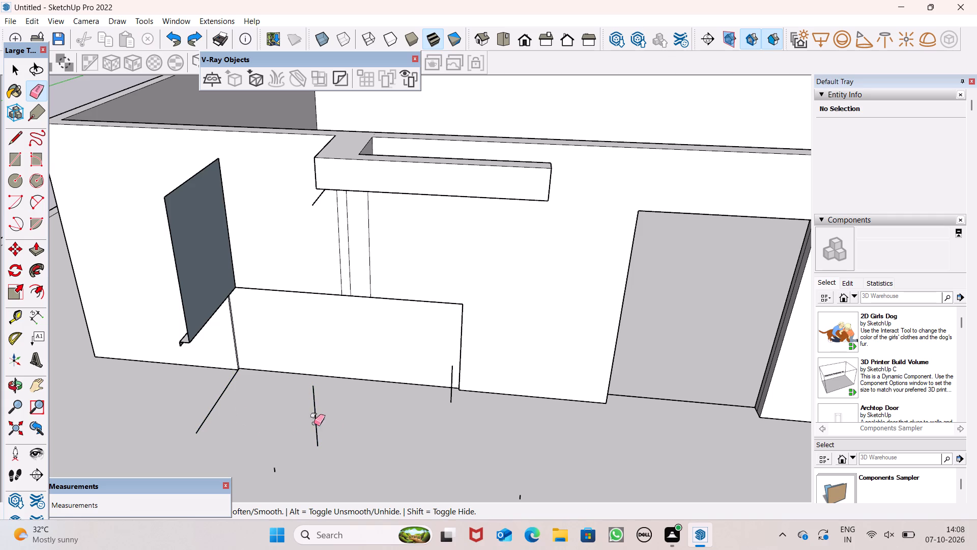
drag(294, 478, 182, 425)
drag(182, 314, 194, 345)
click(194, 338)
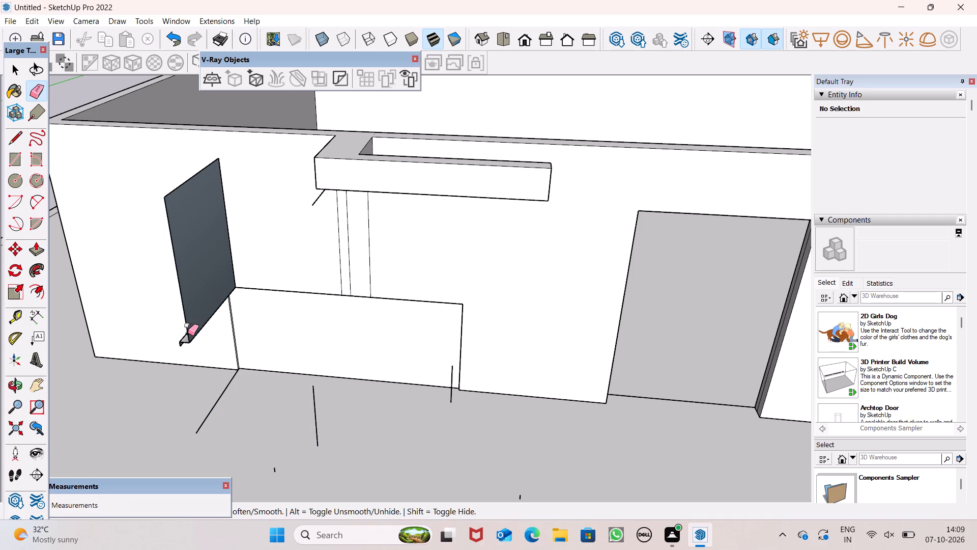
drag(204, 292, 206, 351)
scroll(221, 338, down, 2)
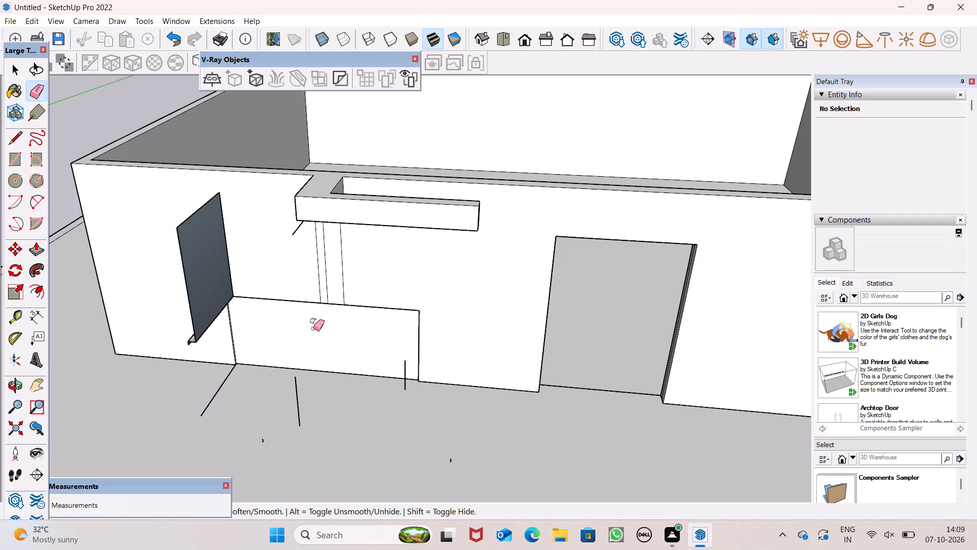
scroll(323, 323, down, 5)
Erase the pillar's outer side panel, its bottom ledge, the loose slab edge below it and the vertical edge left on the wall.
middle_drag(393, 335, 646, 295)
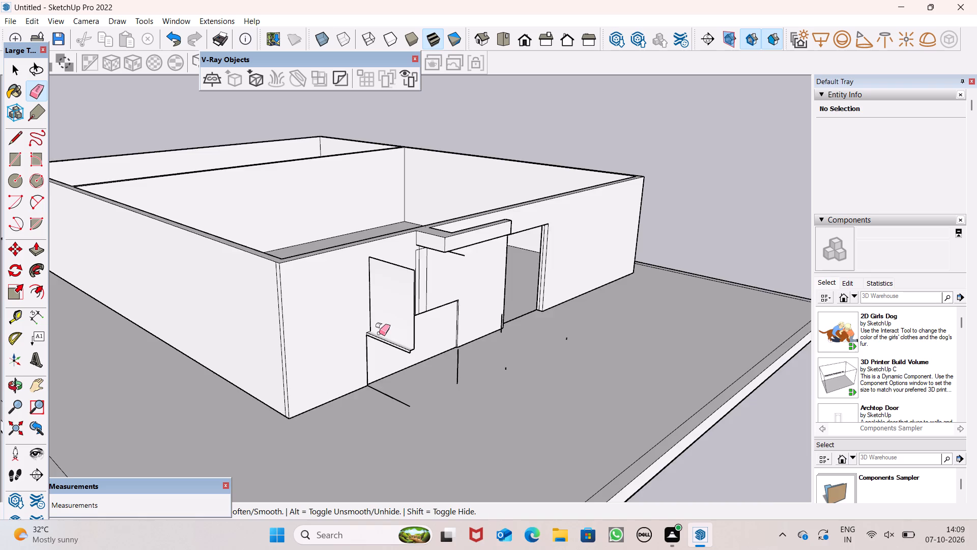
scroll(379, 334, up, 6)
middle_drag(423, 374, 492, 395)
drag(481, 217, 485, 225)
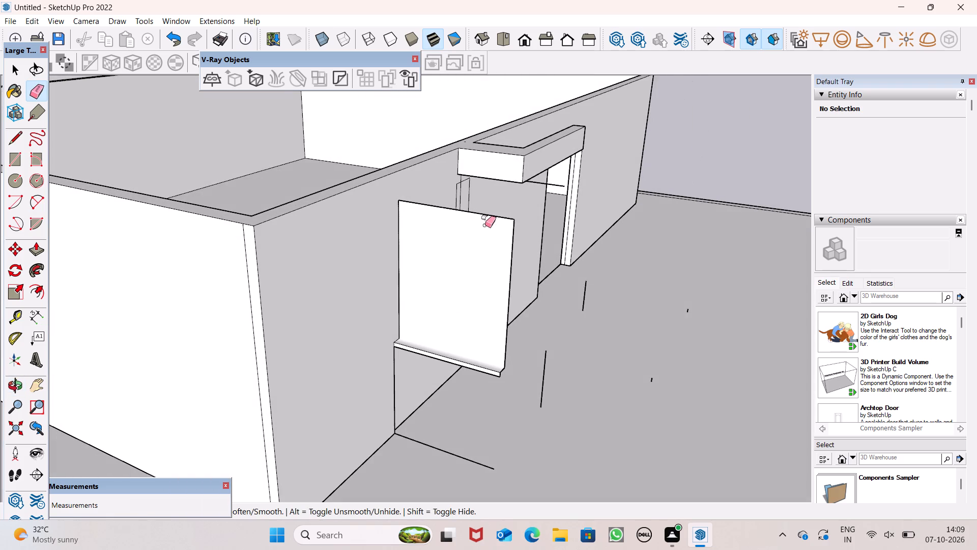
drag(485, 225, 485, 225)
key(space)
key(space)
key(space)
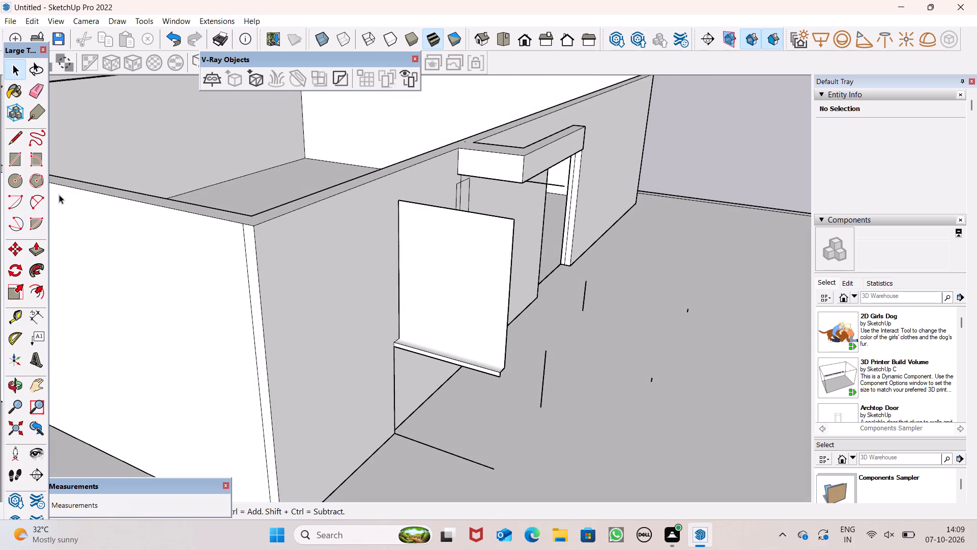
click(34, 99)
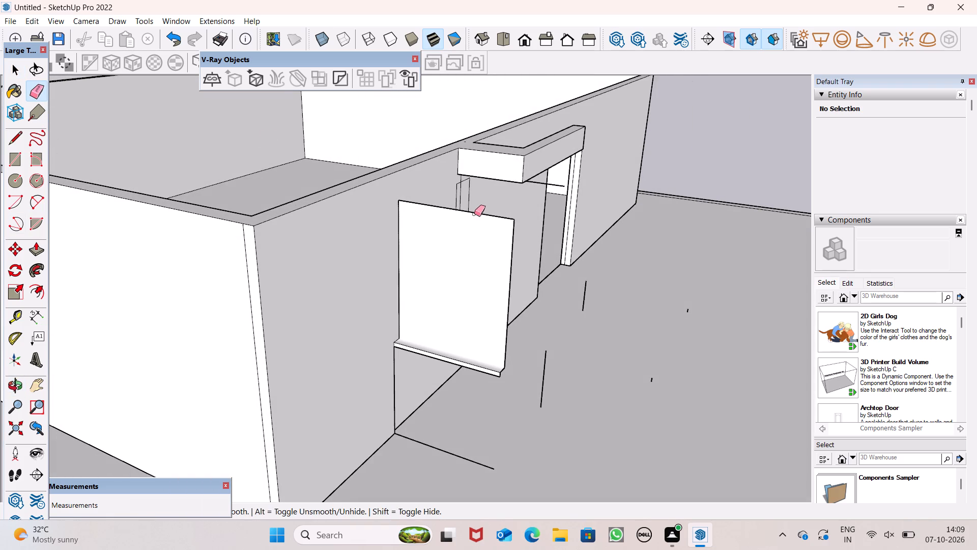
drag(481, 208, 484, 225)
drag(468, 346, 463, 378)
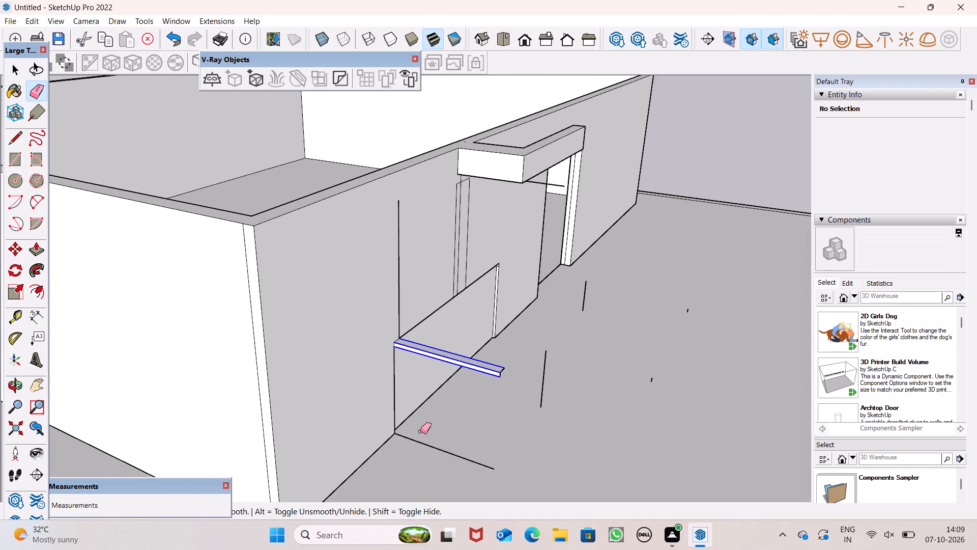
drag(425, 440, 425, 449)
drag(407, 316, 397, 315)
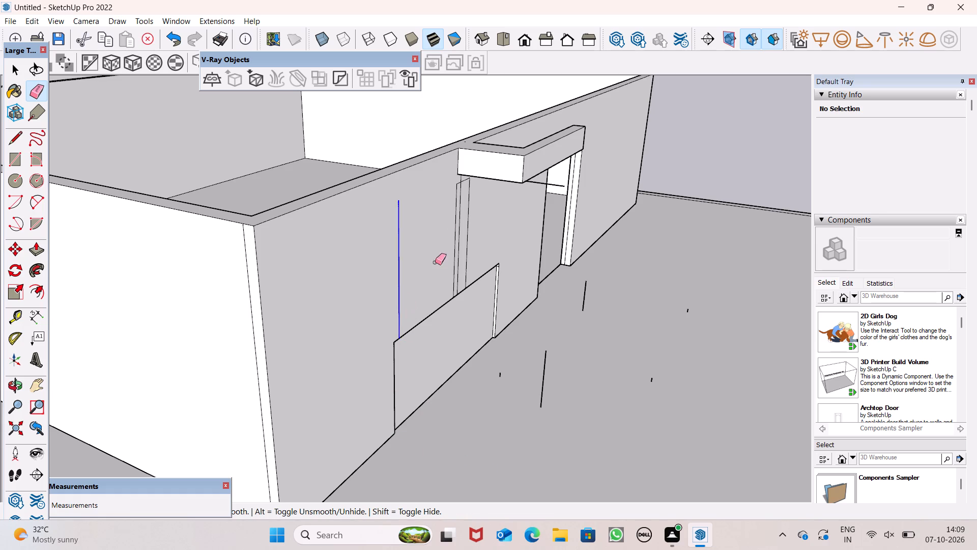
Erase the pillar's outline on the wall and its short leftover edges beneath the L-shaped beam.
drag(477, 197, 468, 187)
drag(462, 179, 462, 189)
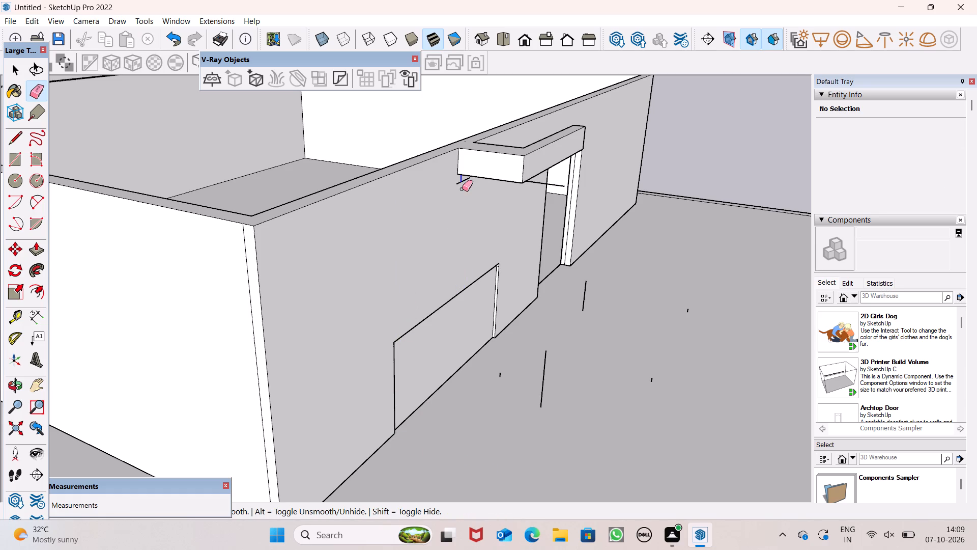
drag(462, 189, 494, 169)
Draw a line about 1' 3" long across the joint where the L-shaped beam's arm meets the top of the wall.
scroll(512, 234, down, 3)
middle_drag(515, 252, 304, 441)
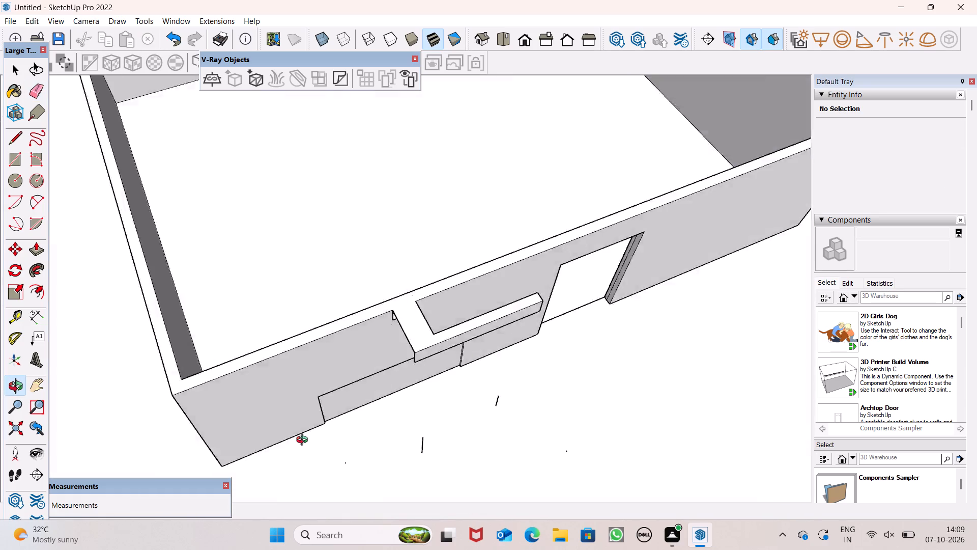
middle_drag(304, 441, 286, 432)
click(17, 147)
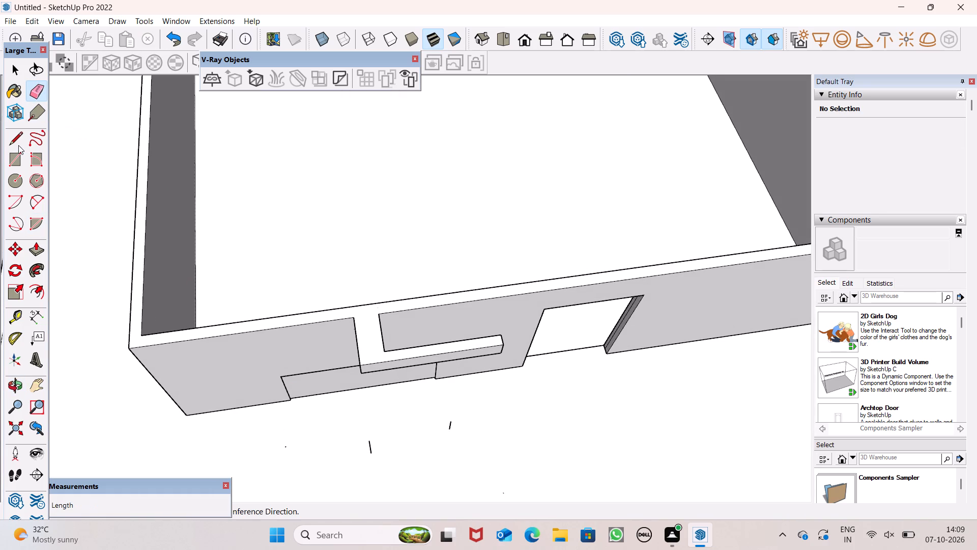
drag(354, 321, 368, 320)
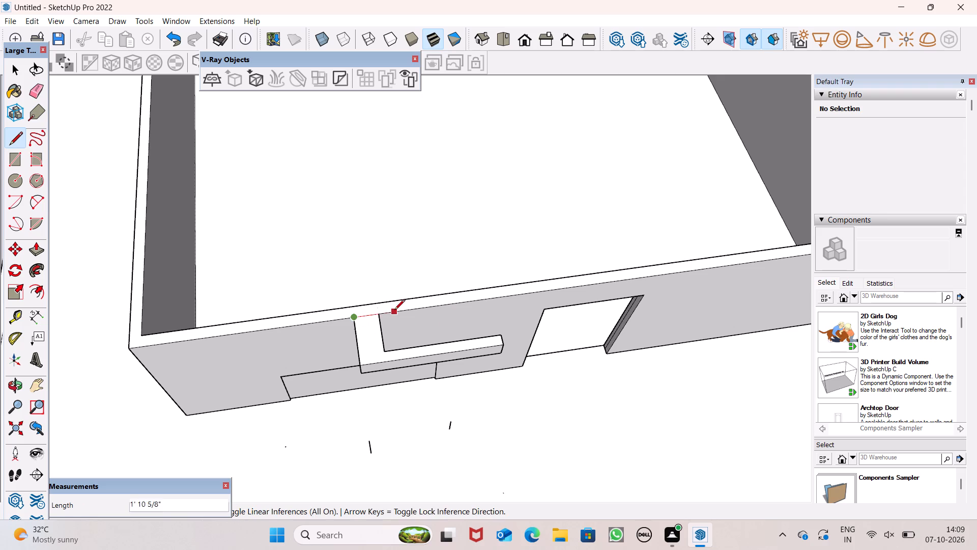
click(380, 315)
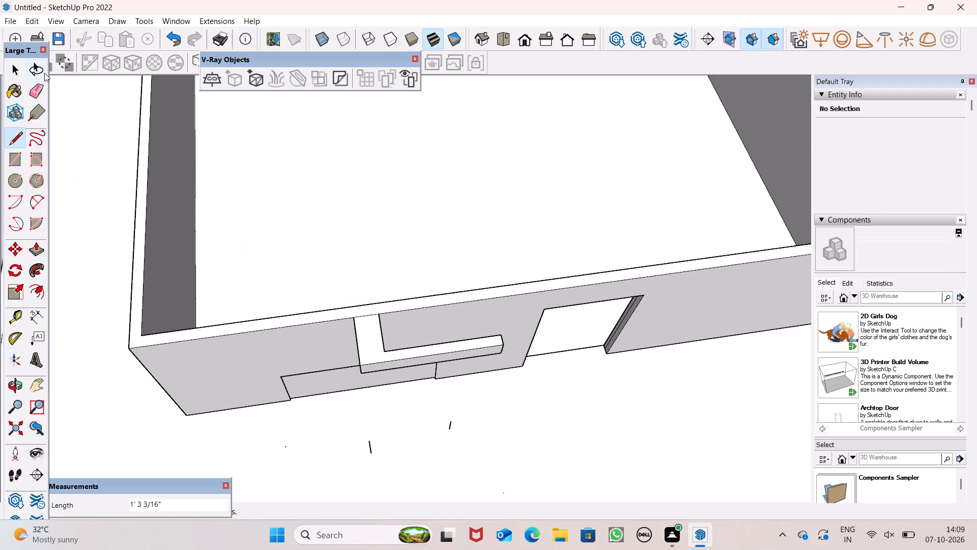
Erase the two long top edges of the L-shaped beam.
click(37, 84)
drag(403, 342, 473, 343)
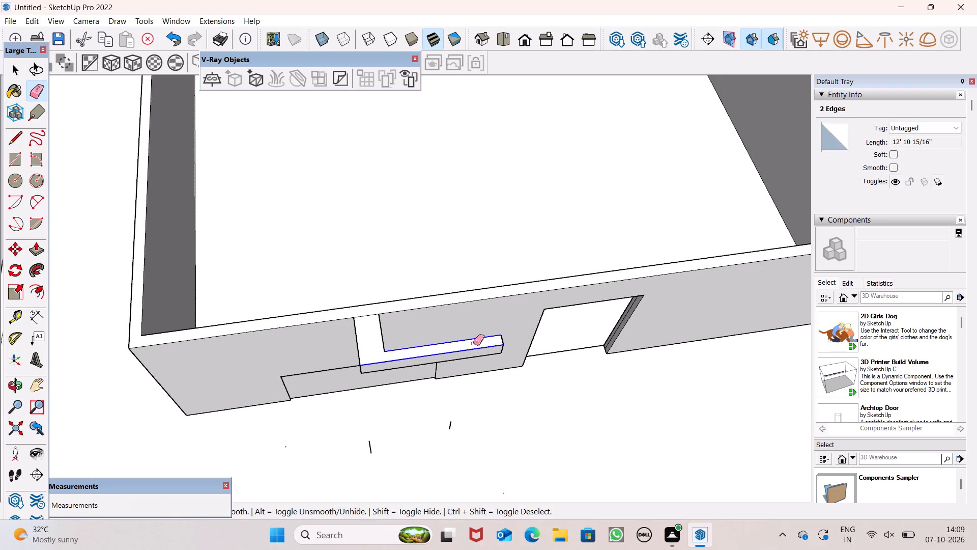
drag(473, 343, 473, 344)
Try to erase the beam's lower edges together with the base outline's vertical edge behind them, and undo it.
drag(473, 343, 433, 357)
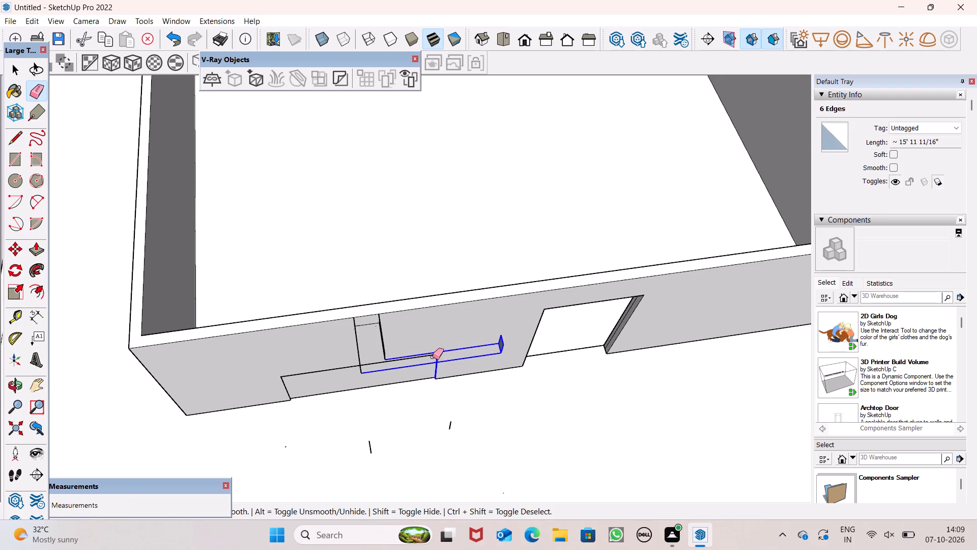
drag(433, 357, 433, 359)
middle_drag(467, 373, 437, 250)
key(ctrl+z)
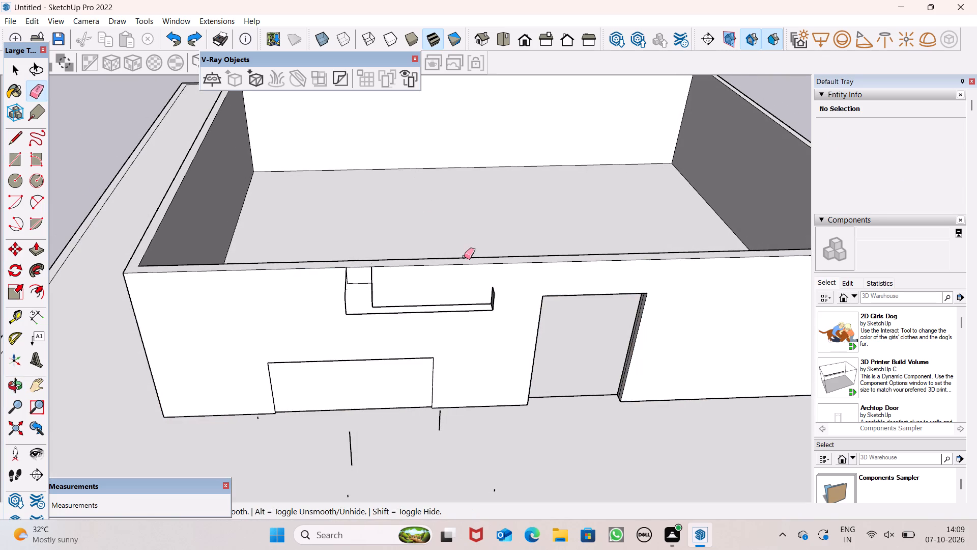
Erase the beam's two long bottom edges and the vertical edges at its corner, leaving only its end piece and short arm edges.
scroll(464, 275, up, 6)
middle_drag(405, 346, 423, 260)
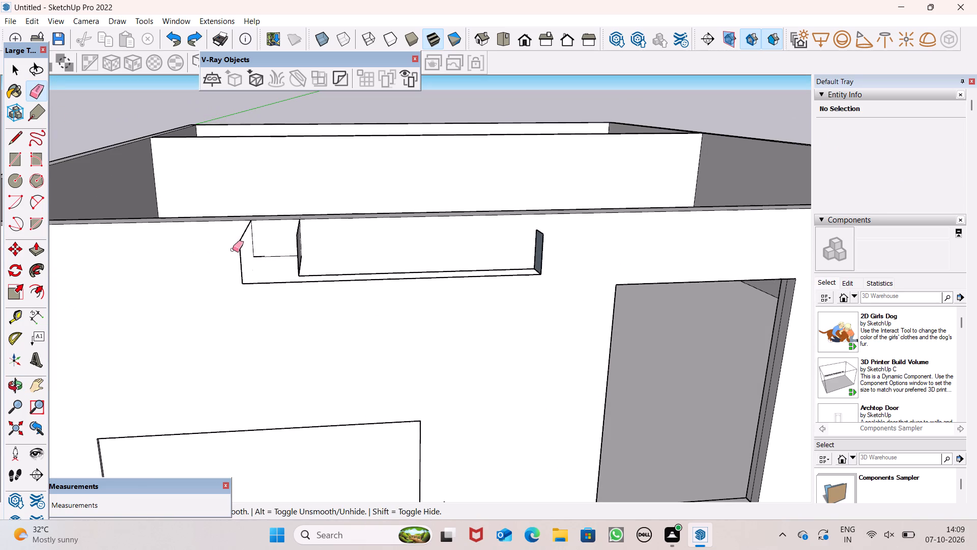
drag(240, 246, 279, 285)
drag(333, 276, 313, 266)
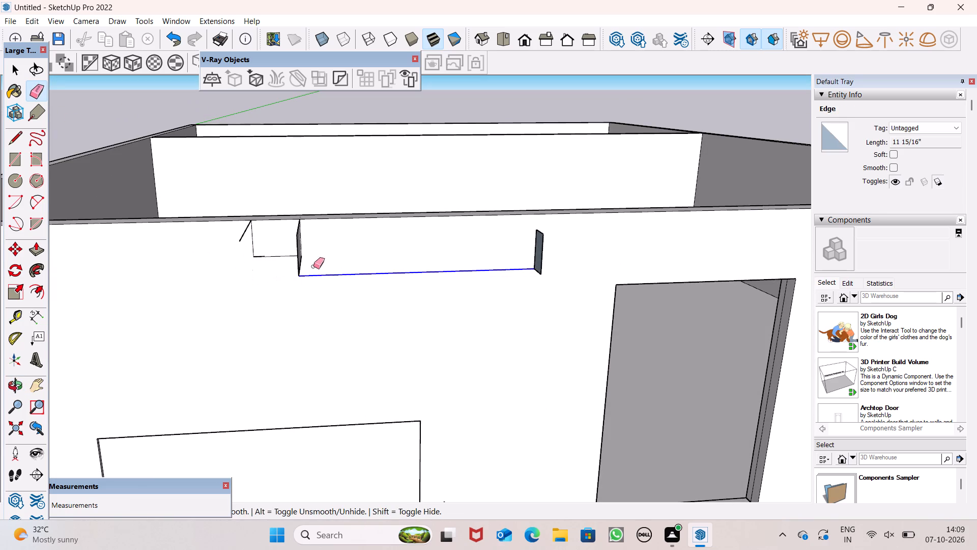
drag(313, 266, 302, 261)
middle_drag(385, 311, 483, 377)
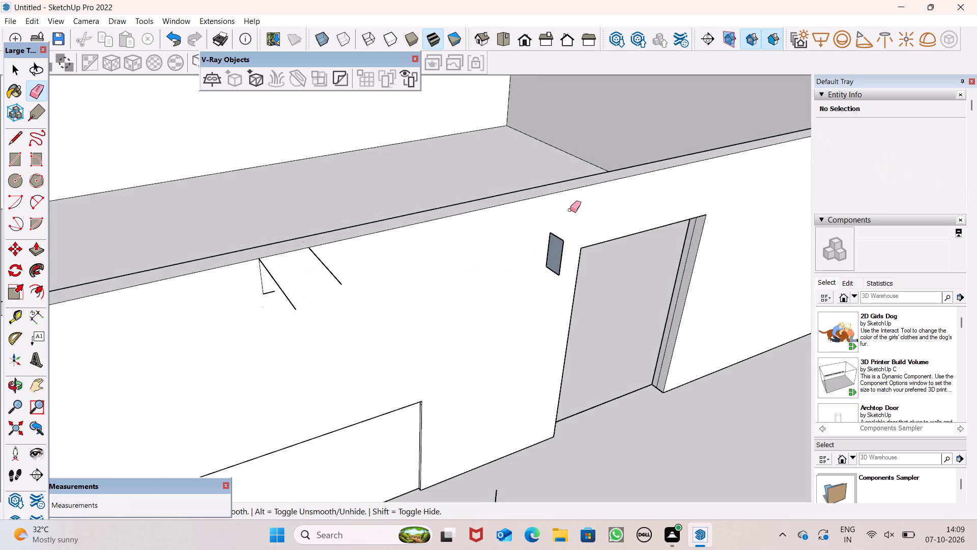
Erase the L-shaped beam's remaining end piece near the doorway and its short arm edges on the front wall.
drag(567, 227, 545, 249)
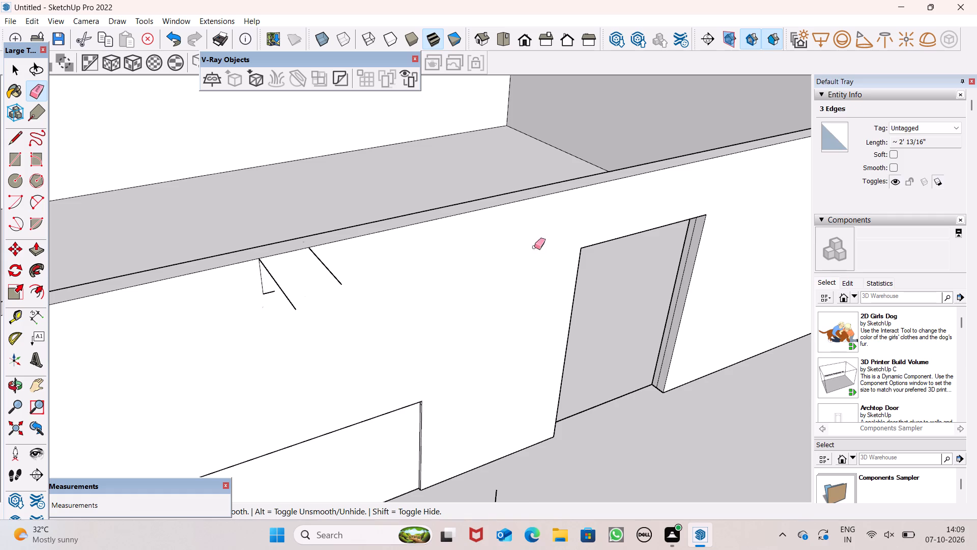
drag(352, 267, 326, 275)
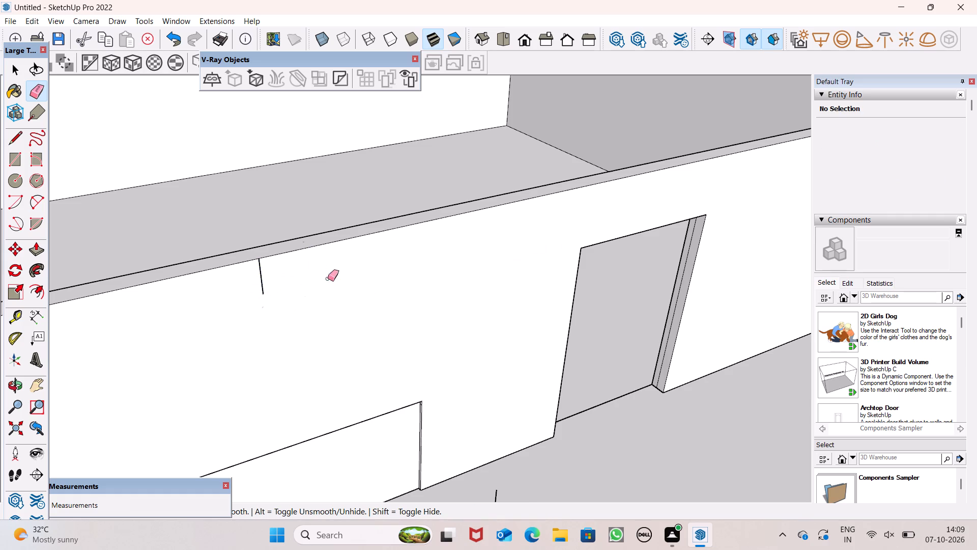
drag(252, 273, 269, 283)
Erase the leftover vertical pillar edges and tiny stray edge fragments on the slab in front of the wall.
scroll(283, 289, down, 5)
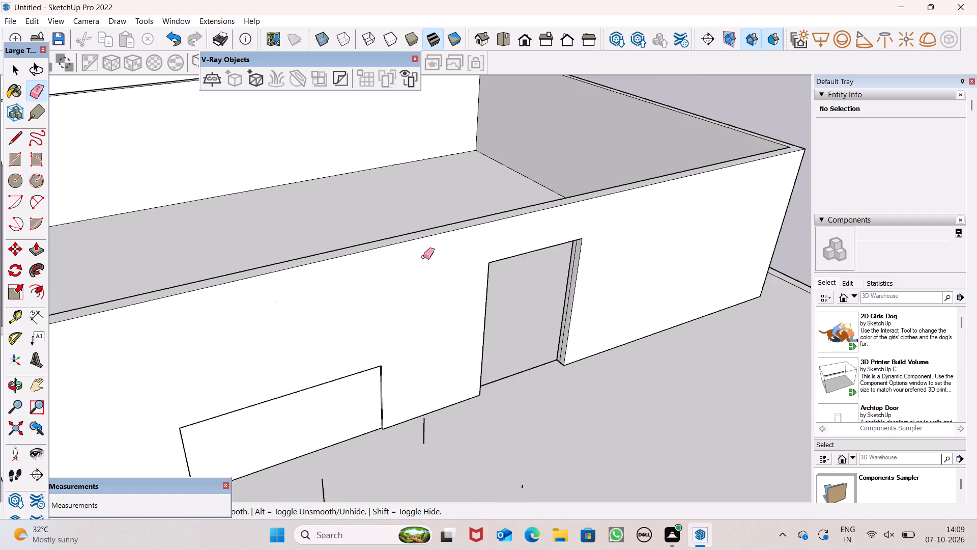
scroll(423, 257, down, 3)
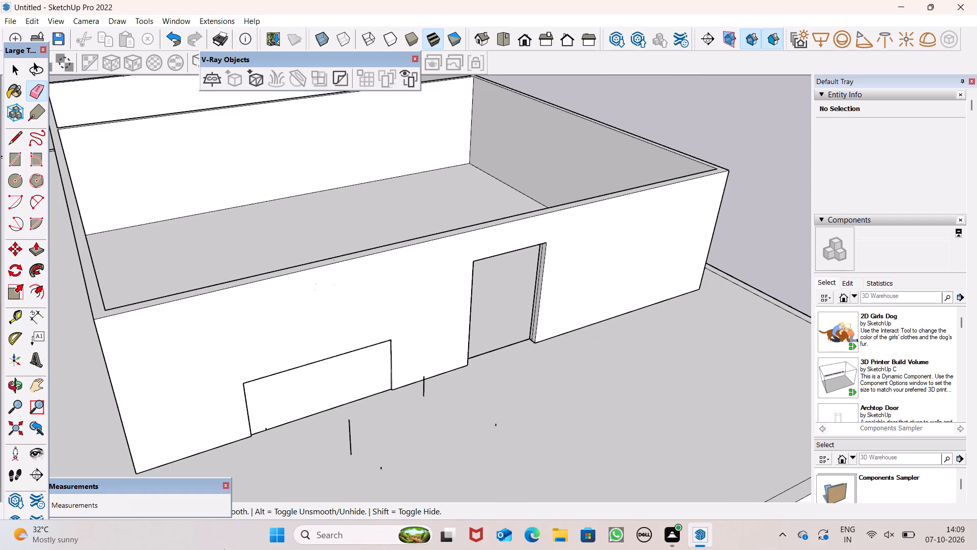
drag(325, 441, 352, 437)
click(427, 388)
drag(498, 425, 489, 426)
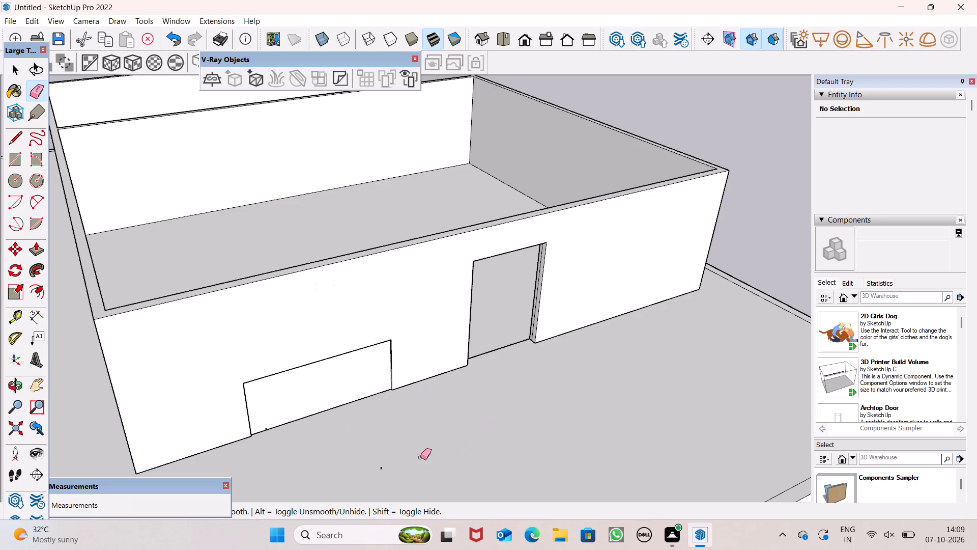
drag(380, 466, 392, 466)
scroll(280, 453, up, 3)
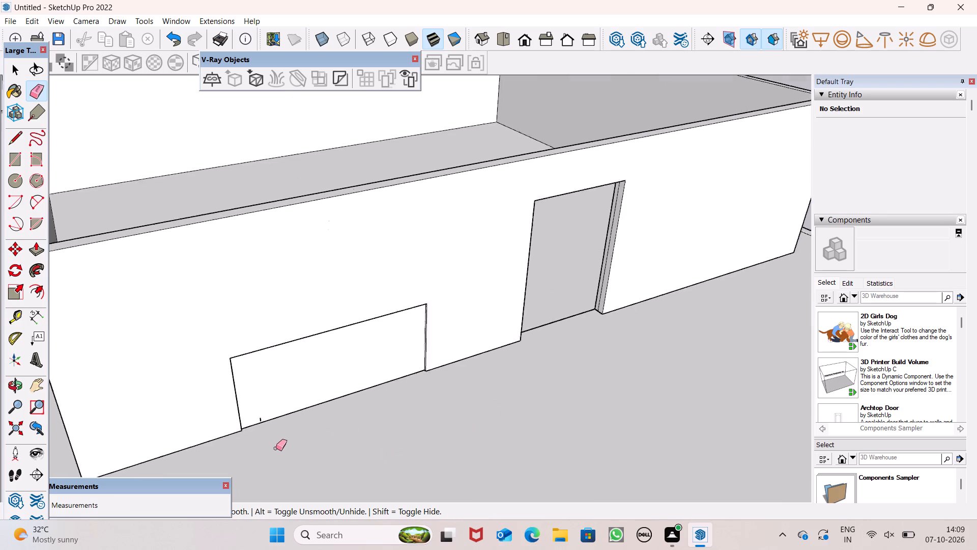
scroll(276, 448, up, 1)
scroll(250, 405, up, 5)
drag(264, 422, 271, 425)
Push/pull the front wall's face 1 3/8" so it is flush with the low rectangular panel beside the doorway.
scroll(478, 412, down, 5)
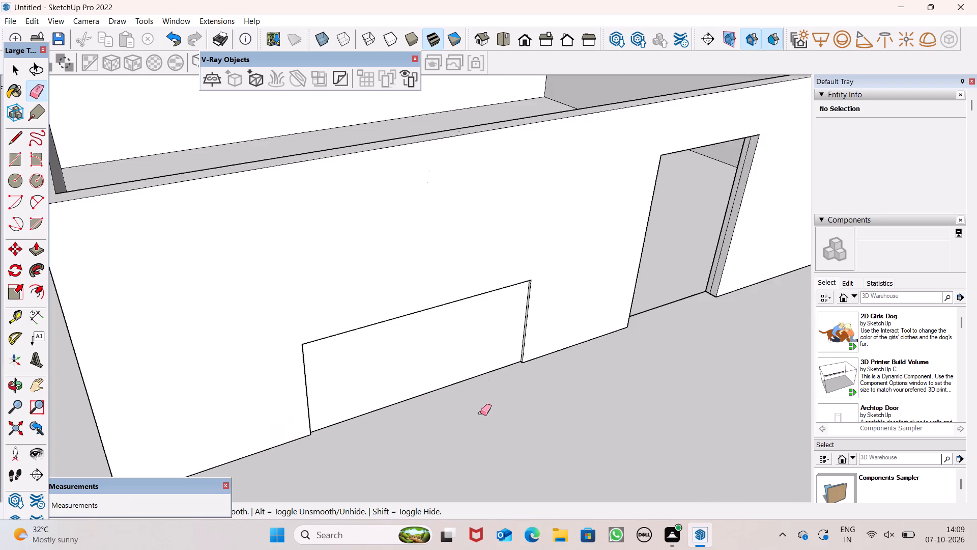
scroll(504, 347, down, 7)
middle_drag(568, 359, 446, 439)
scroll(446, 439, up, 1)
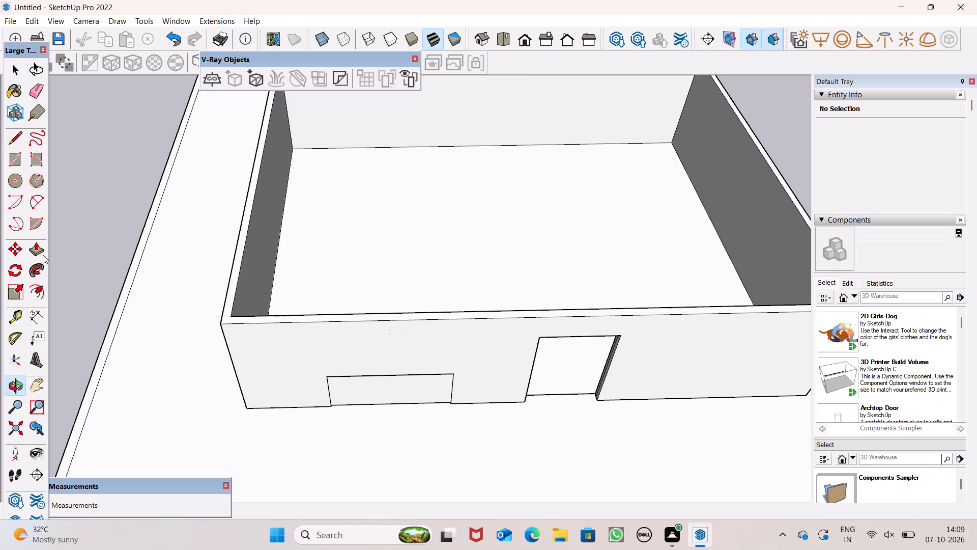
click(48, 253)
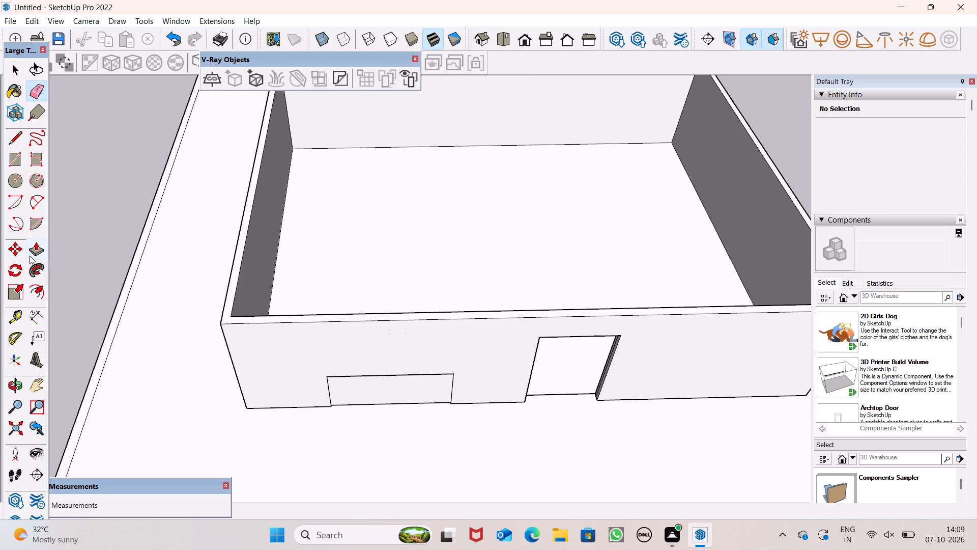
click(34, 251)
middle_drag(400, 442, 424, 392)
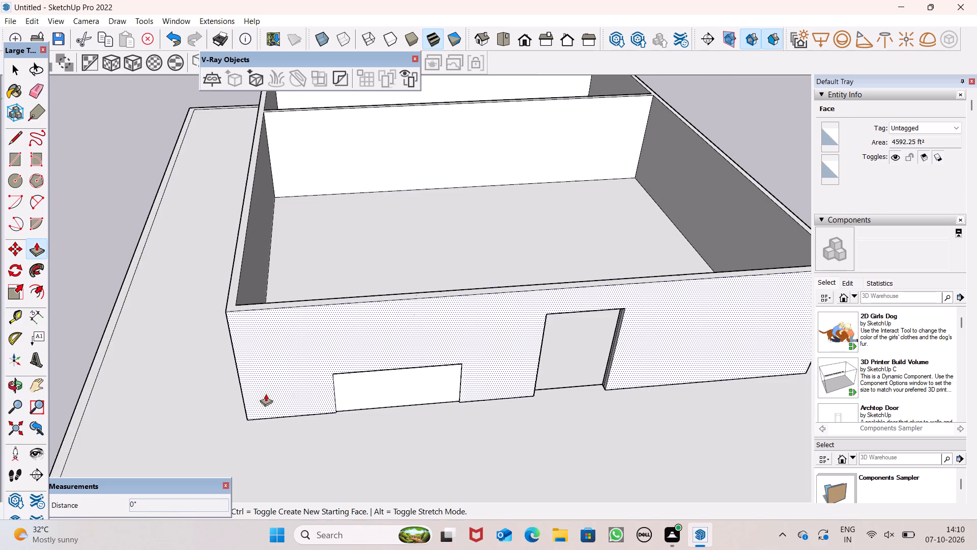
drag(290, 388, 362, 392)
scroll(420, 357, down, 3)
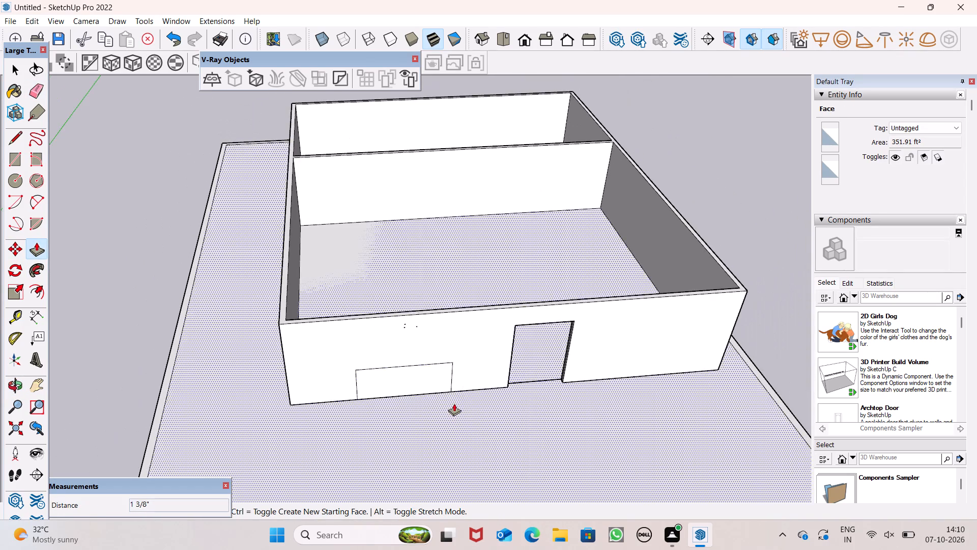
middle_drag(454, 403, 435, 338)
key(space)
key(space)
scroll(477, 324, down, 1)
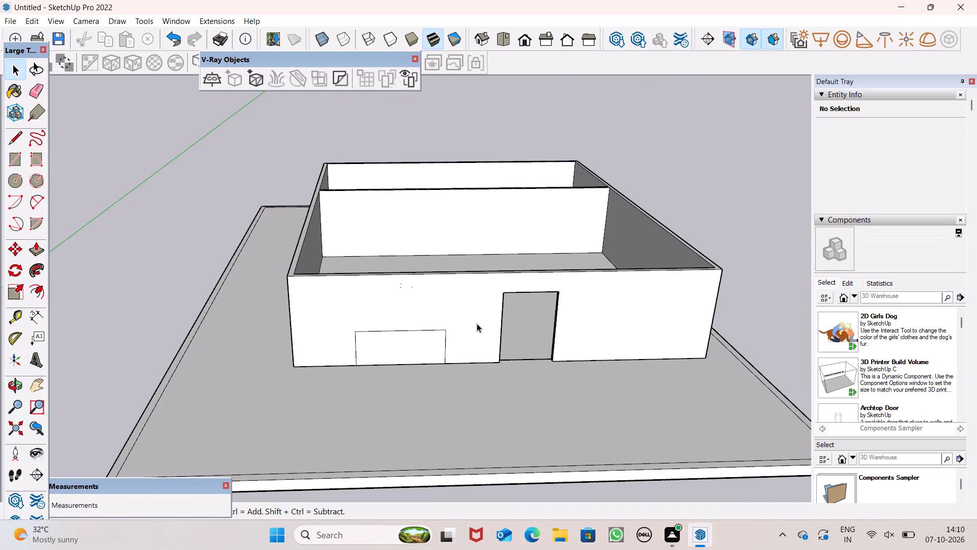
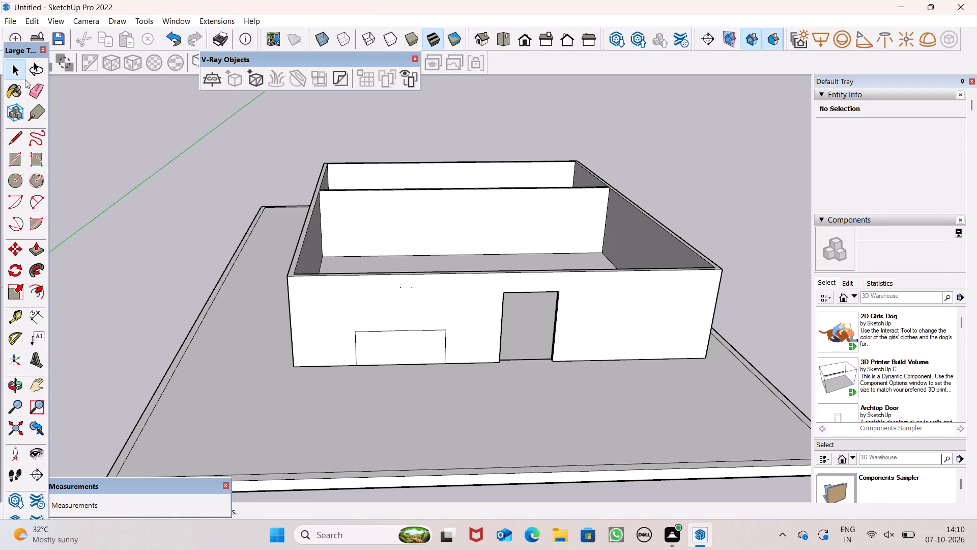
Erase the outline of the low rectangular panel beside the doorway on the front wall.
click(37, 86)
drag(408, 331, 351, 344)
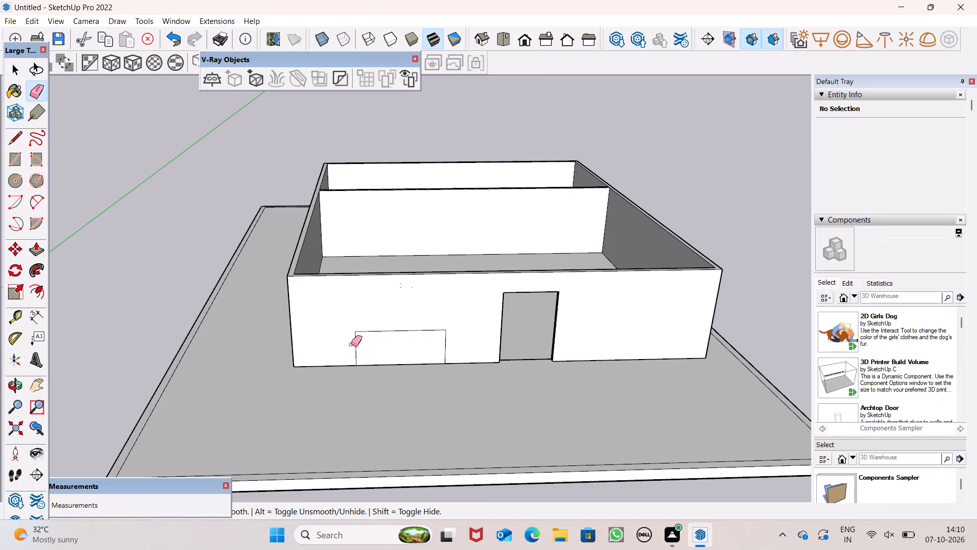
drag(351, 344, 351, 339)
drag(386, 329, 376, 326)
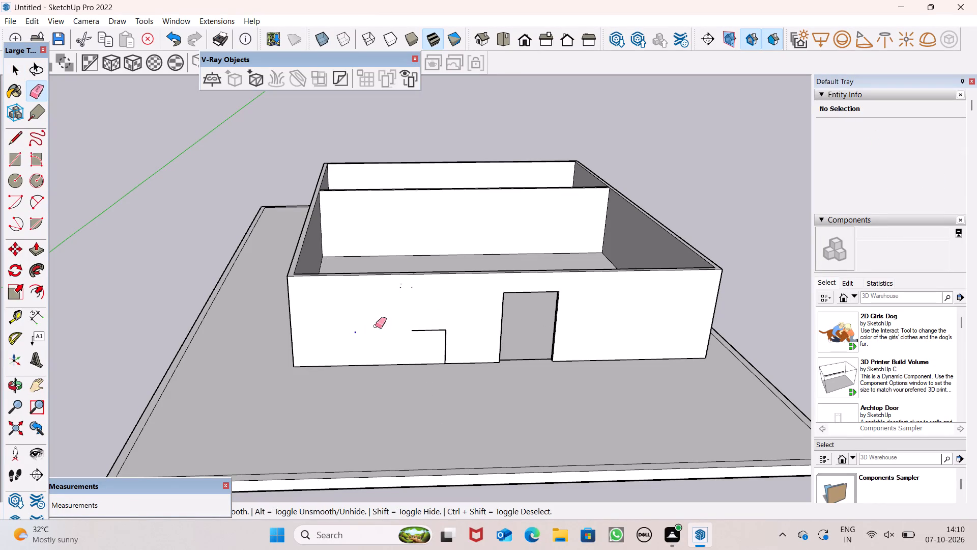
drag(376, 326, 442, 339)
Erase the tiny stray edge fragments left on the front wall's face beside the doorway.
scroll(461, 343, up, 3)
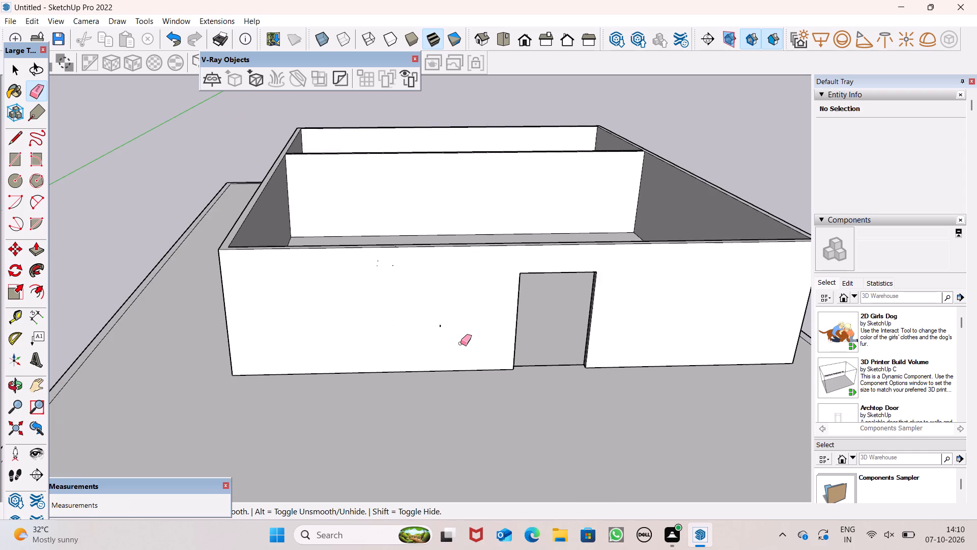
scroll(443, 331, up, 8)
drag(300, 183, 308, 182)
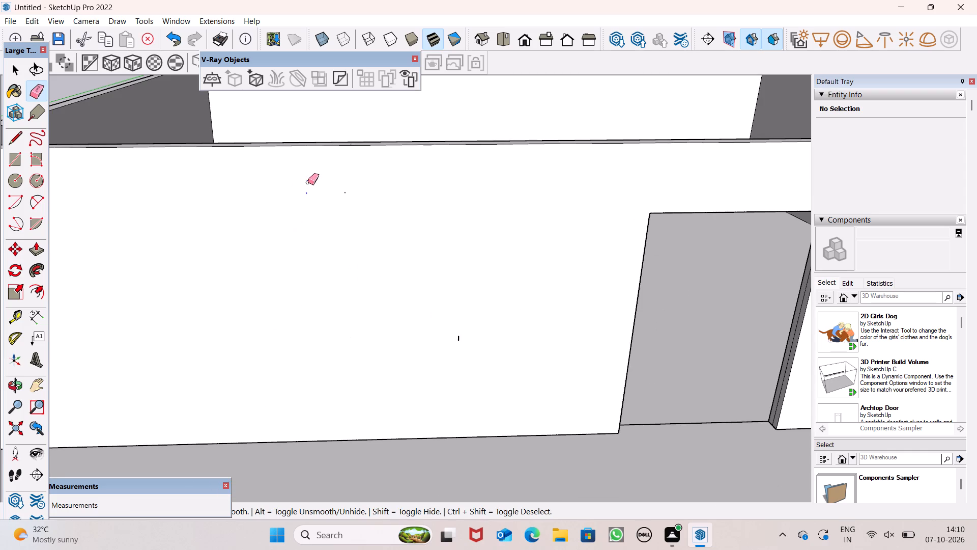
drag(308, 182, 446, 337)
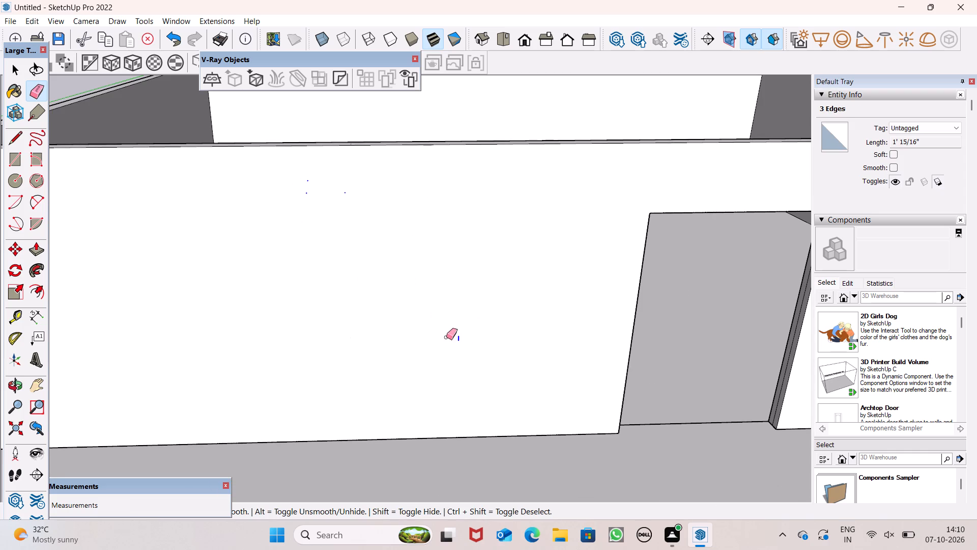
drag(446, 337, 446, 345)
scroll(469, 267, down, 8)
scroll(472, 273, up, 1)
scroll(472, 273, down, 1)
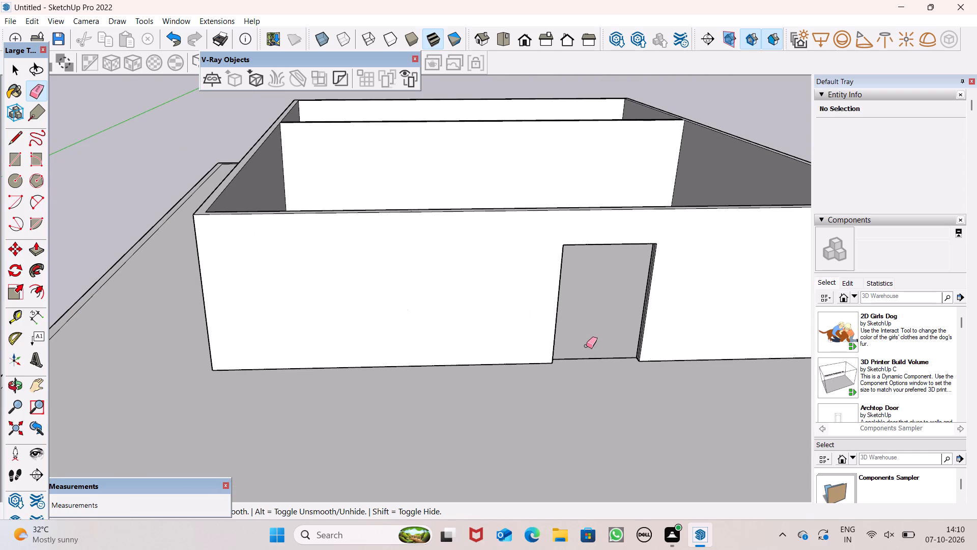
drag(606, 344, 600, 347)
key(space)
key(space)
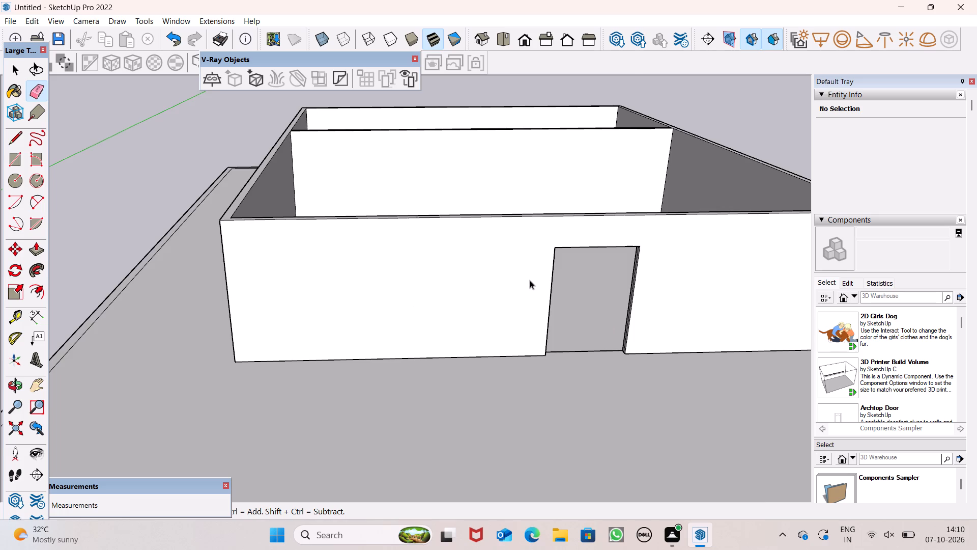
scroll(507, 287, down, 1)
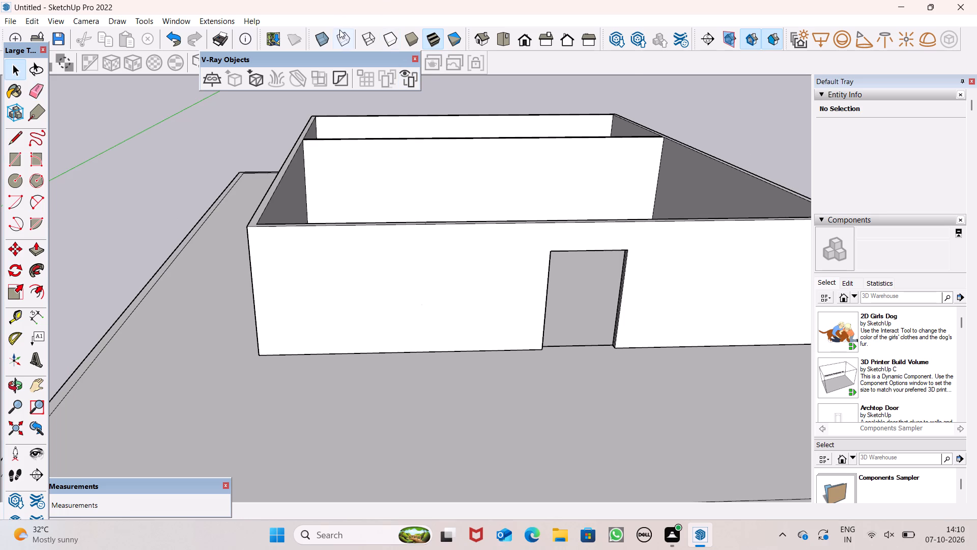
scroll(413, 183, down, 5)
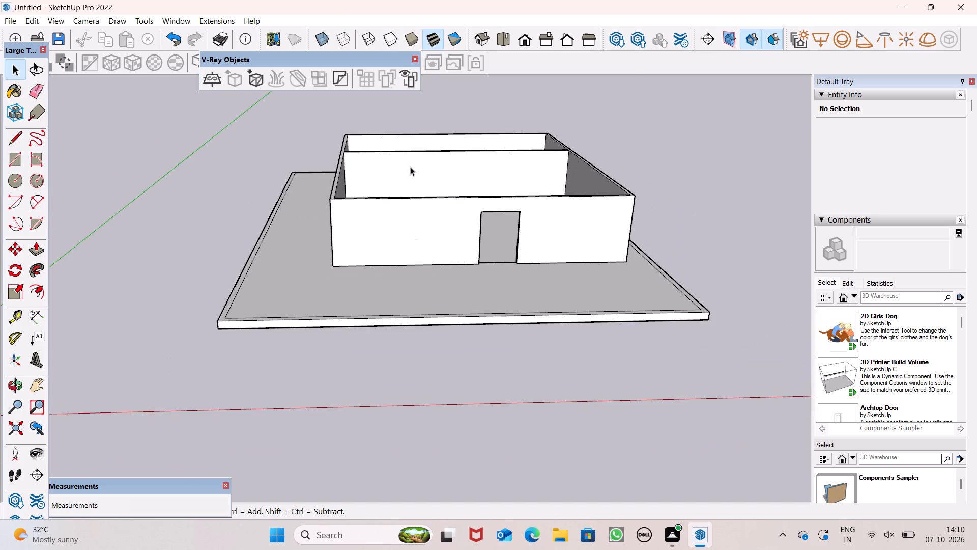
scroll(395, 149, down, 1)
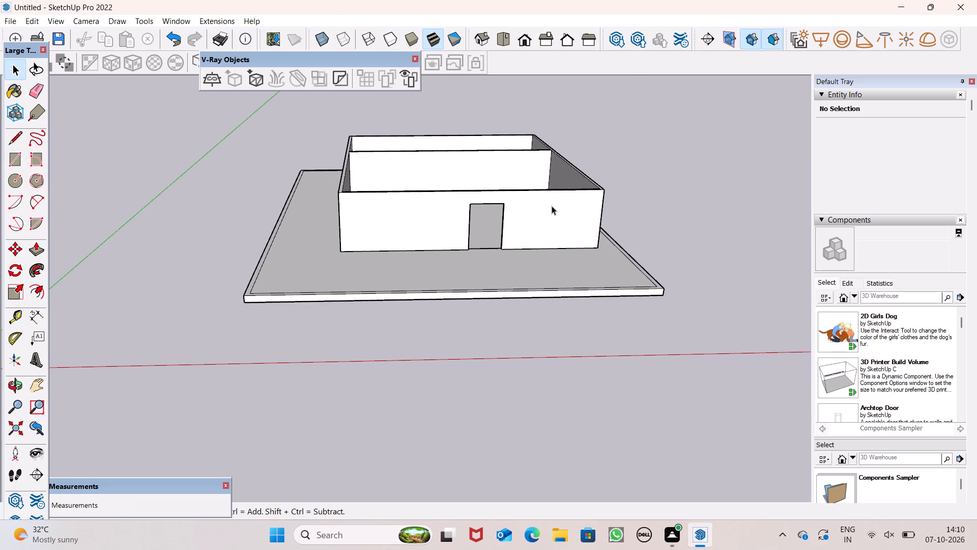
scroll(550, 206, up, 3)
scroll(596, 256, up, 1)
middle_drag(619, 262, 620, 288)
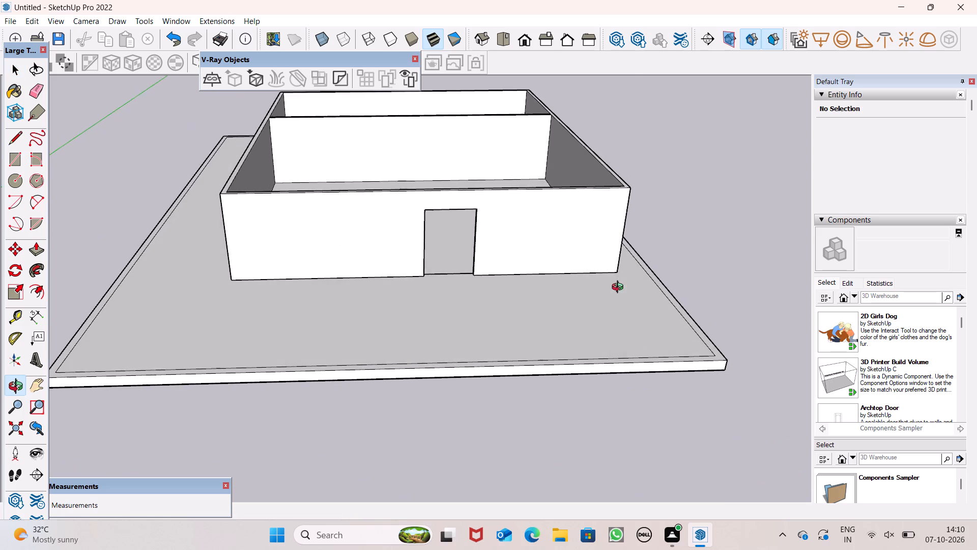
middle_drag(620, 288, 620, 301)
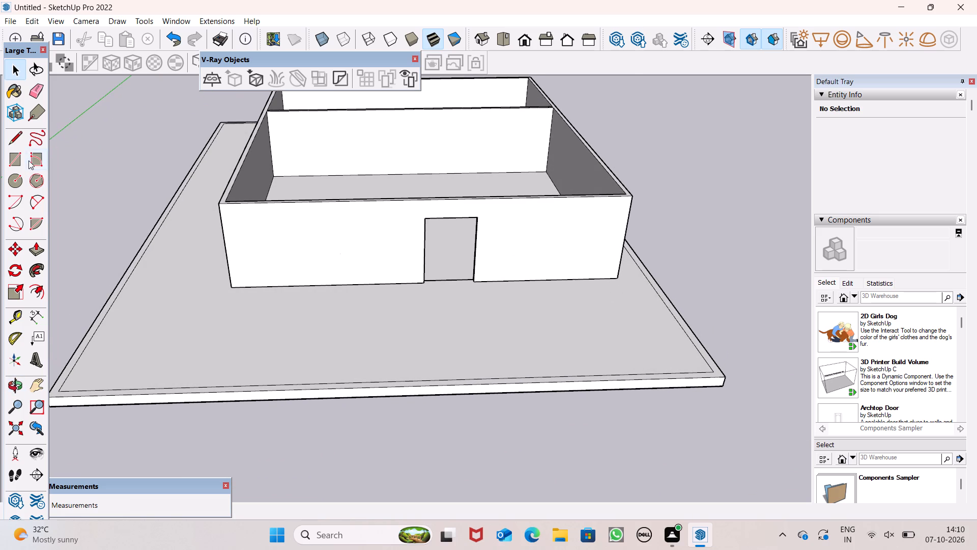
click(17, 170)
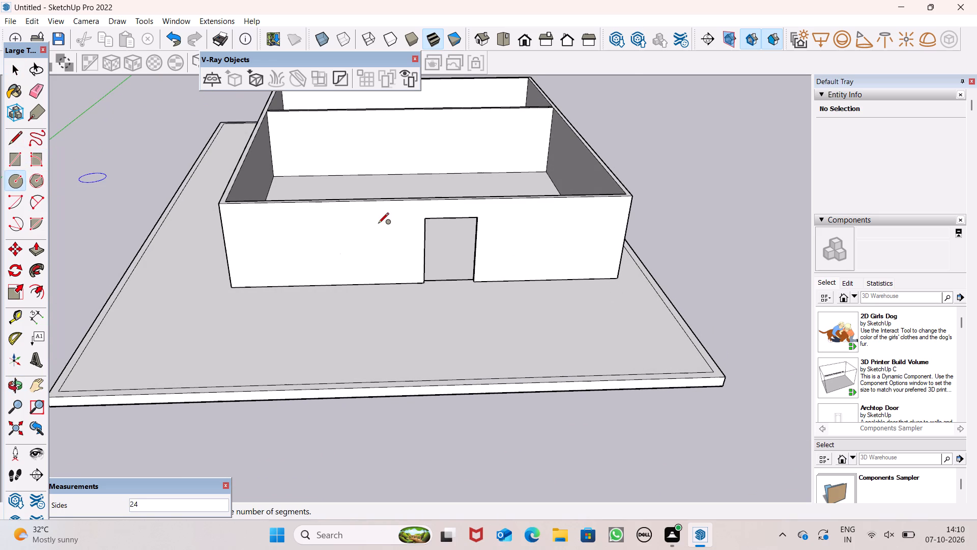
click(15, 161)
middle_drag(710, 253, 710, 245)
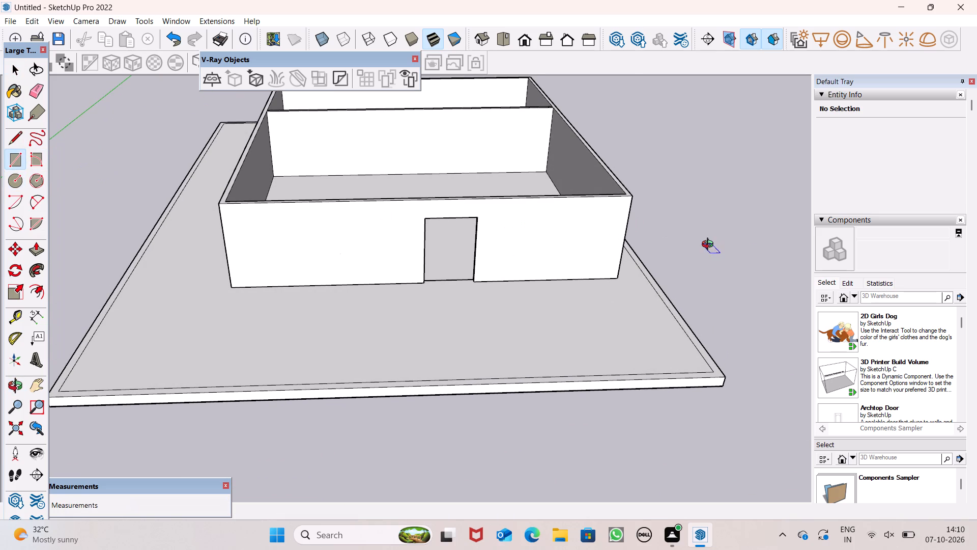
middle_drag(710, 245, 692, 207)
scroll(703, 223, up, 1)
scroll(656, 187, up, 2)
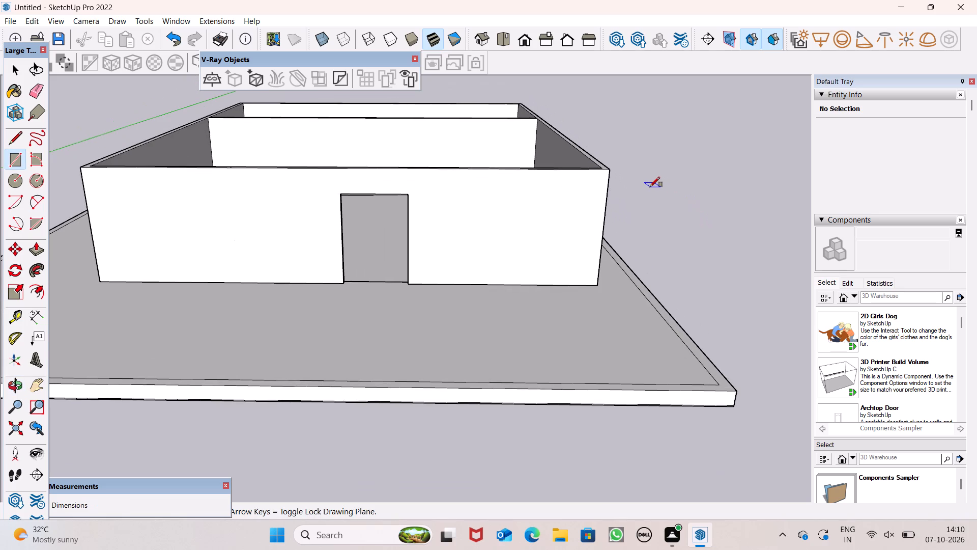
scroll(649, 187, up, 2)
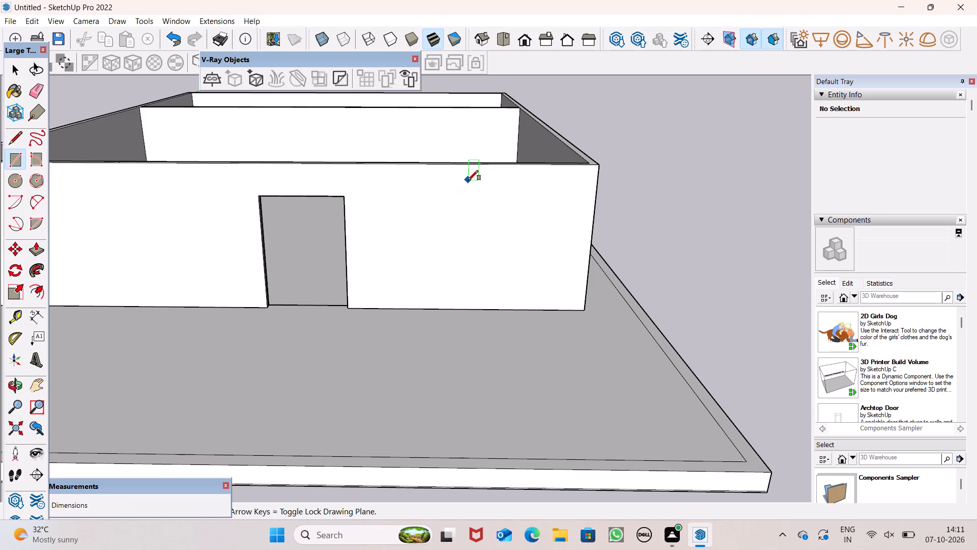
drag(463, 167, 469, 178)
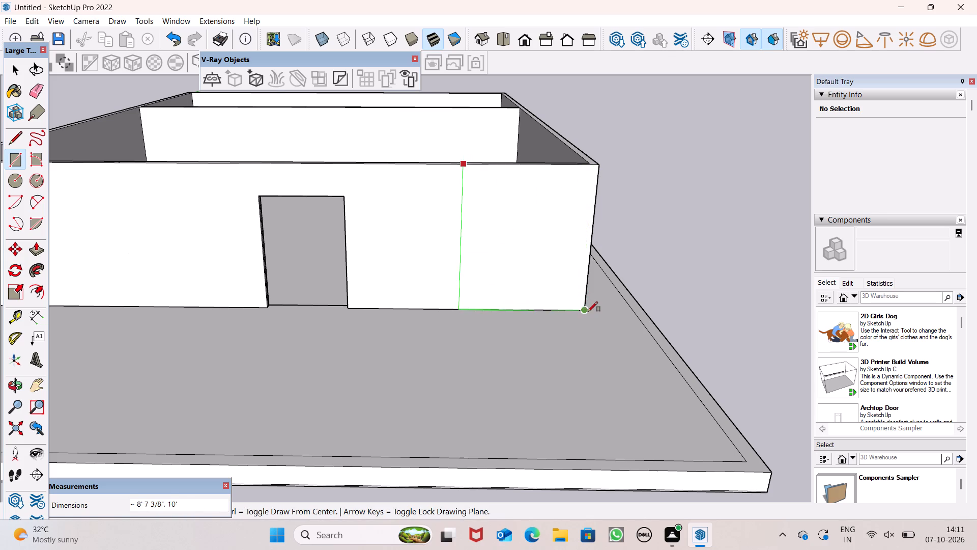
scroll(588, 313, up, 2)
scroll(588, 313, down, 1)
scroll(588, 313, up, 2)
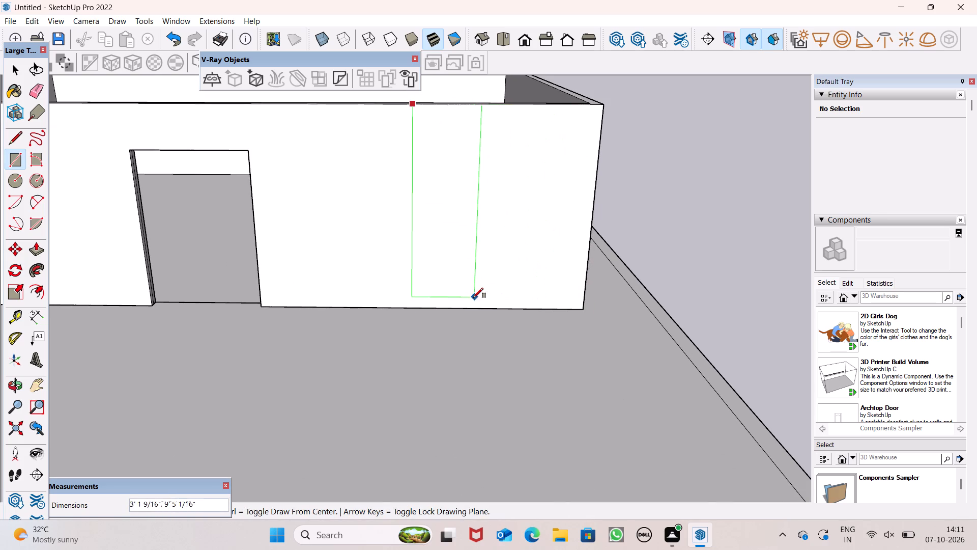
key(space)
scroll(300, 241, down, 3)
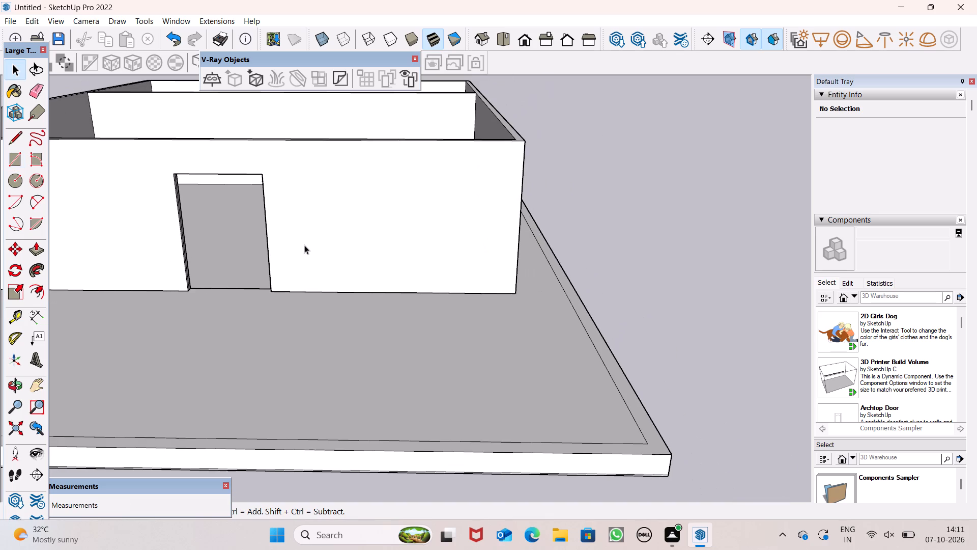
Draw a full-height rectangle about 5' 8 13/16" by 10' on the front wall between the doorway and the nearer end corner.
click(9, 162)
scroll(324, 184, up, 2)
scroll(333, 166, down, 1)
scroll(337, 160, up, 1)
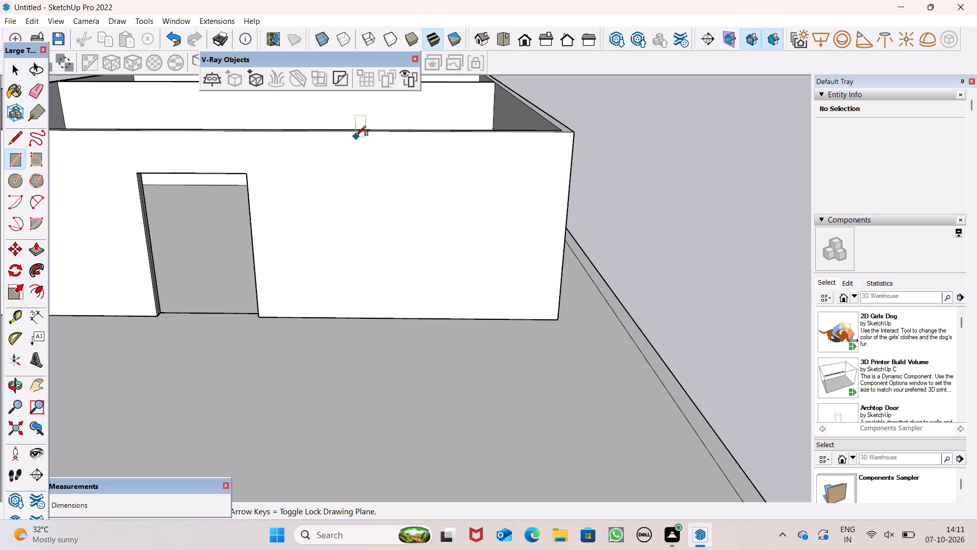
click(354, 133)
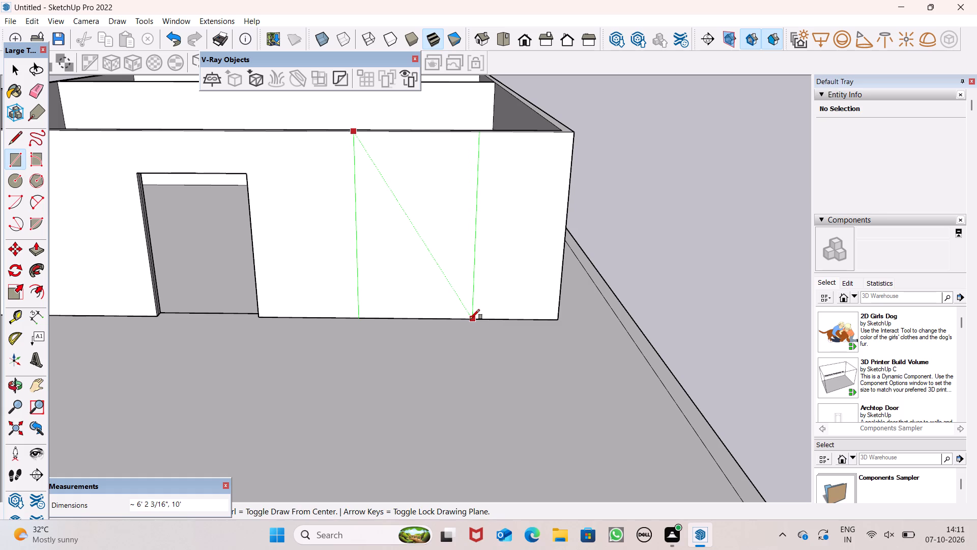
click(464, 319)
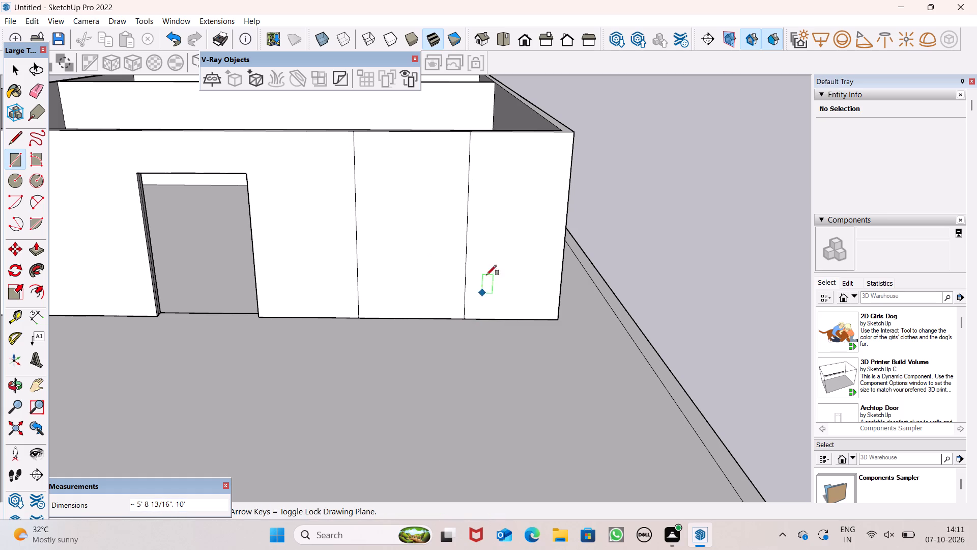
key(space)
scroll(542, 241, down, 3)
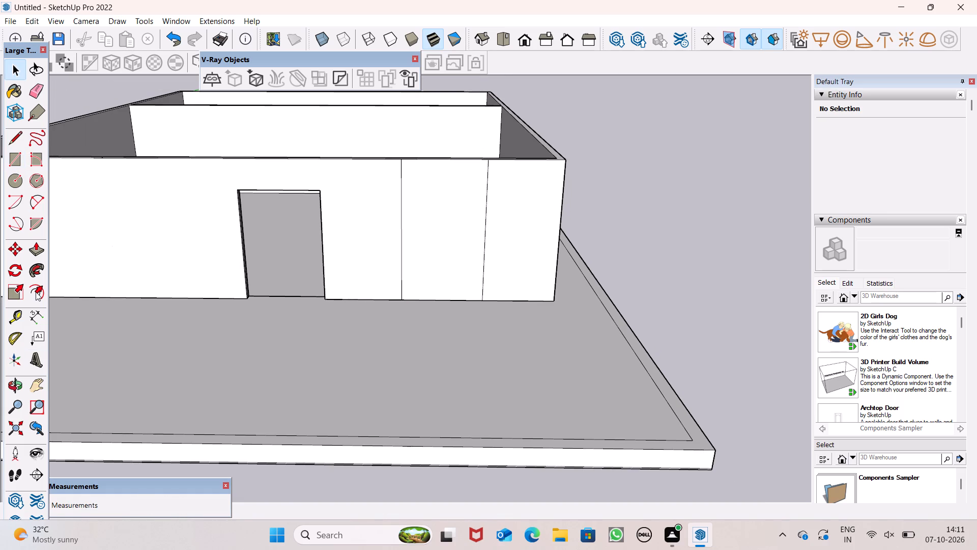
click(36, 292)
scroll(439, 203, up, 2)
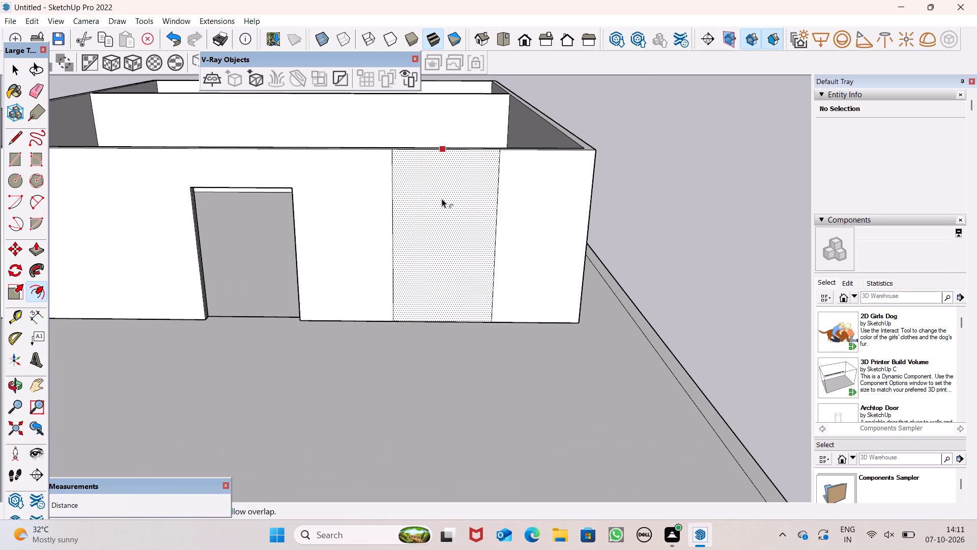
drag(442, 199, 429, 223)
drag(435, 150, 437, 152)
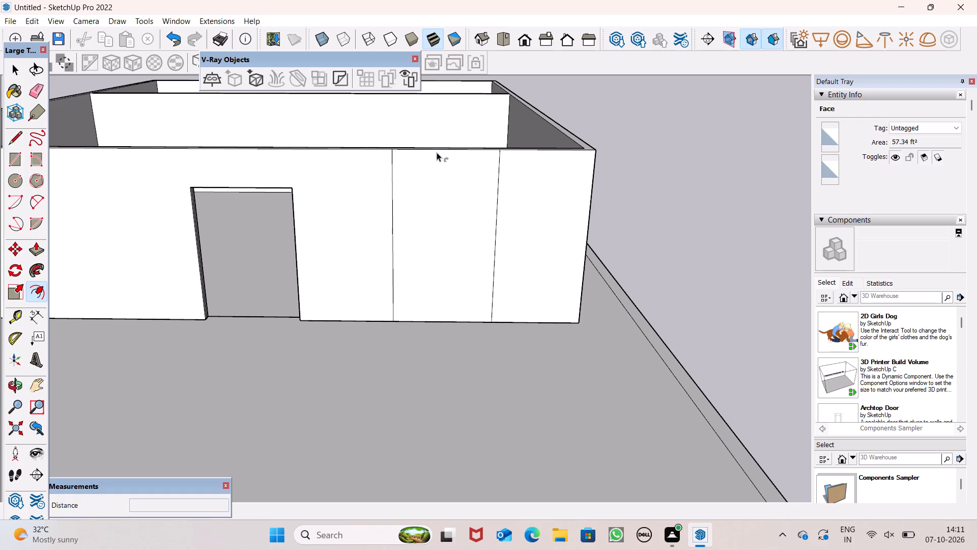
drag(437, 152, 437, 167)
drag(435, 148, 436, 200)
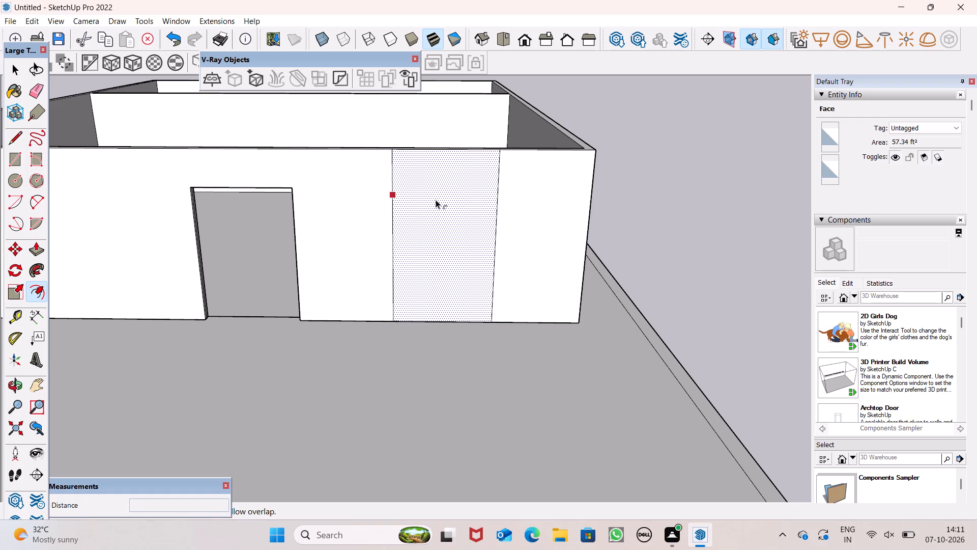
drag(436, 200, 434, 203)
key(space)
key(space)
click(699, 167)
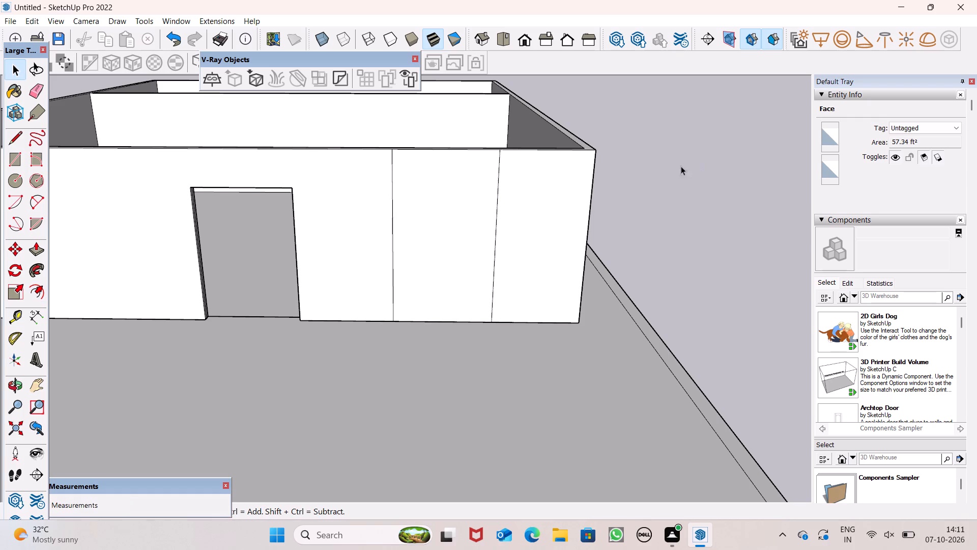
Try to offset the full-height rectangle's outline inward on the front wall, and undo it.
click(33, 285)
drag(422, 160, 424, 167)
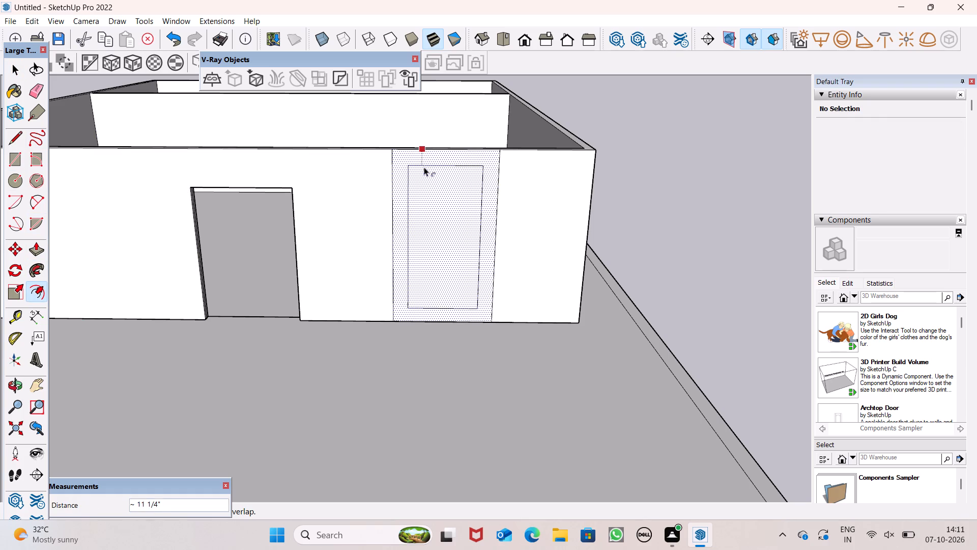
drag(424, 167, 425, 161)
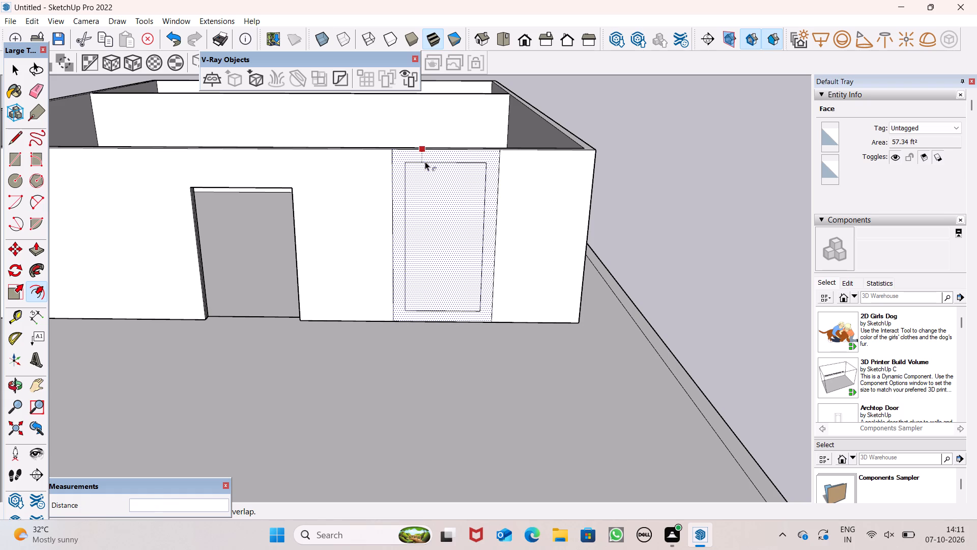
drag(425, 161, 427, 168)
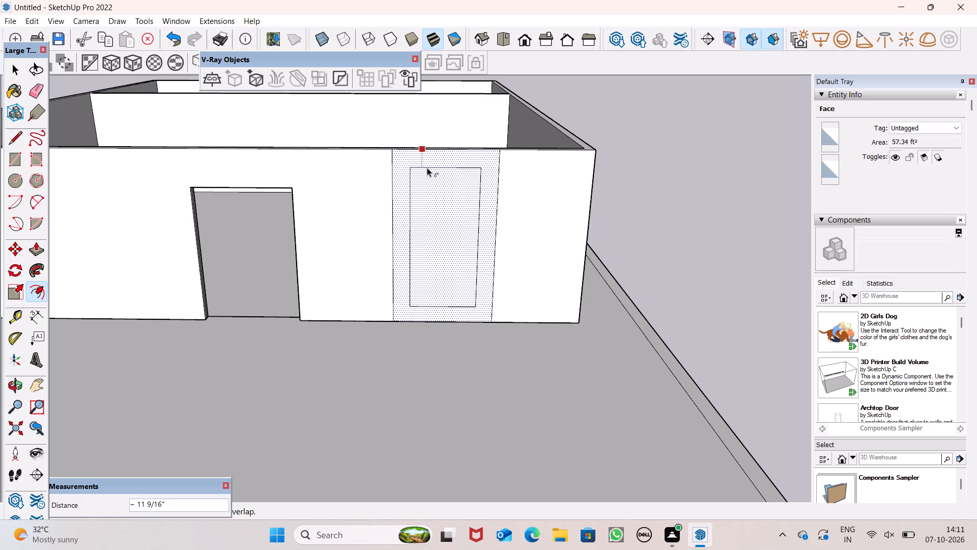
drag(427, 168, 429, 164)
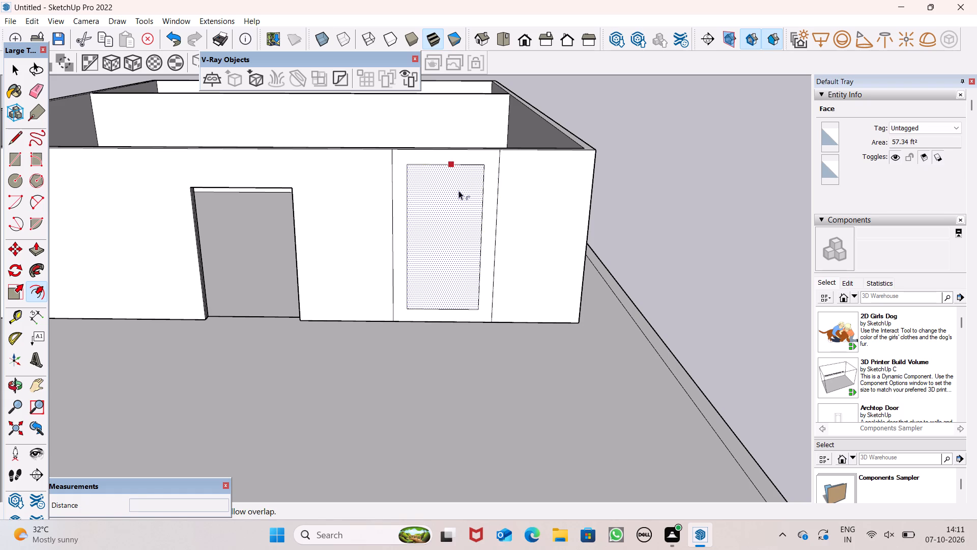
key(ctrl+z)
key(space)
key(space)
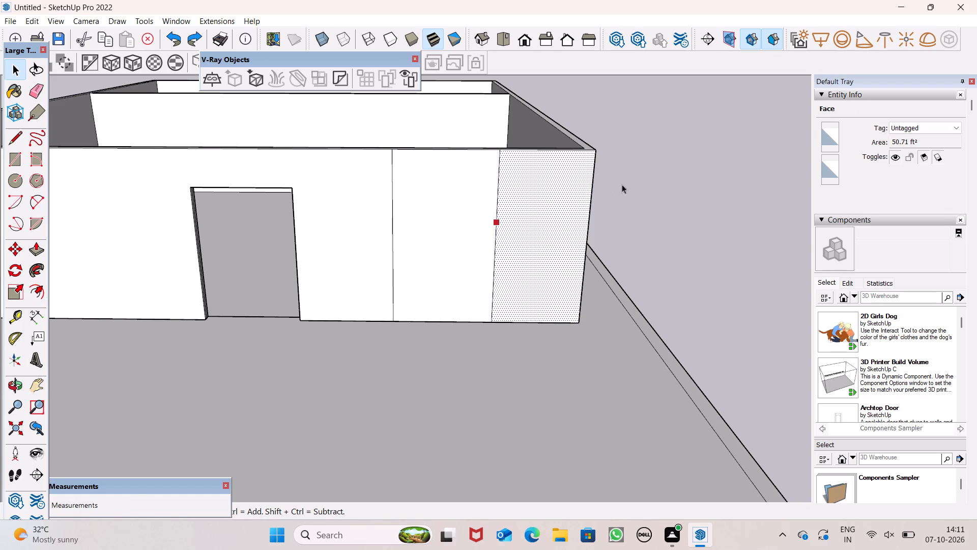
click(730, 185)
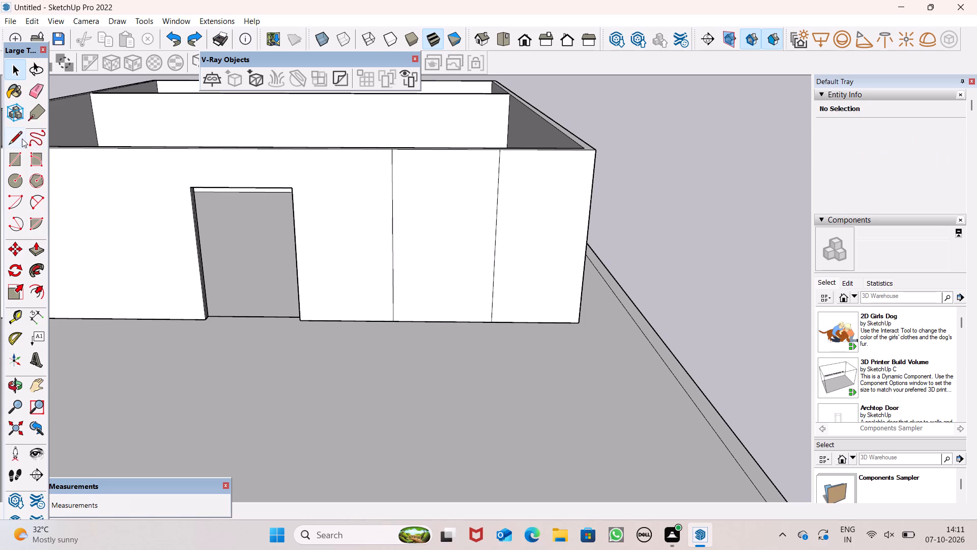
Draw a horizontal line about 5' 8 13/16" long across the full-height panel on the front wall, just below its top edge.
click(22, 139)
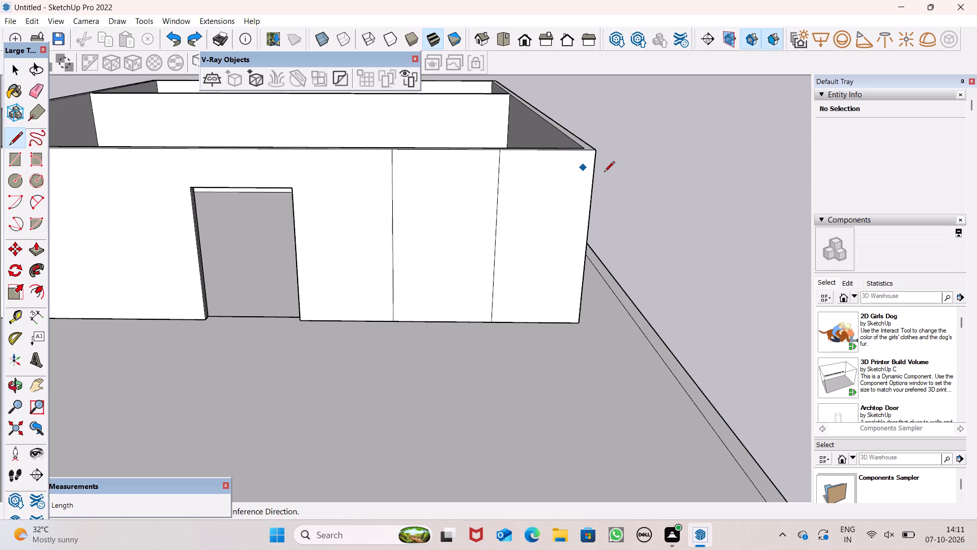
scroll(441, 173, up, 8)
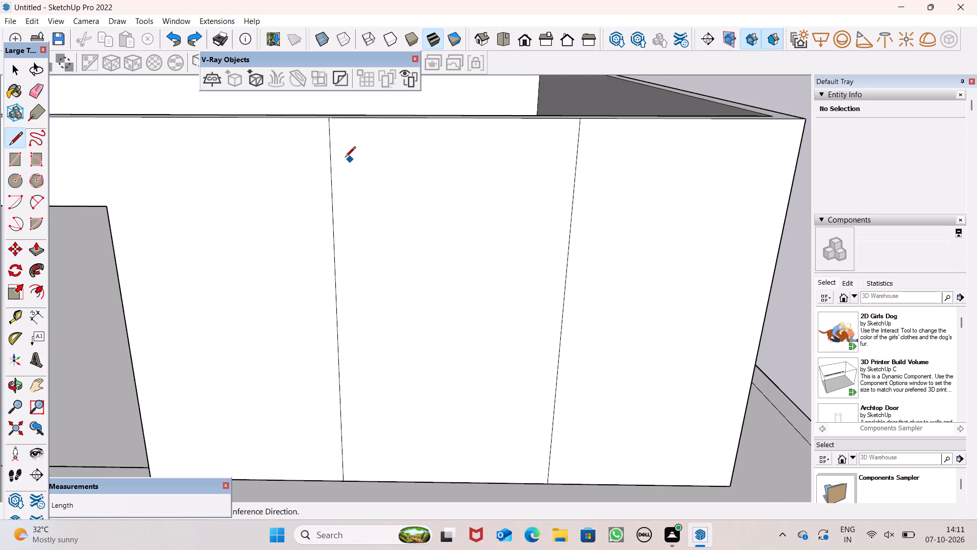
click(330, 162)
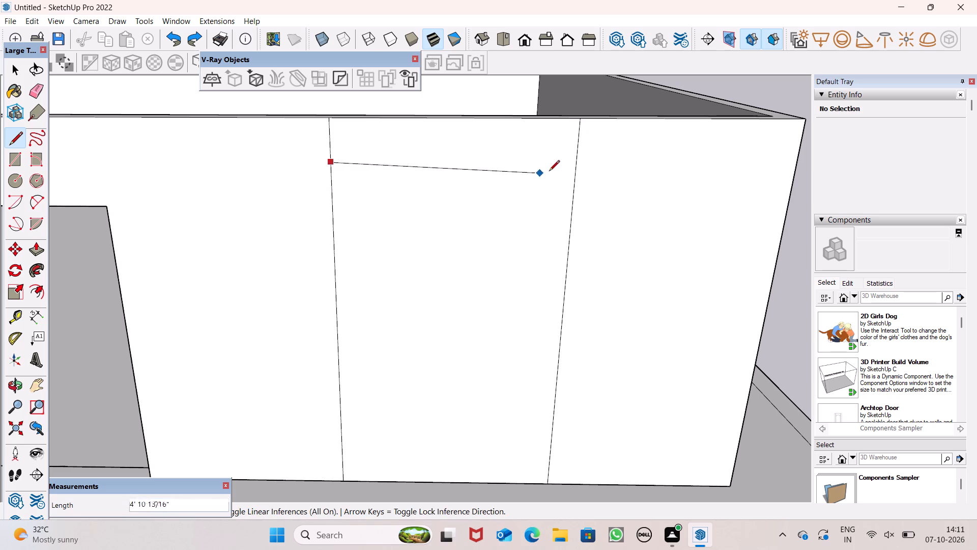
click(579, 162)
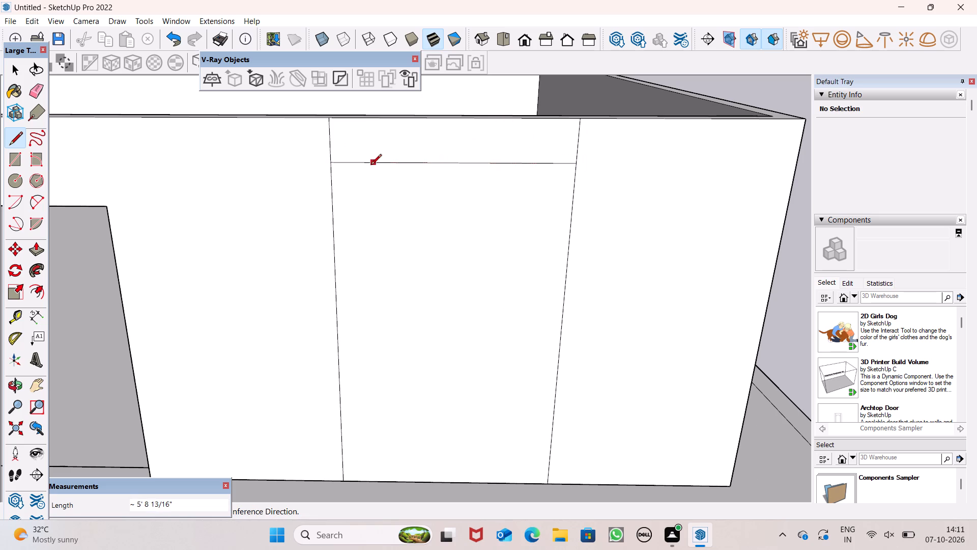
Draw two vertical lines about 8' 11 3/4" long from the horizontal line to the wall base, just inside each side of the panel.
click(340, 164)
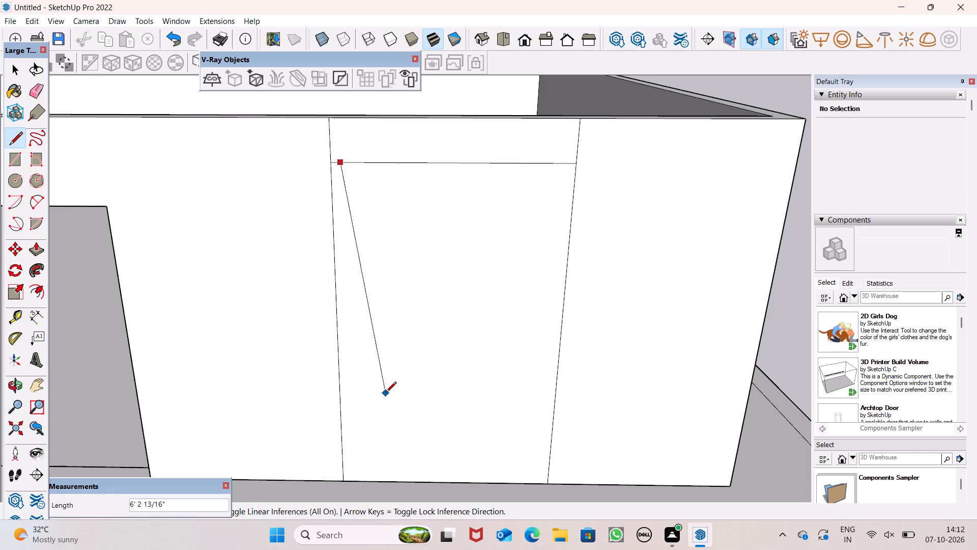
scroll(386, 393, down, 2)
scroll(354, 455, up, 1)
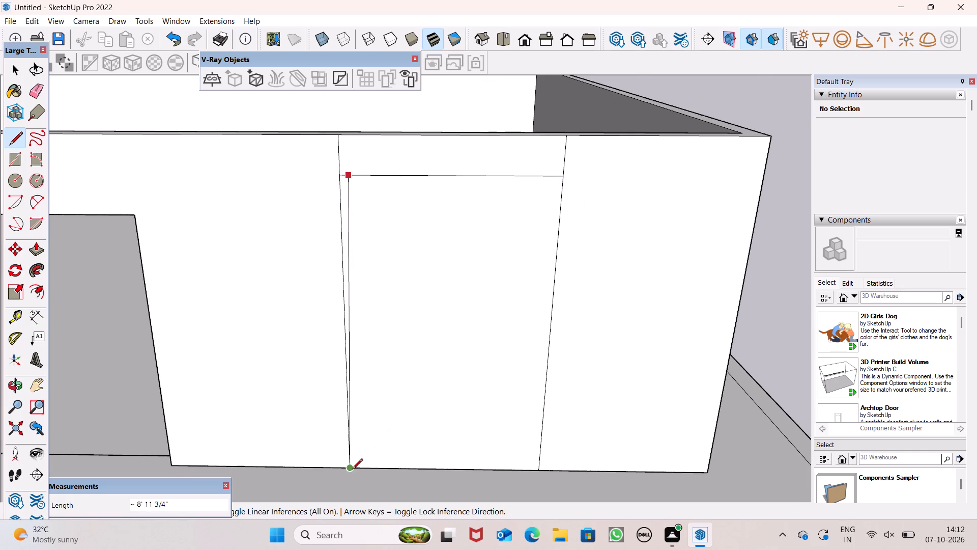
scroll(357, 470, up, 2)
click(358, 470)
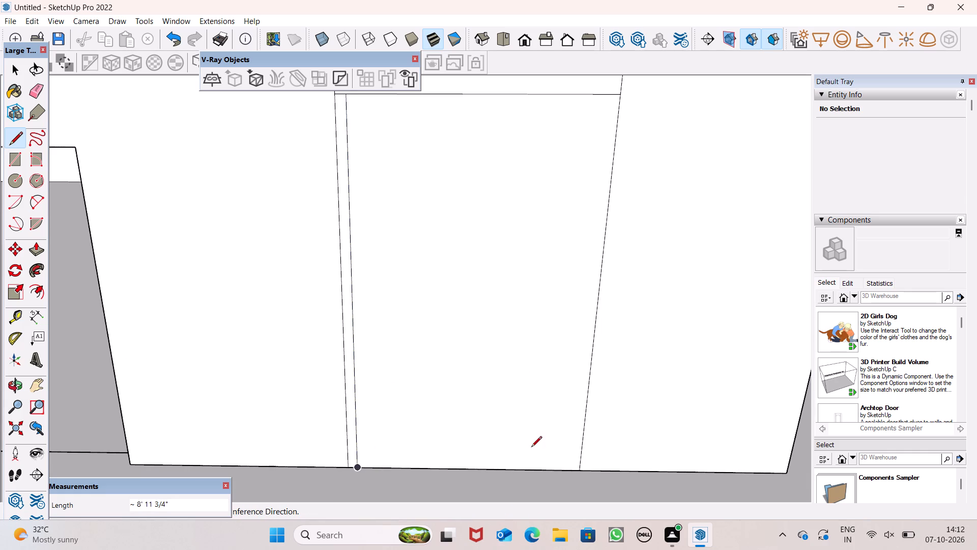
scroll(519, 463, down, 2)
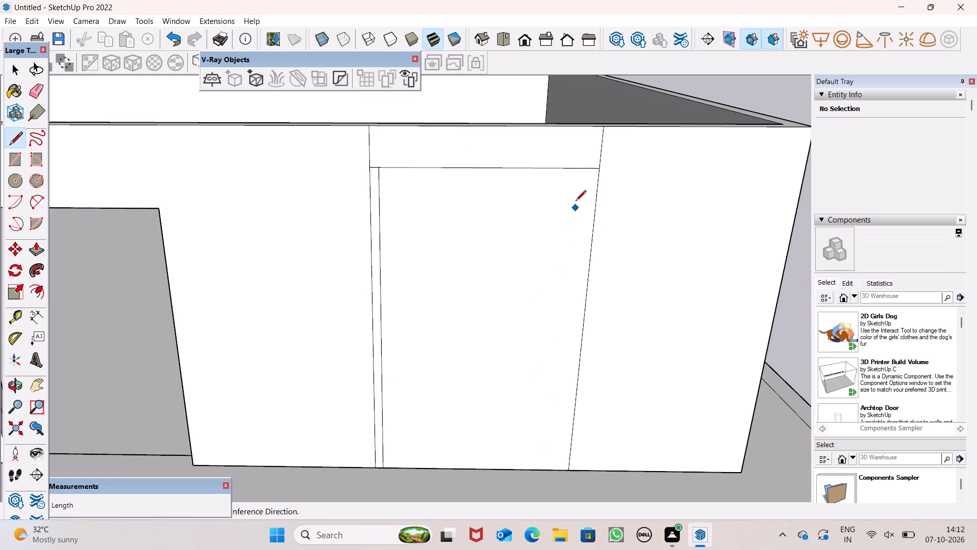
click(559, 169)
scroll(582, 265, down, 2)
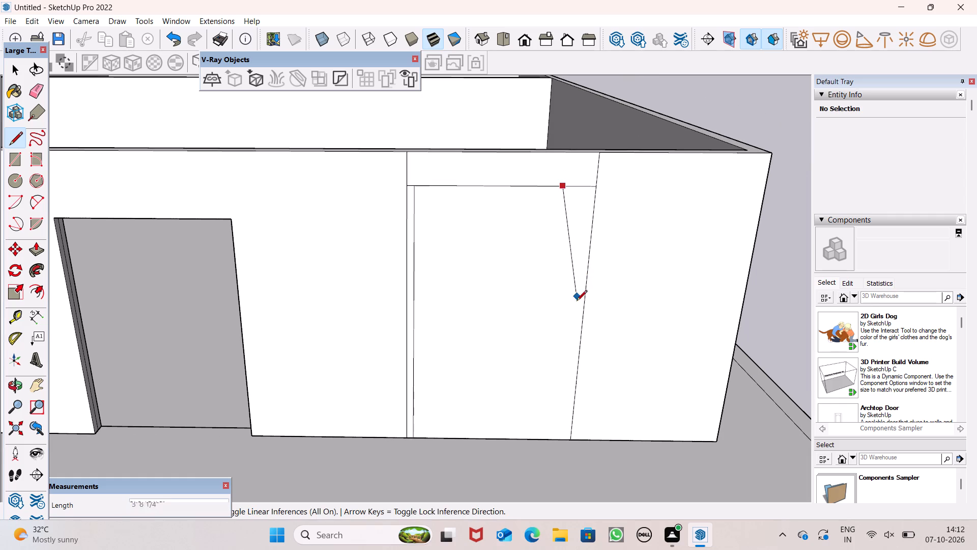
click(548, 439)
key(space)
Erase the two short ends of the horizontal line that extend past the inner vertical lines on the panel.
scroll(585, 368, down, 4)
scroll(545, 164, up, 4)
click(40, 91)
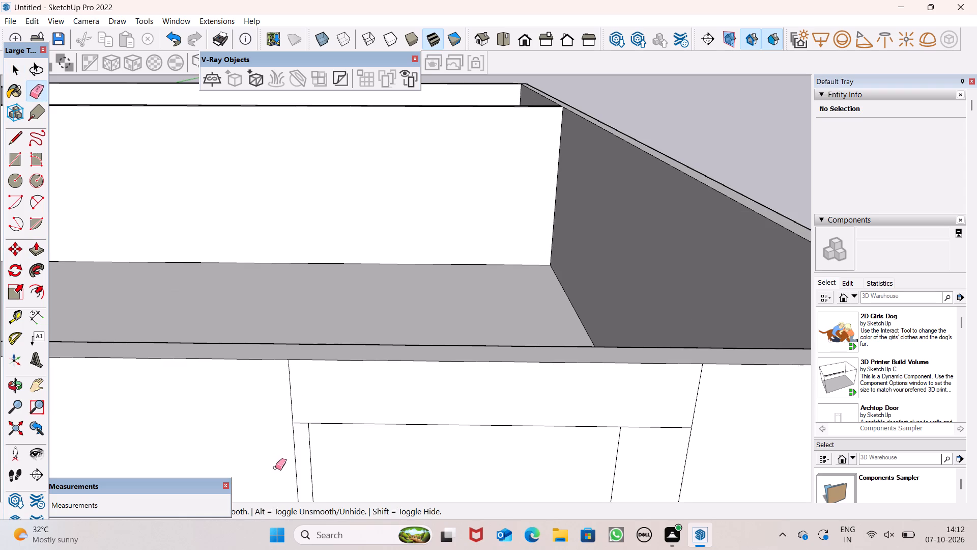
scroll(301, 449, up, 4)
drag(300, 402, 301, 414)
scroll(306, 387, down, 7)
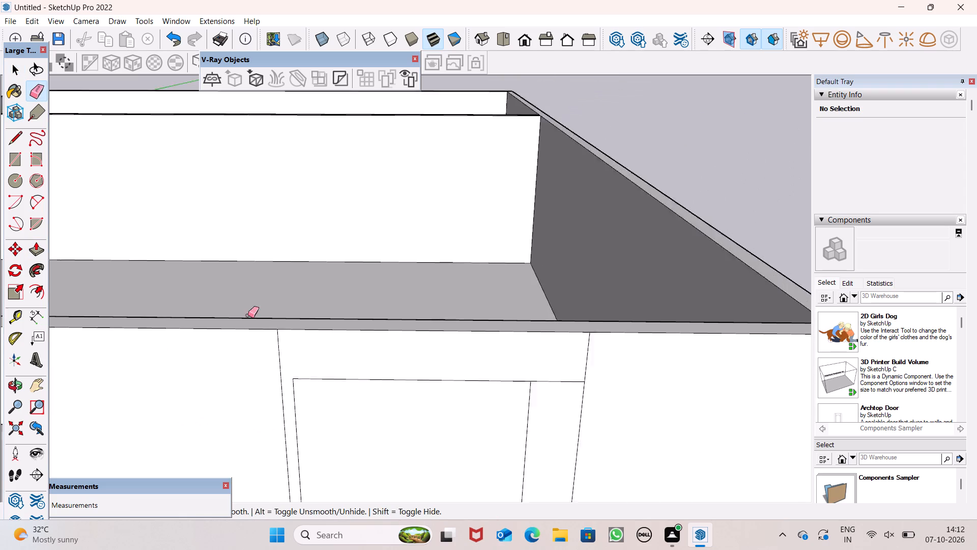
scroll(248, 315, down, 2)
click(432, 358)
scroll(427, 349, down, 5)
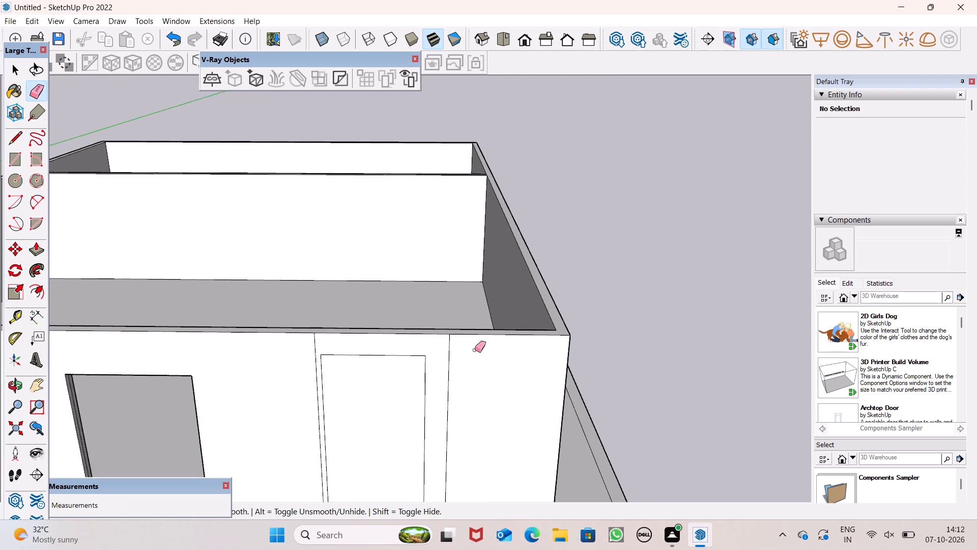
scroll(475, 350, down, 1)
scroll(519, 367, down, 1)
key(space)
Examine the whole building and the framed panel on the front wall from a distance and from above.
scroll(346, 411, down, 5)
middle_drag(365, 426, 397, 400)
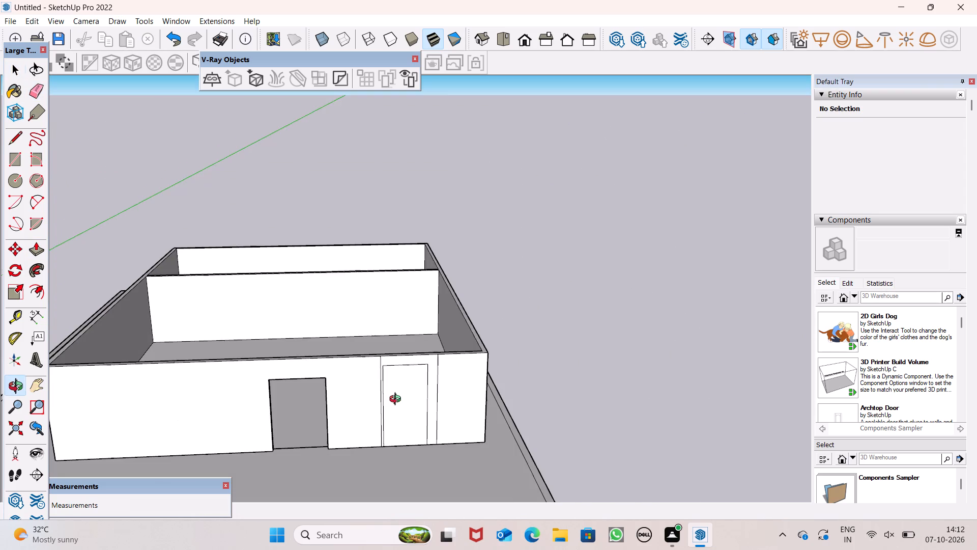
middle_drag(397, 400, 398, 400)
scroll(396, 398, down, 4)
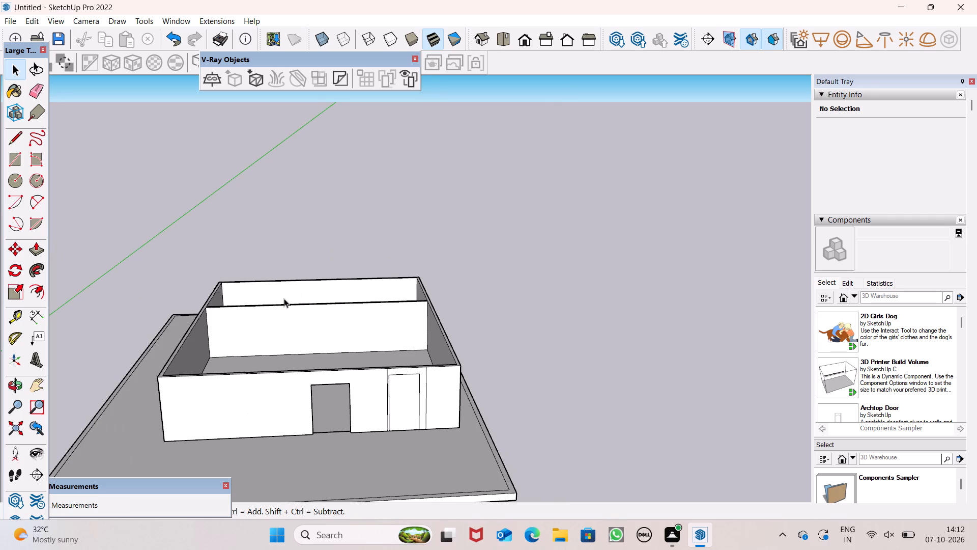
scroll(283, 300, down, 5)
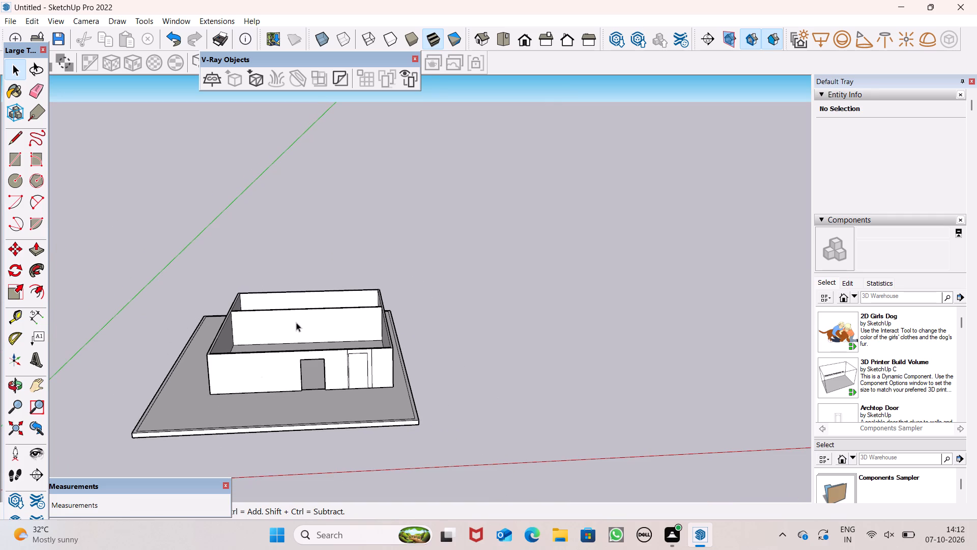
scroll(323, 315, down, 2)
middle_drag(322, 315, 344, 405)
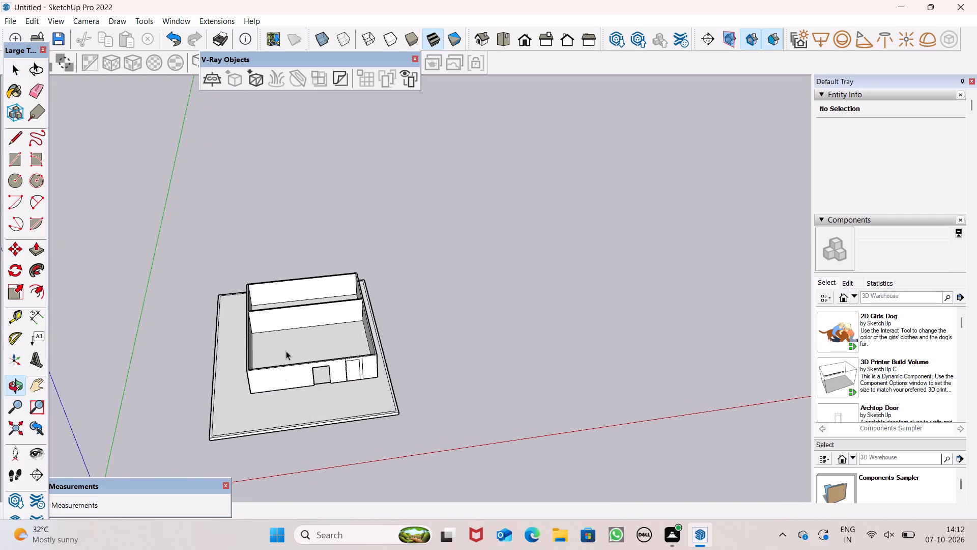
scroll(268, 381, up, 8)
middle_drag(280, 397, 283, 418)
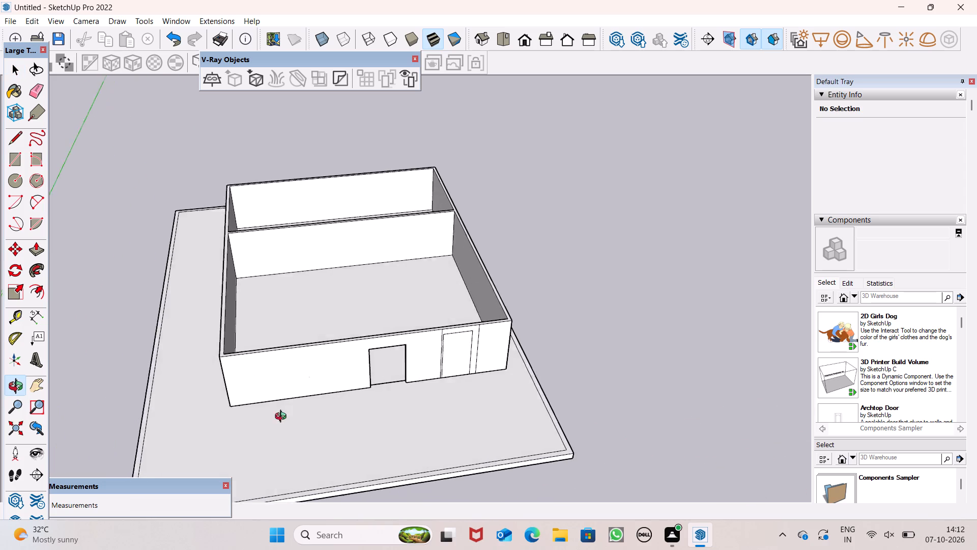
middle_drag(283, 418, 281, 437)
scroll(281, 437, up, 2)
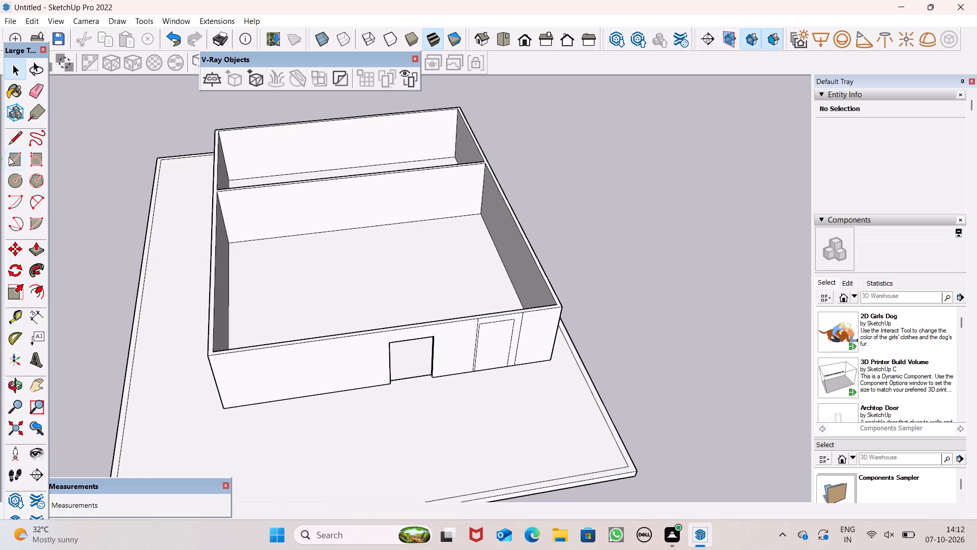
Draw a rectangle about 11' 8 3/8" by 8' 7/16" on the slab against the front wall, between the doorway and the far end corner.
click(9, 157)
middle_drag(422, 477, 423, 477)
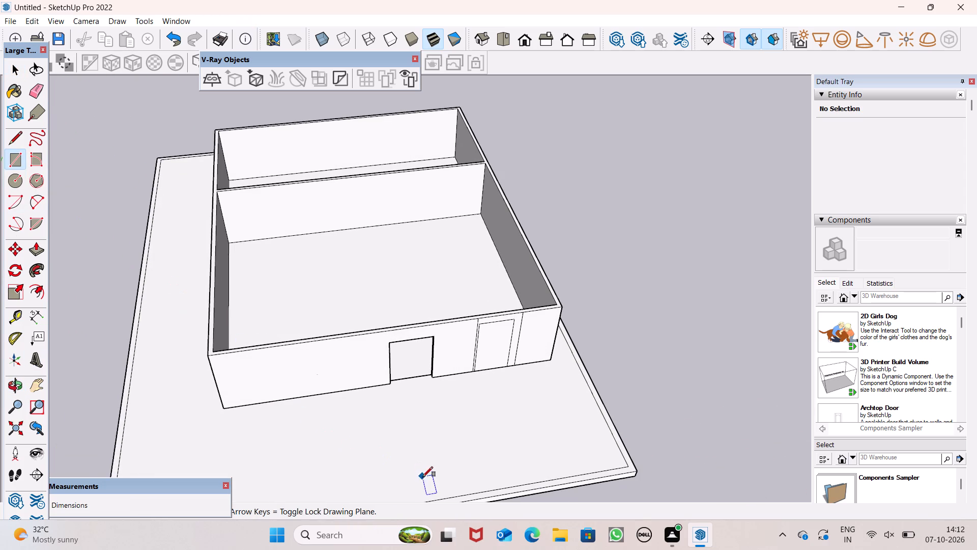
middle_drag(423, 477, 367, 368)
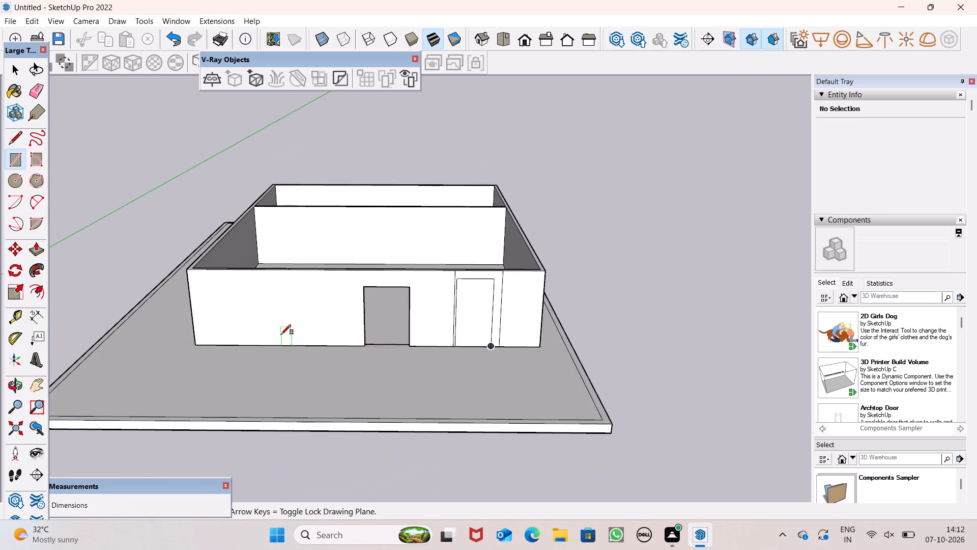
scroll(281, 335, up, 1)
middle_drag(280, 335, 286, 363)
scroll(258, 342, up, 1)
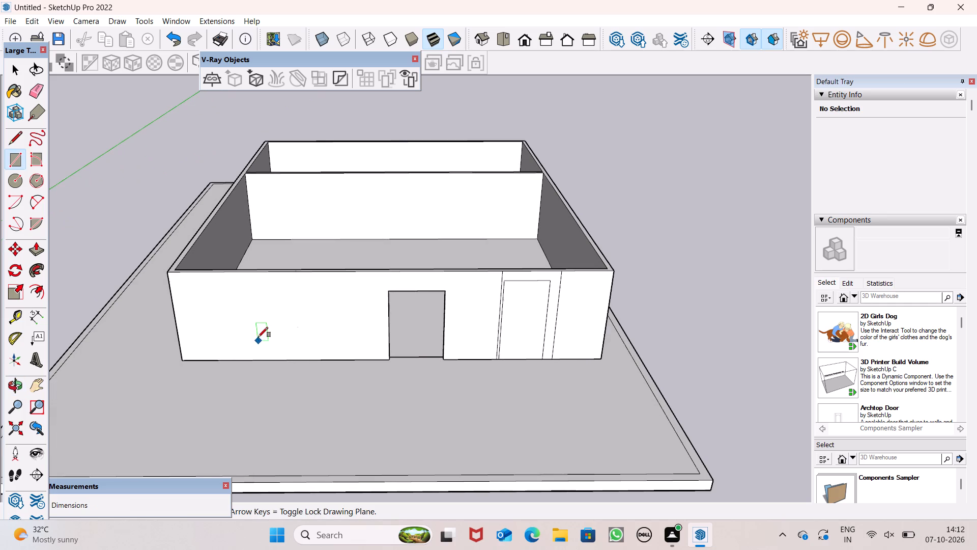
middle_drag(418, 368, 273, 361)
scroll(418, 368, up, 1)
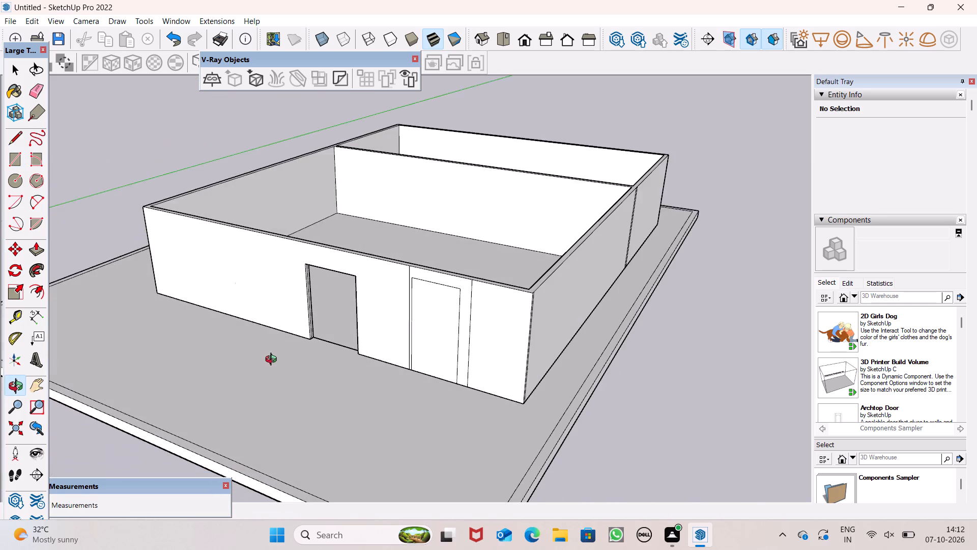
middle_drag(273, 361, 378, 395)
scroll(393, 353, down, 1)
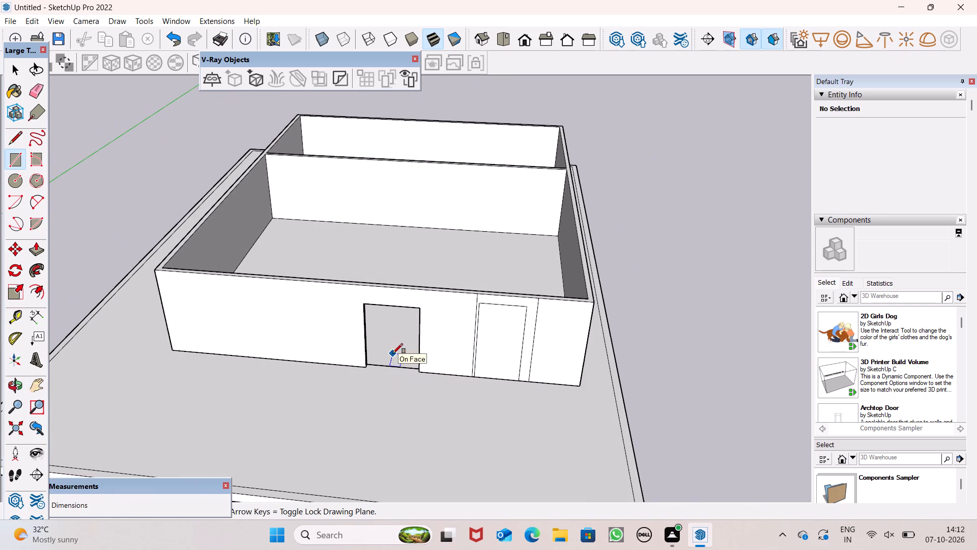
scroll(408, 349, down, 3)
middle_drag(371, 377, 381, 372)
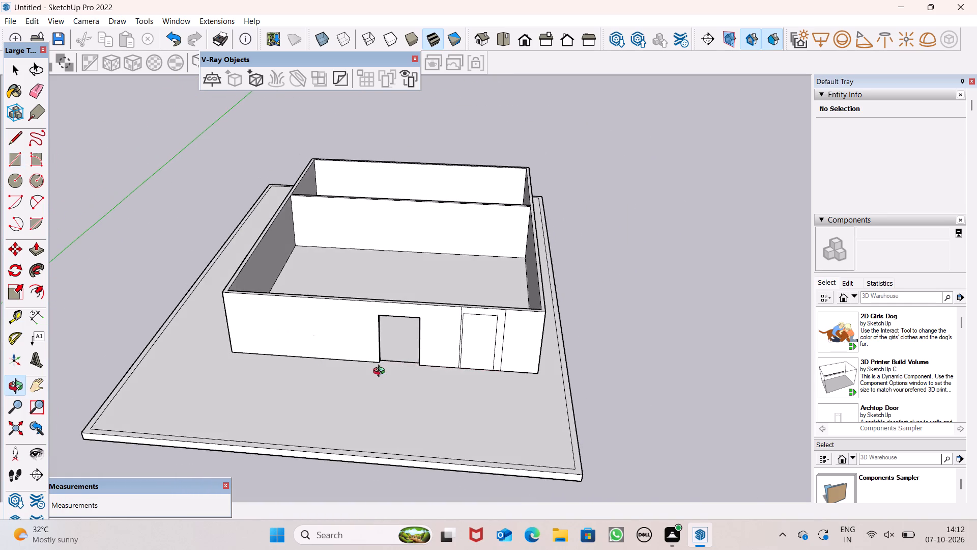
middle_drag(381, 372, 419, 368)
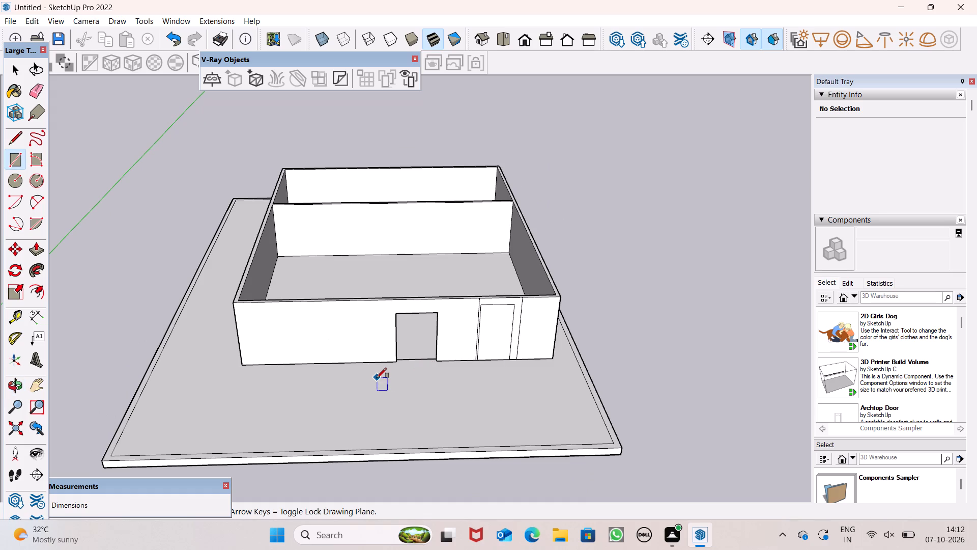
scroll(367, 374, up, 1)
middle_drag(317, 332, 314, 300)
scroll(314, 300, up, 2)
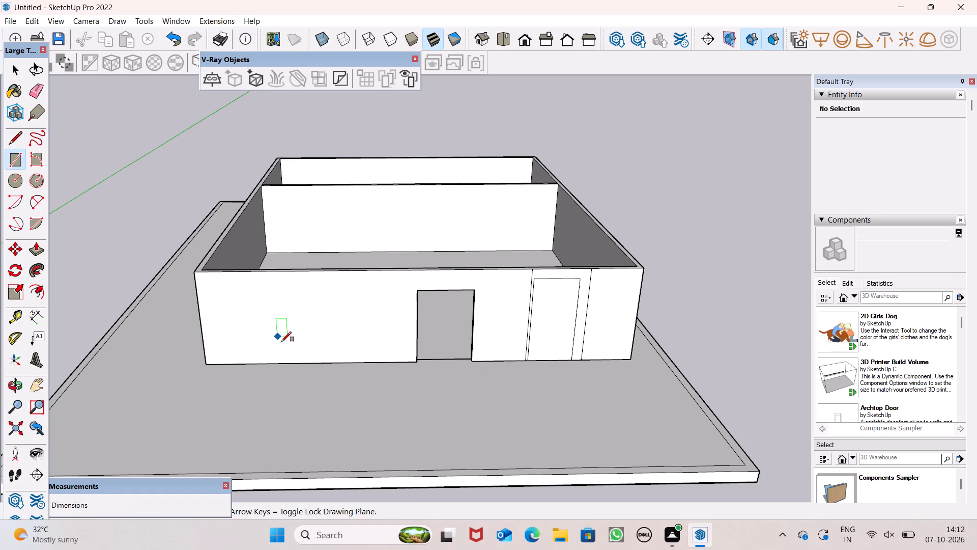
middle_drag(289, 345, 290, 336)
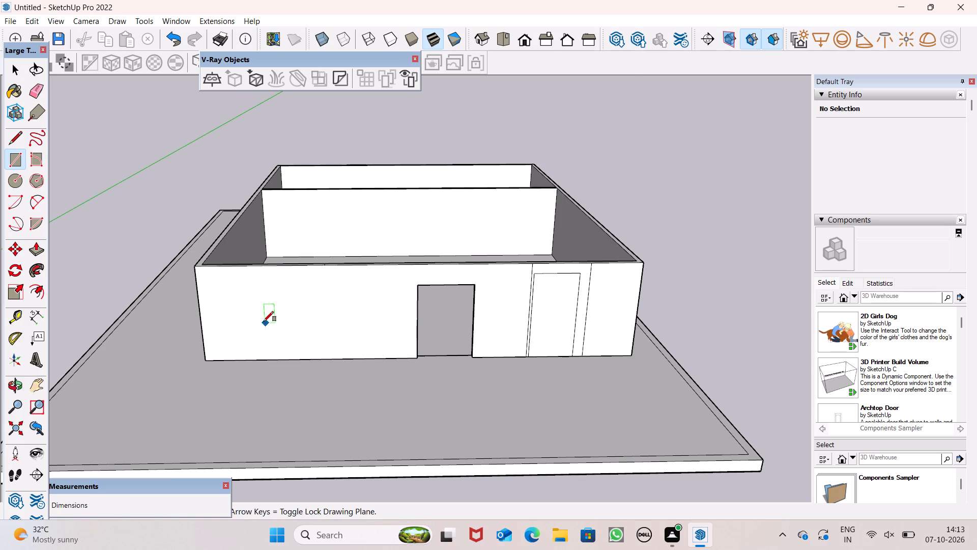
scroll(334, 331, down, 6)
middle_drag(348, 362, 355, 429)
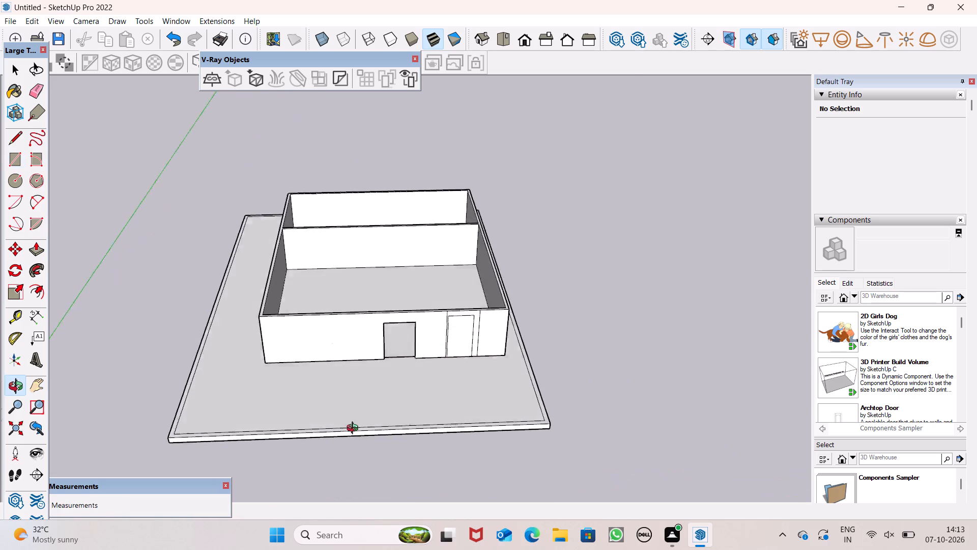
middle_drag(355, 429, 335, 488)
scroll(330, 377, up, 8)
middle_drag(338, 361, 342, 374)
scroll(342, 374, up, 1)
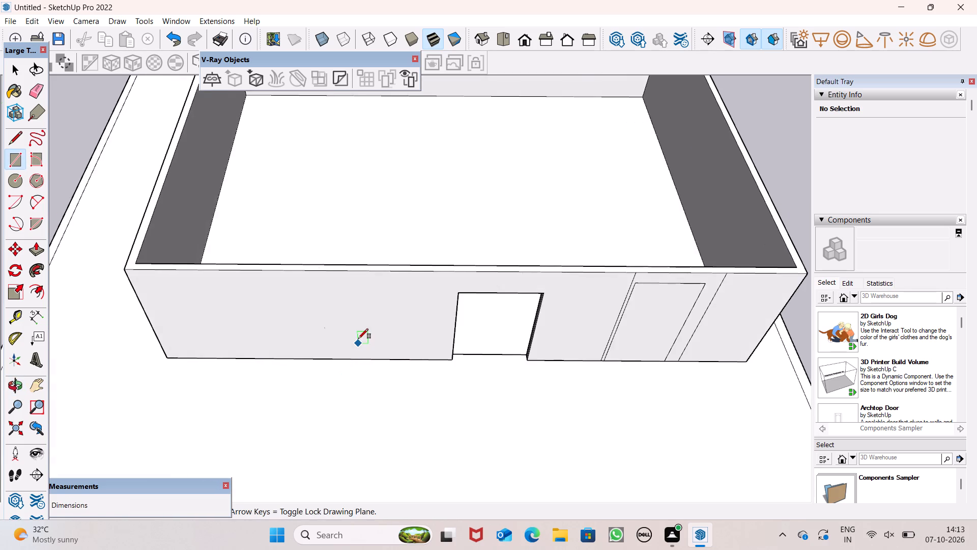
scroll(358, 338, down, 3)
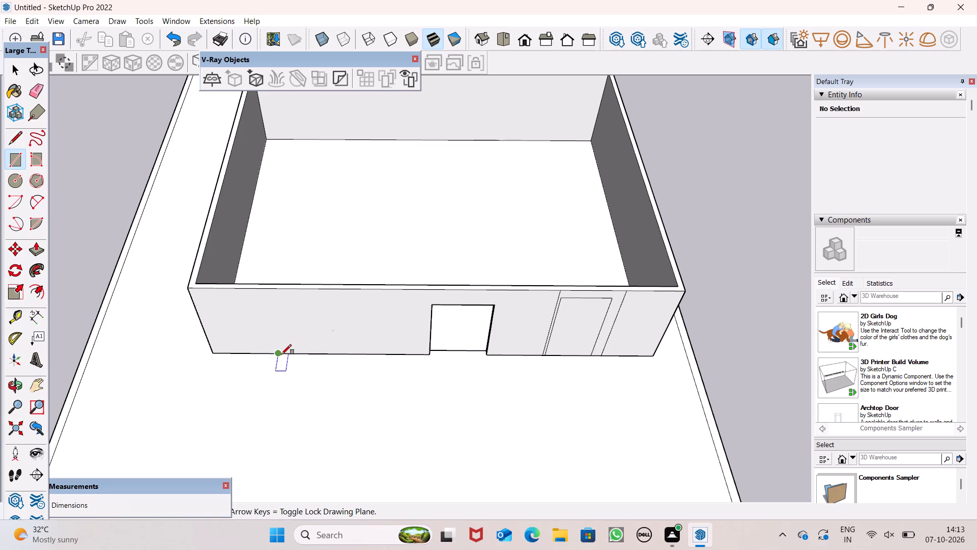
click(275, 353)
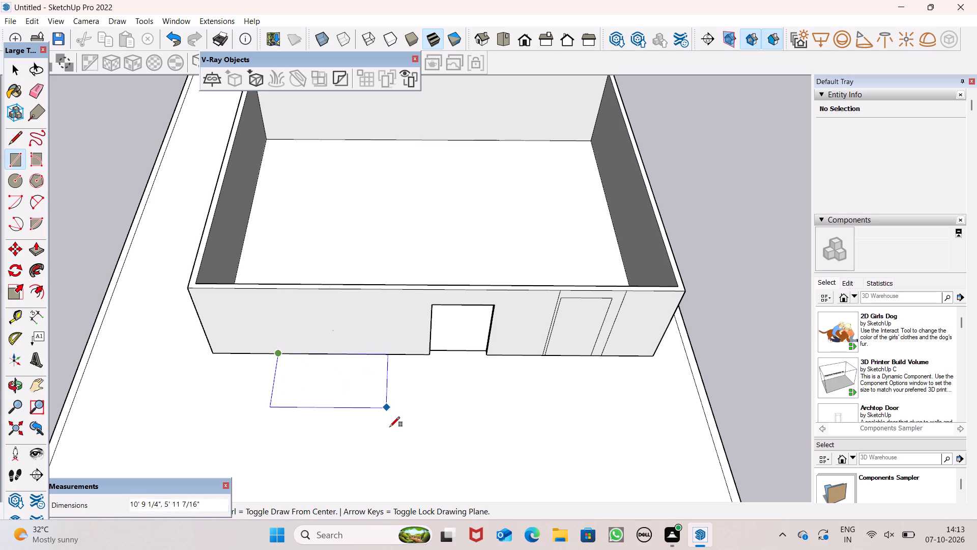
click(396, 428)
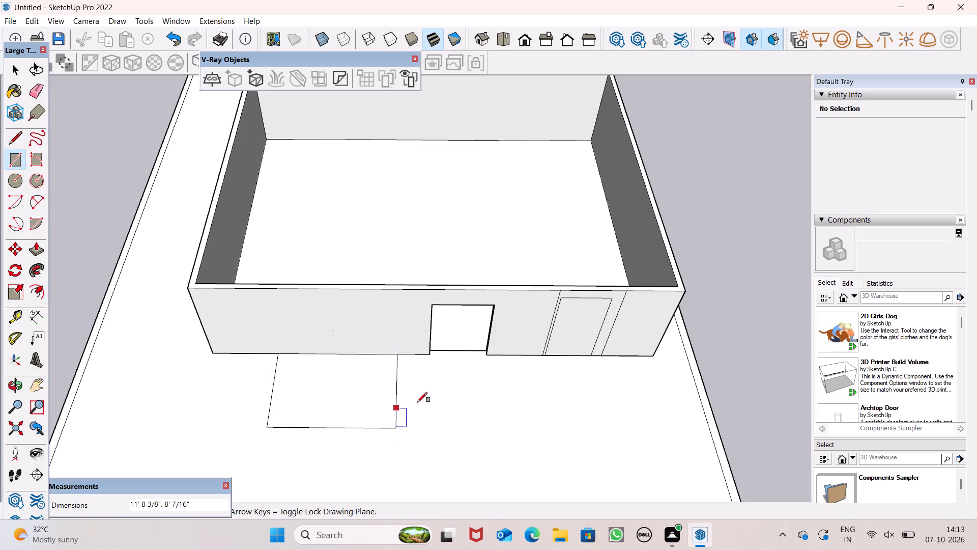
Push/Pull the slab rectangle up into a block against the front wall, repeating the same extrusion on top for a second tier.
key(space)
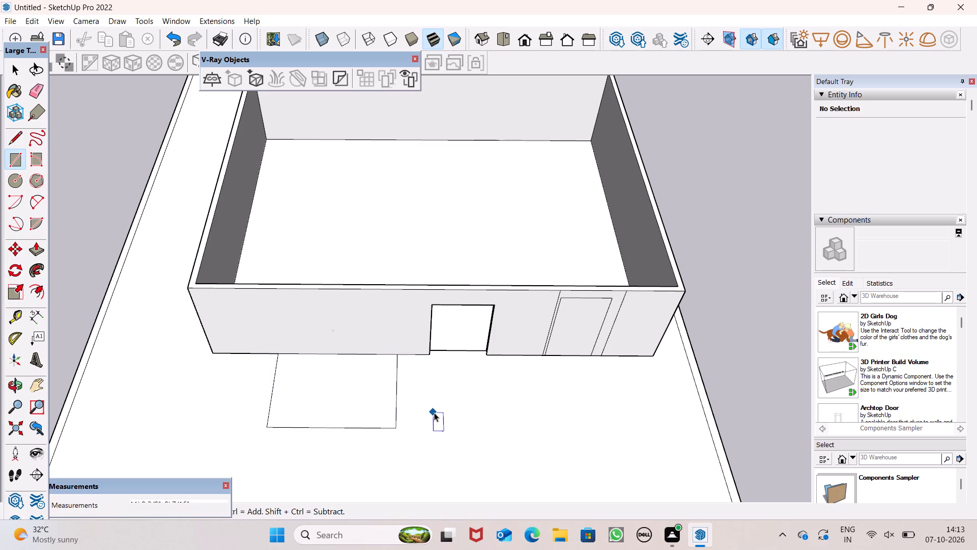
click(35, 256)
drag(321, 415, 319, 404)
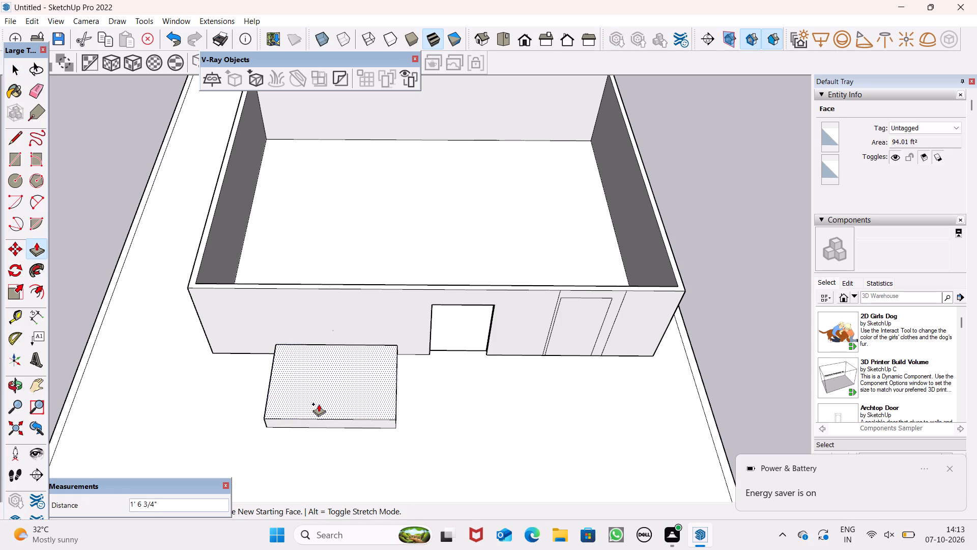
drag(319, 404, 314, 395)
double_click(313, 394)
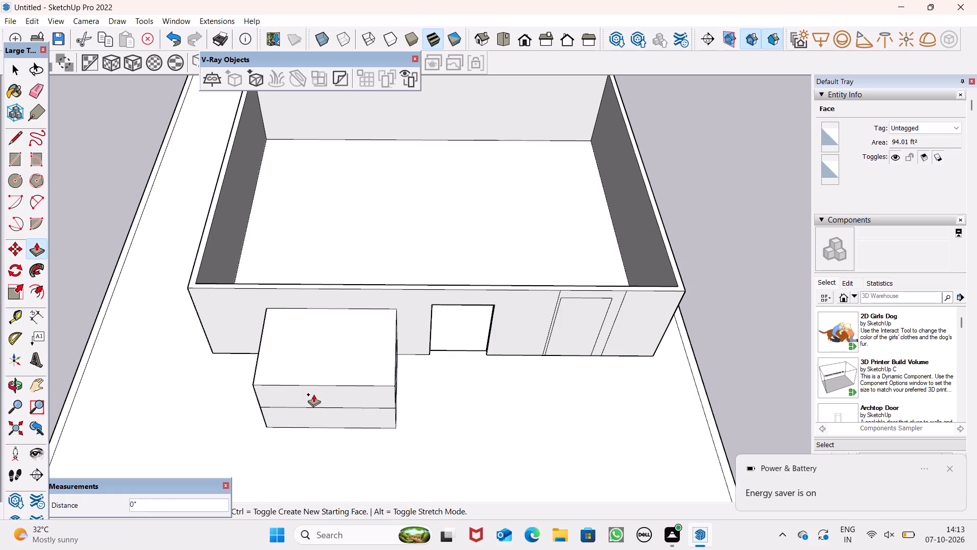
key(space)
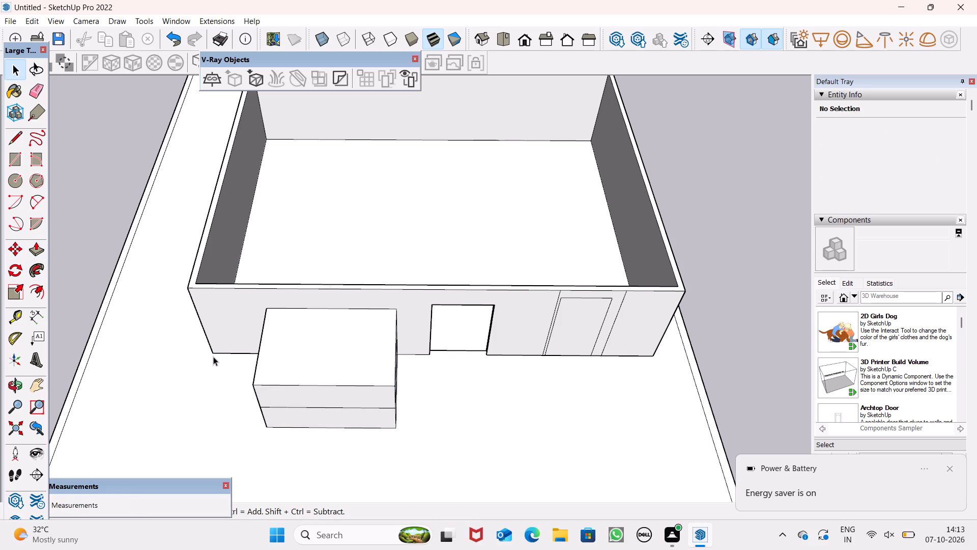
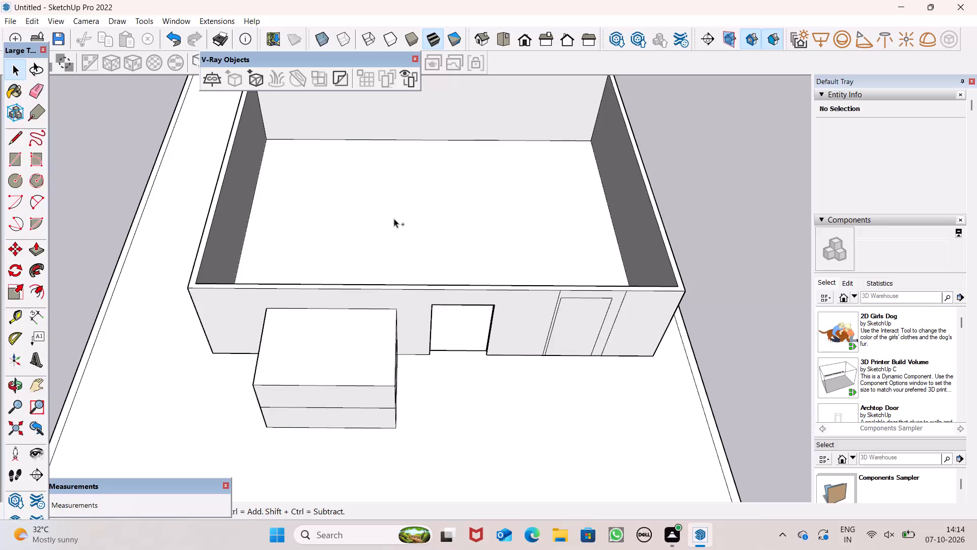
Undo the second-tier extrusion on top of the block in front of the wall.
key(ctrl+z)
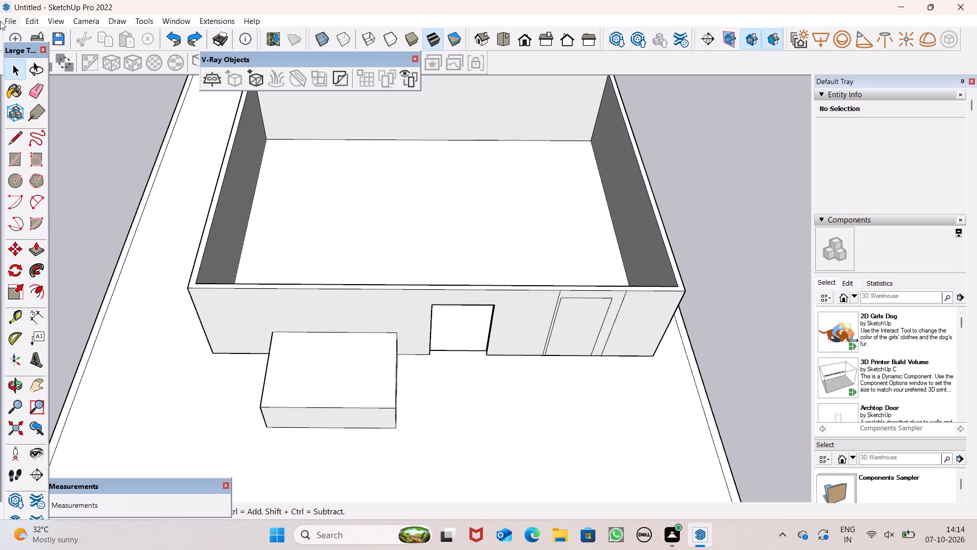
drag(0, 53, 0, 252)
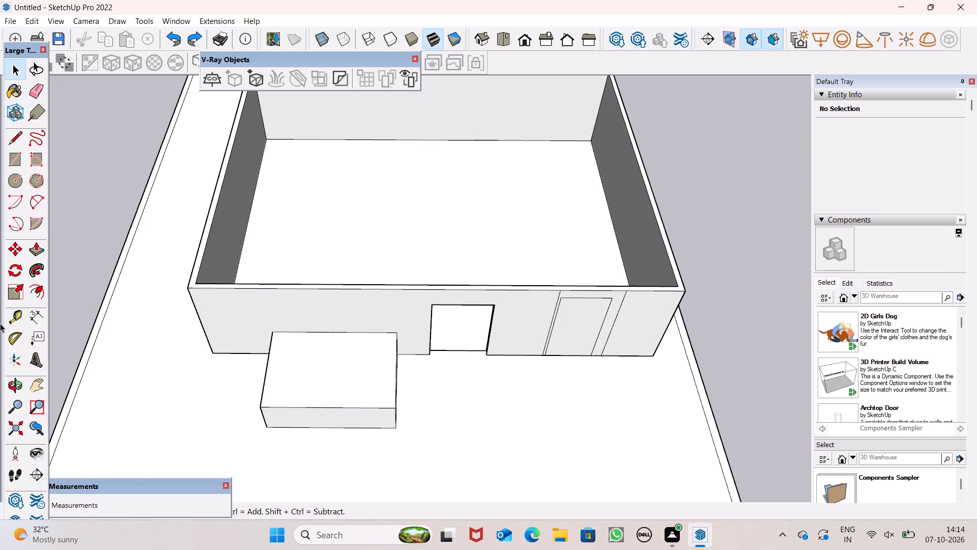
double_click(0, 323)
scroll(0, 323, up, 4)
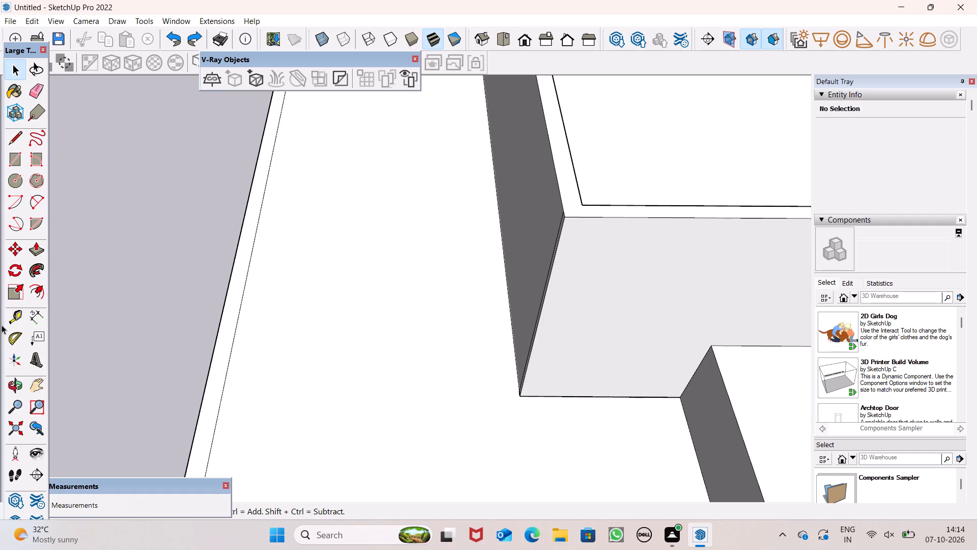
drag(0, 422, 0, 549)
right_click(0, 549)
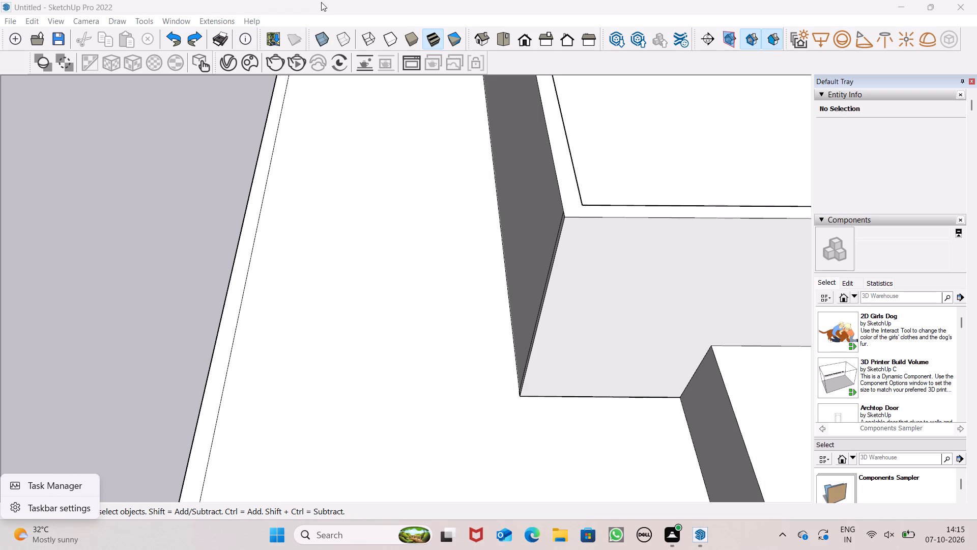
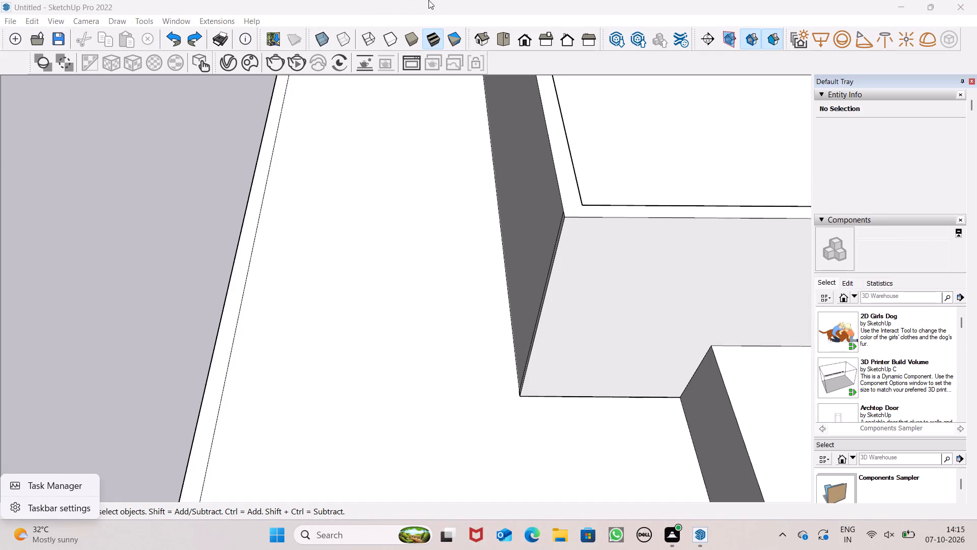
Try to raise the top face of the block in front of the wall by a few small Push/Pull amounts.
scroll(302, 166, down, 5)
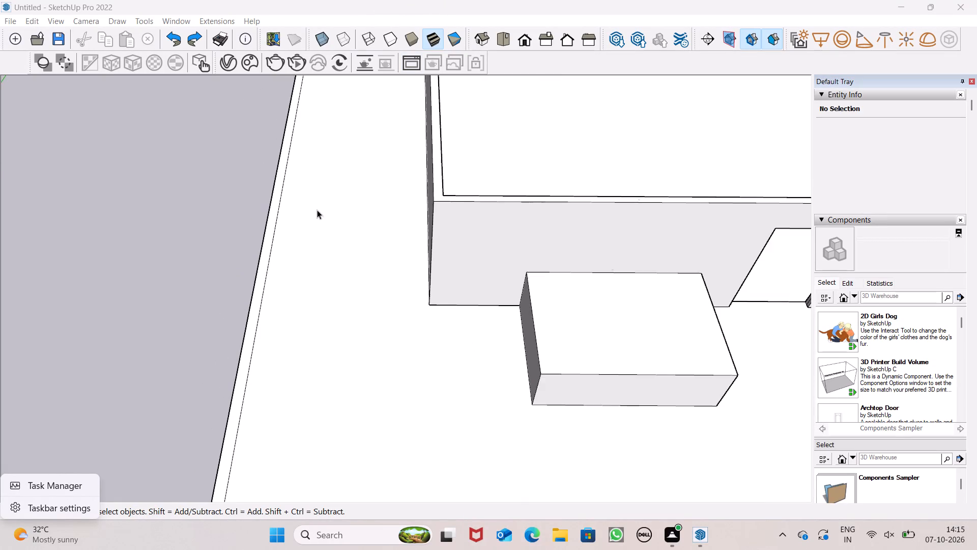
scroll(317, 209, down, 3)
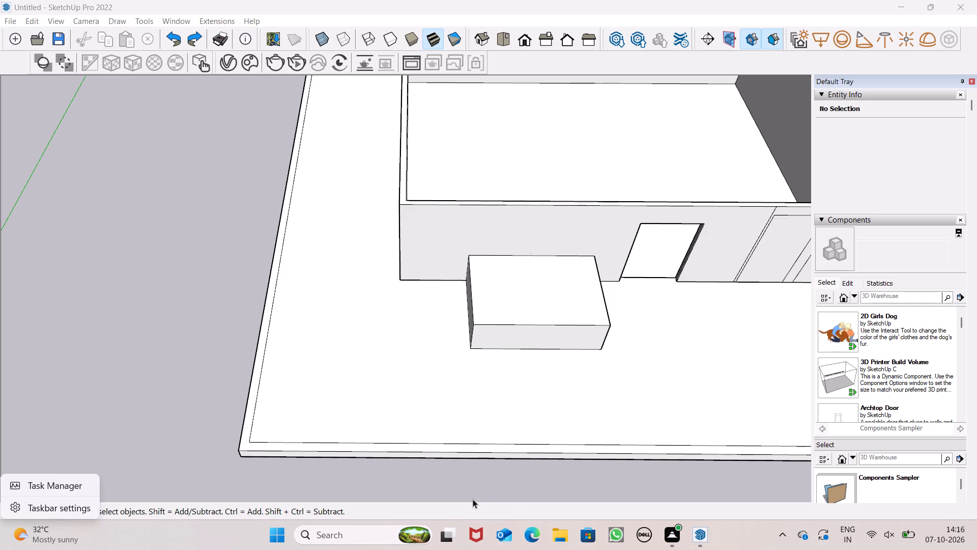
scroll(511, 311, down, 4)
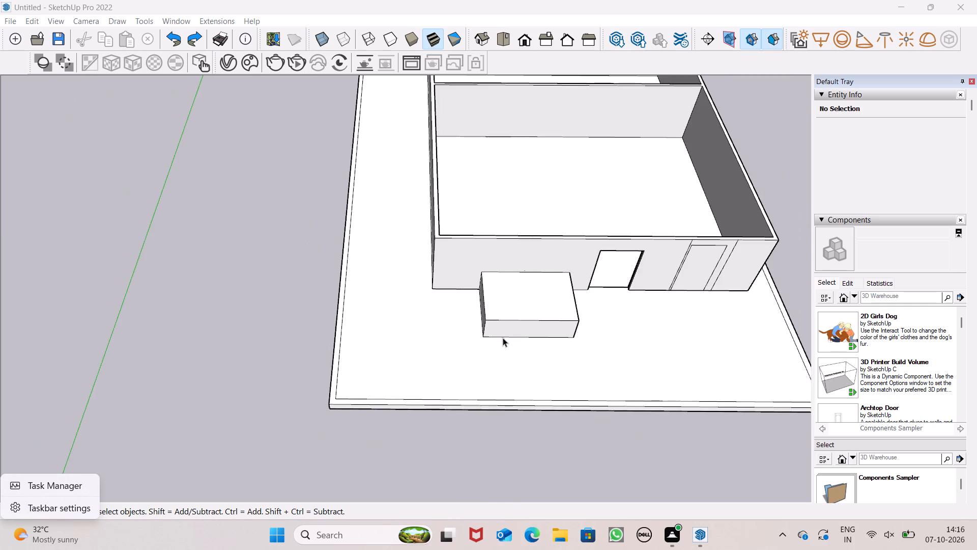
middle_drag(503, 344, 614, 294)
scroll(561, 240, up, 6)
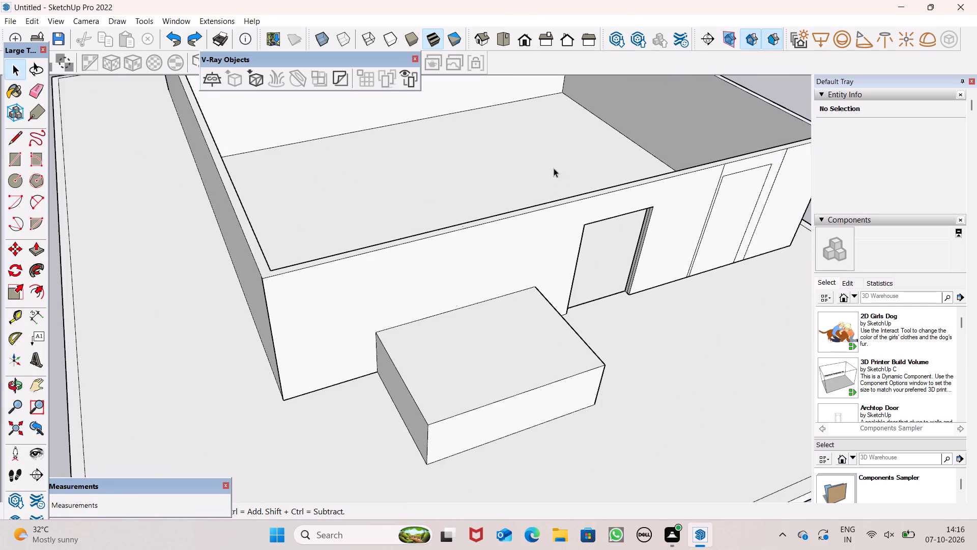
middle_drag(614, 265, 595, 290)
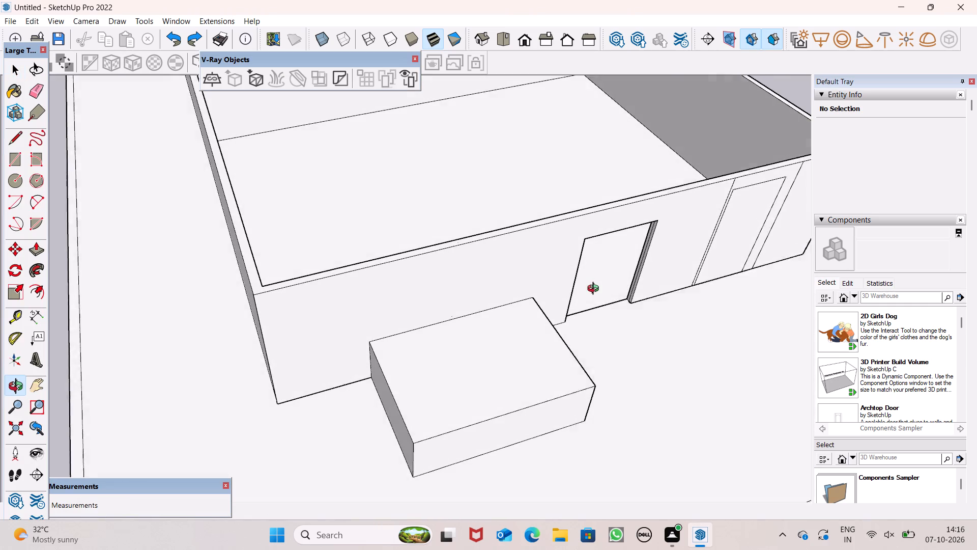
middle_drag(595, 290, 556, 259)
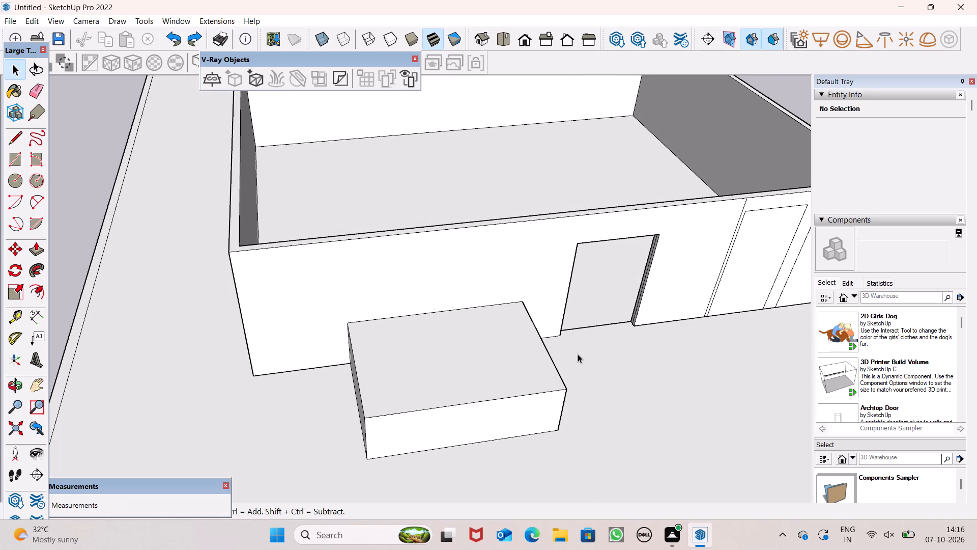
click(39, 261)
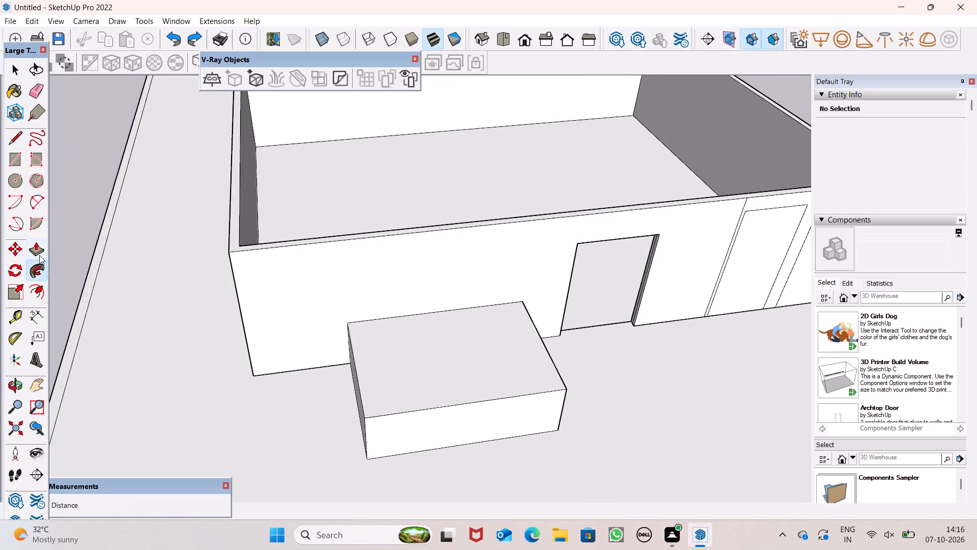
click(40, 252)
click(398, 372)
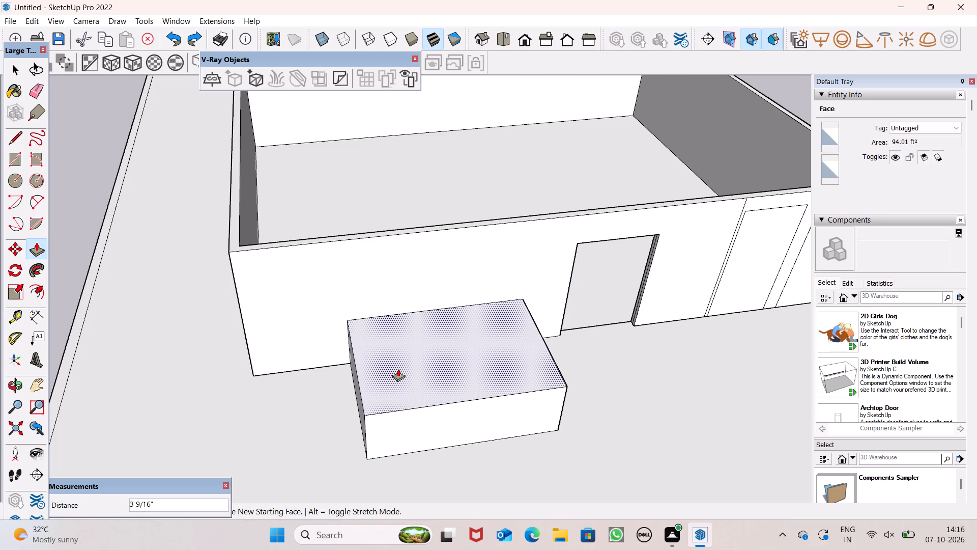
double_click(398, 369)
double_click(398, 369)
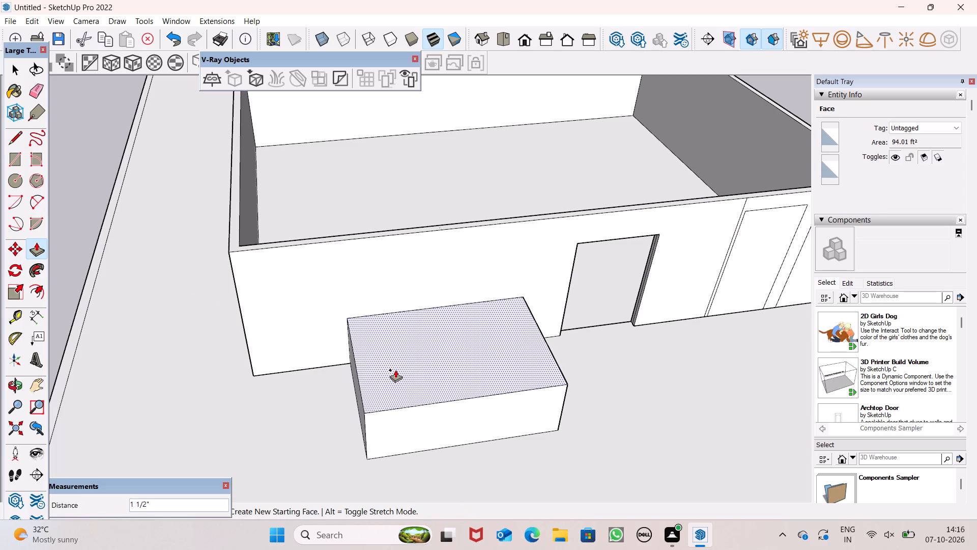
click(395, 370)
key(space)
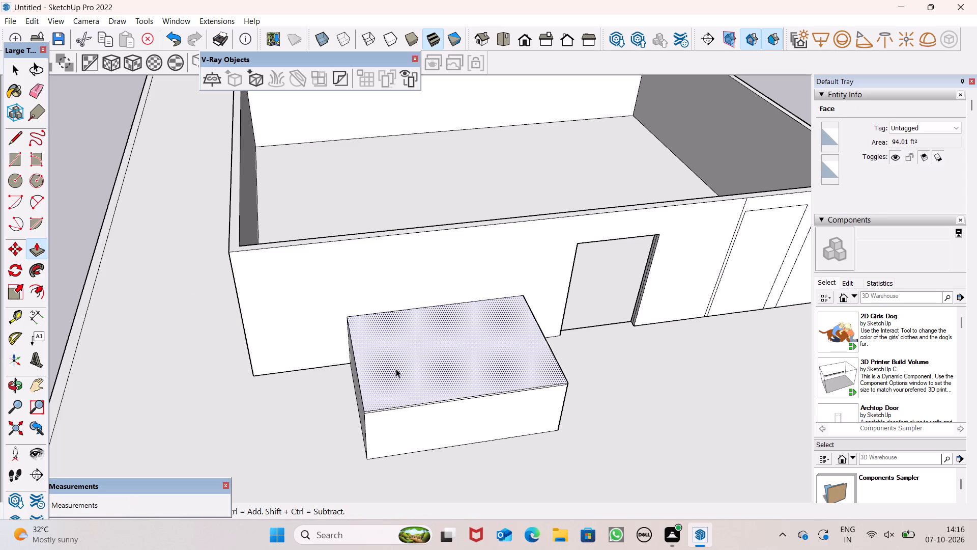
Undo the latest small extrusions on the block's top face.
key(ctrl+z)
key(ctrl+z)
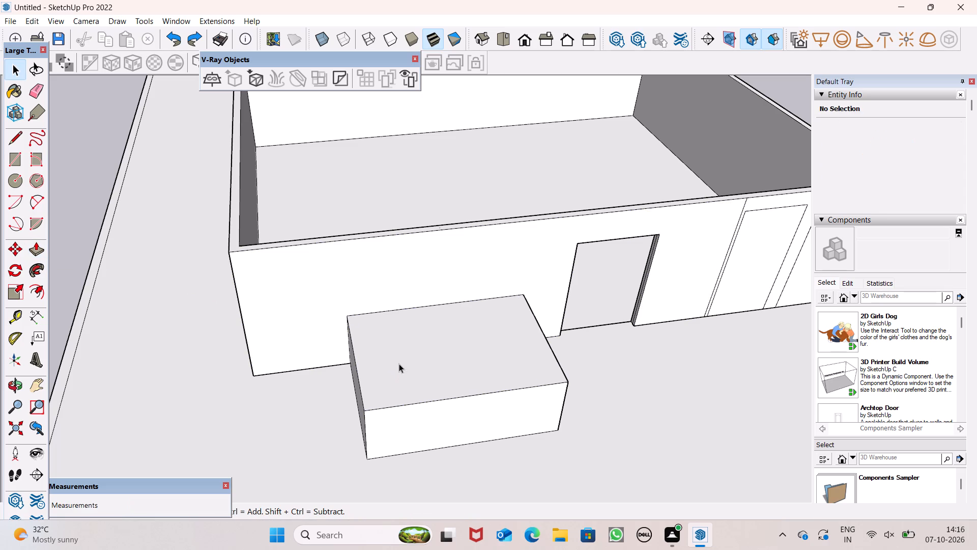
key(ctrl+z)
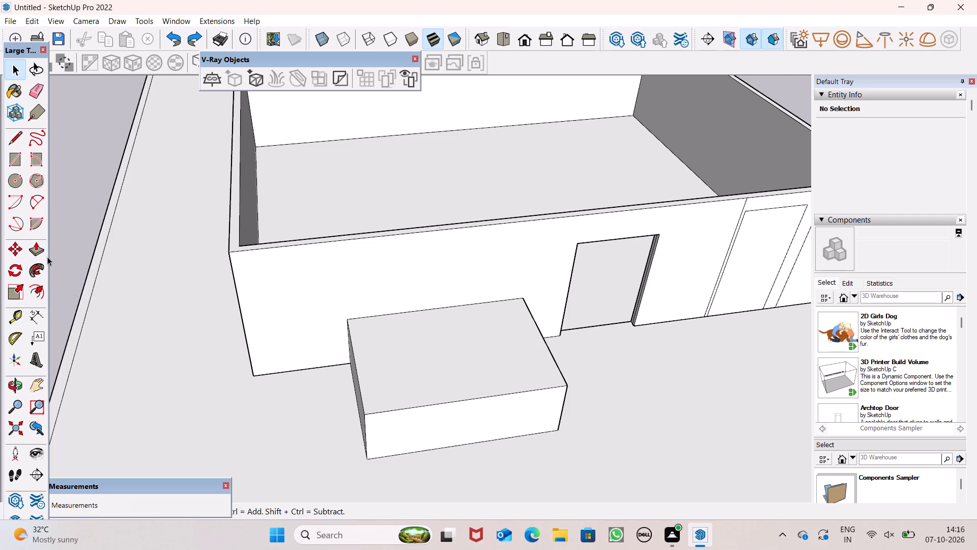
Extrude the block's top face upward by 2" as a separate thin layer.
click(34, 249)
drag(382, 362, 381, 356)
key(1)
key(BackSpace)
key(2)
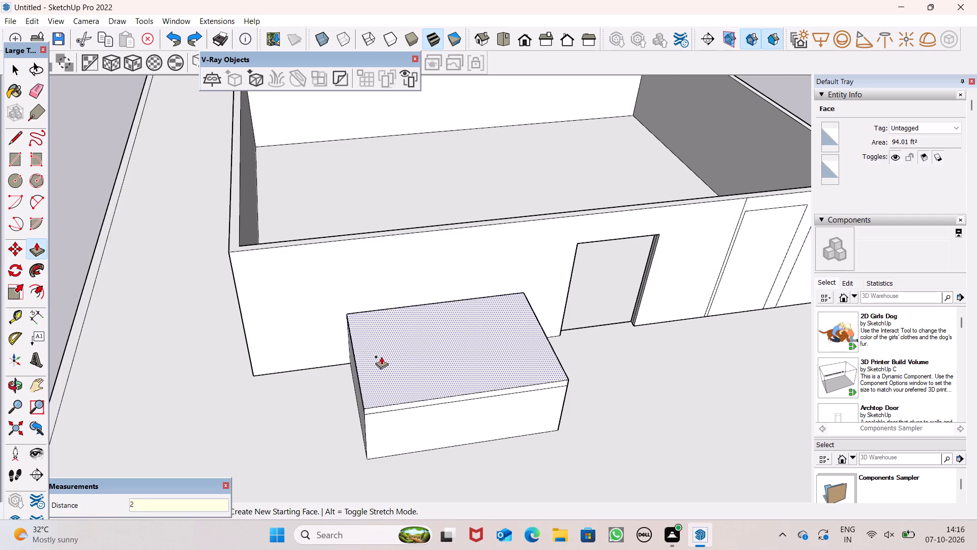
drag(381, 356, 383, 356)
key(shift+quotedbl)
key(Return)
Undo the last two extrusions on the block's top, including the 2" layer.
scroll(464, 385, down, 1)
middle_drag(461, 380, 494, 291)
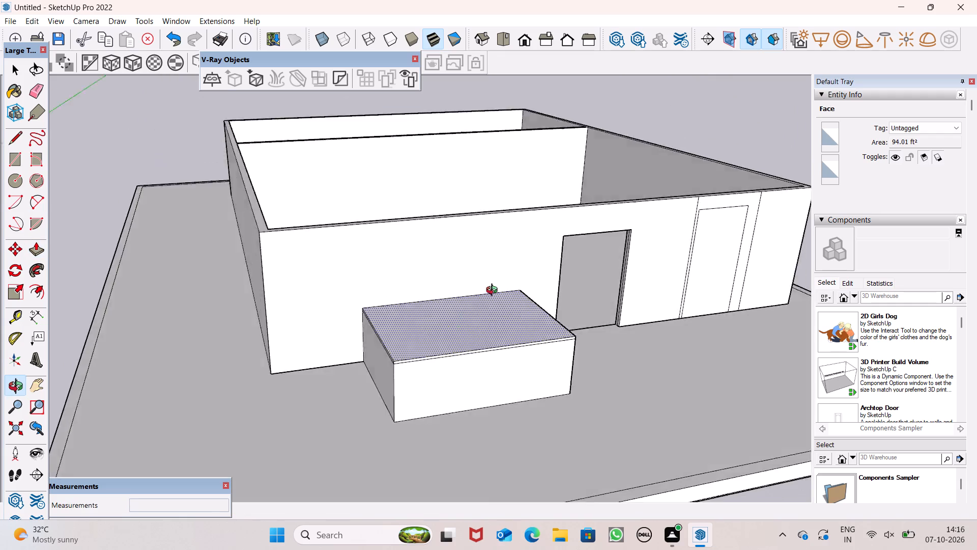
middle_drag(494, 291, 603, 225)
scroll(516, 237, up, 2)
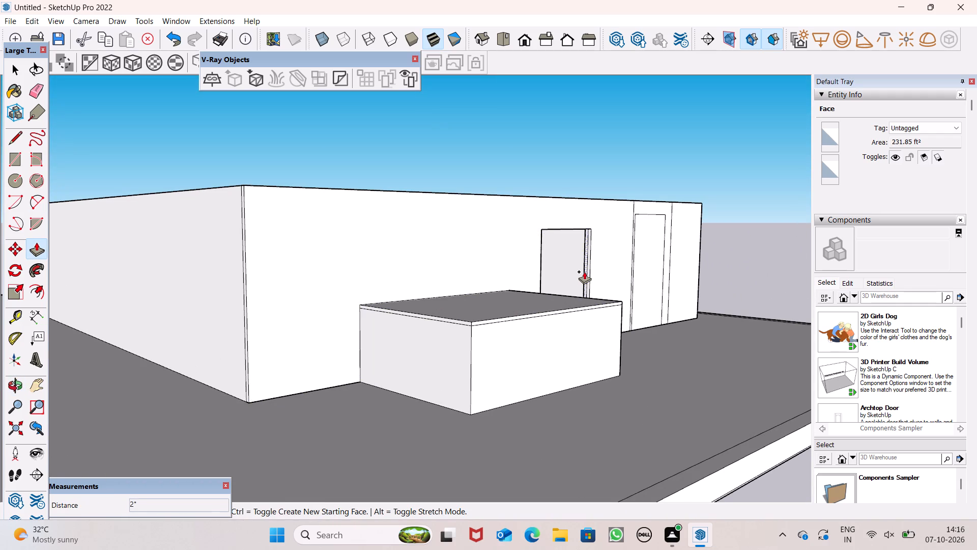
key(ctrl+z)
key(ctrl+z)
Lower the block's top face by about 10" with Push/Pull.
drag(509, 310, 510, 325)
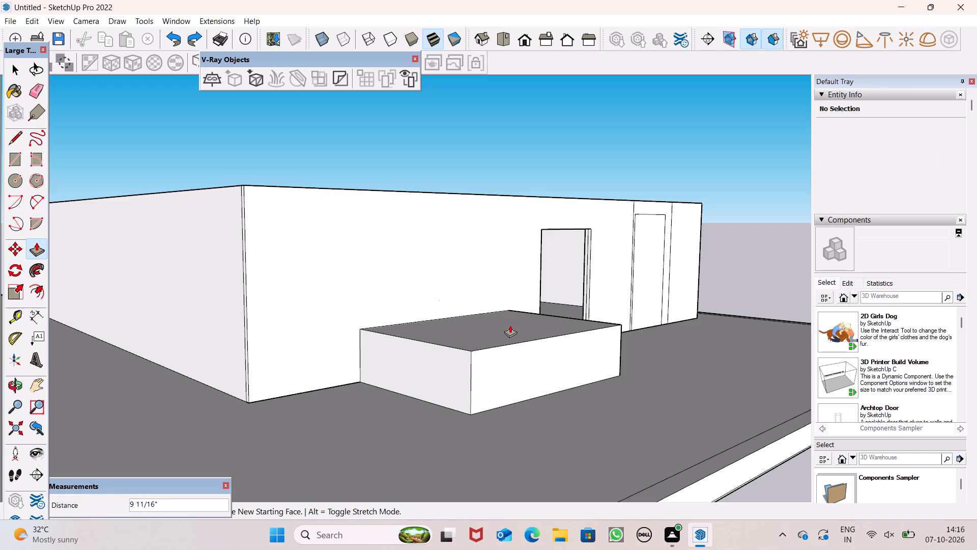
drag(510, 325, 510, 326)
Extrude a separate 2" layer upward from the lowered top face of the block.
drag(469, 335, 467, 332)
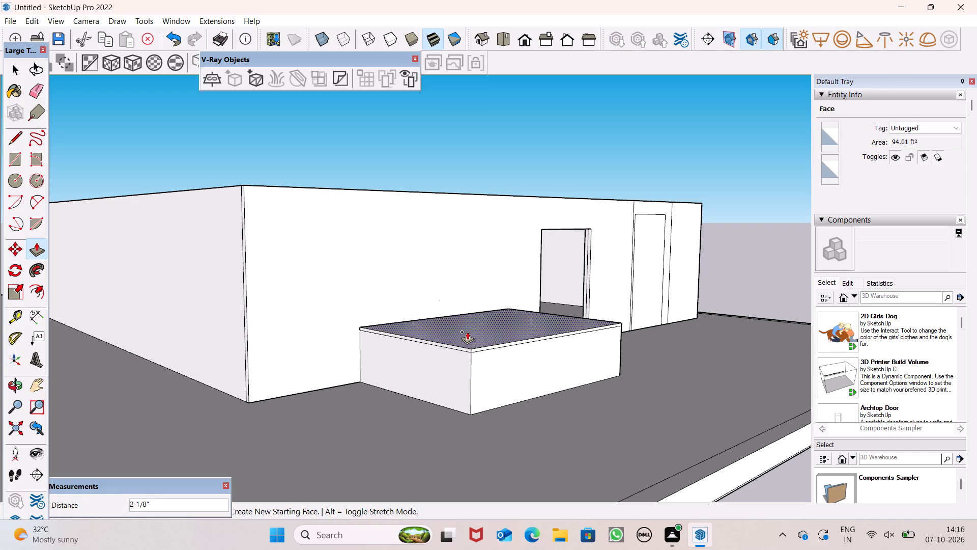
drag(467, 332, 467, 331)
key(2)
key(shift+quotedbl)
key(Return)
click(467, 331)
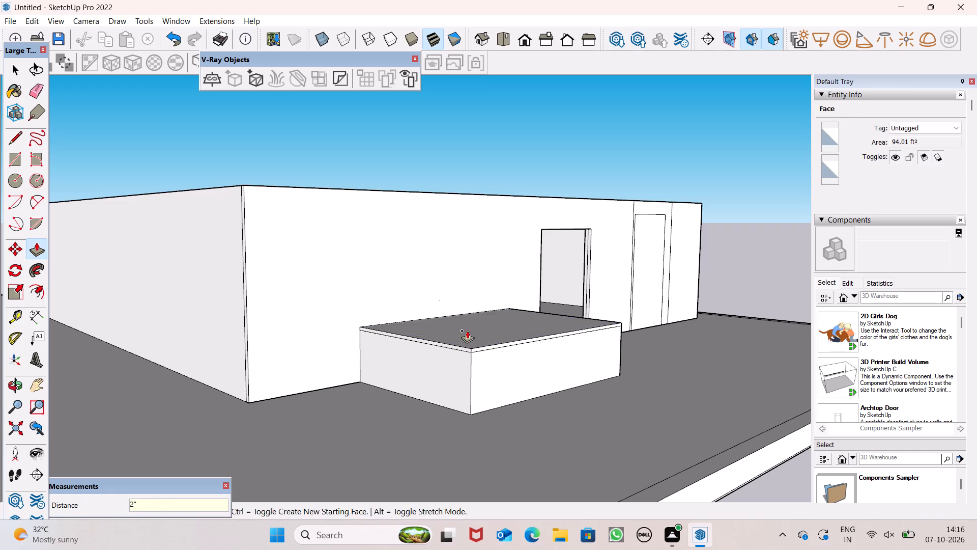
key(space)
Draw a narrow rectangle about 1' 9" by 7' 10" on the block's top, from the wall edge toward the front, near the end away from the doorway.
scroll(455, 298, up, 1)
scroll(455, 298, down, 2)
middle_drag(498, 336, 485, 389)
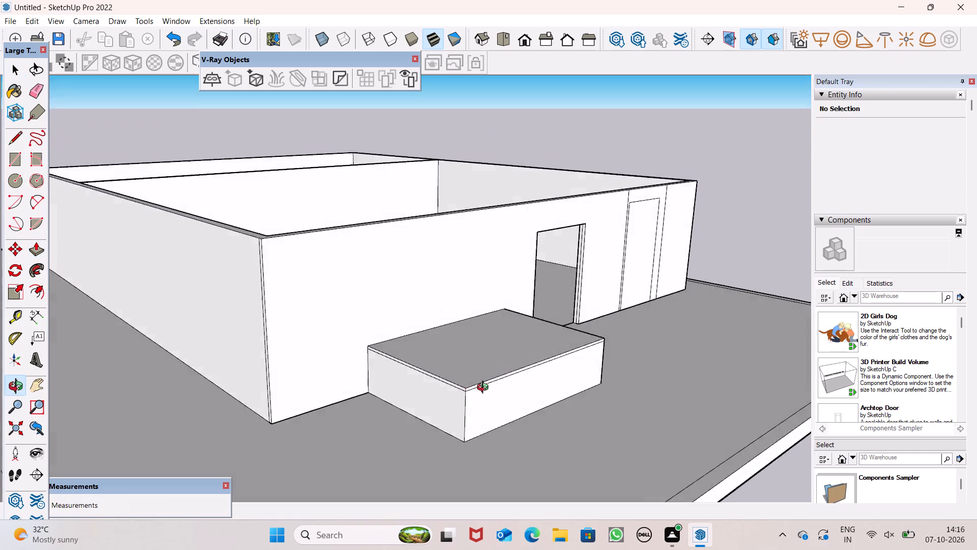
middle_drag(485, 389, 411, 394)
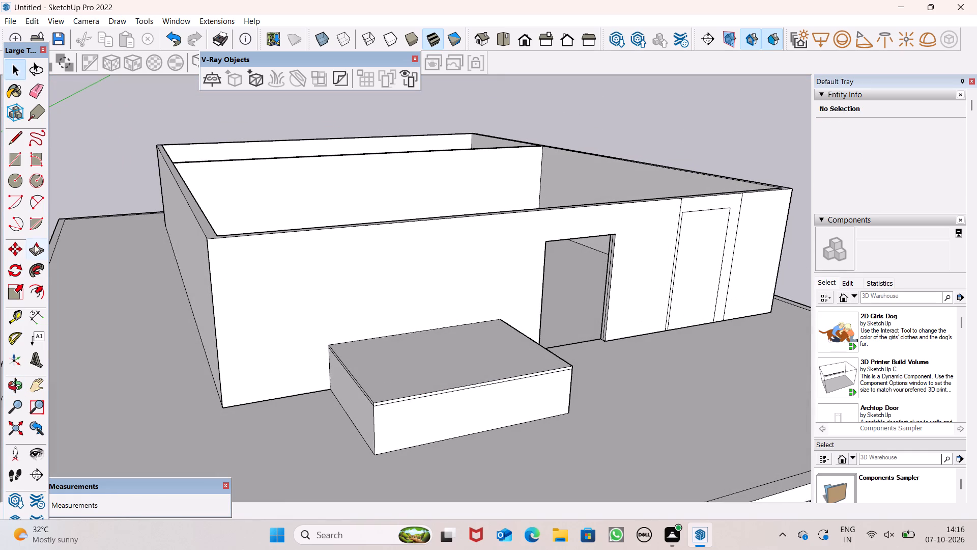
click(17, 154)
middle_drag(446, 352, 368, 400)
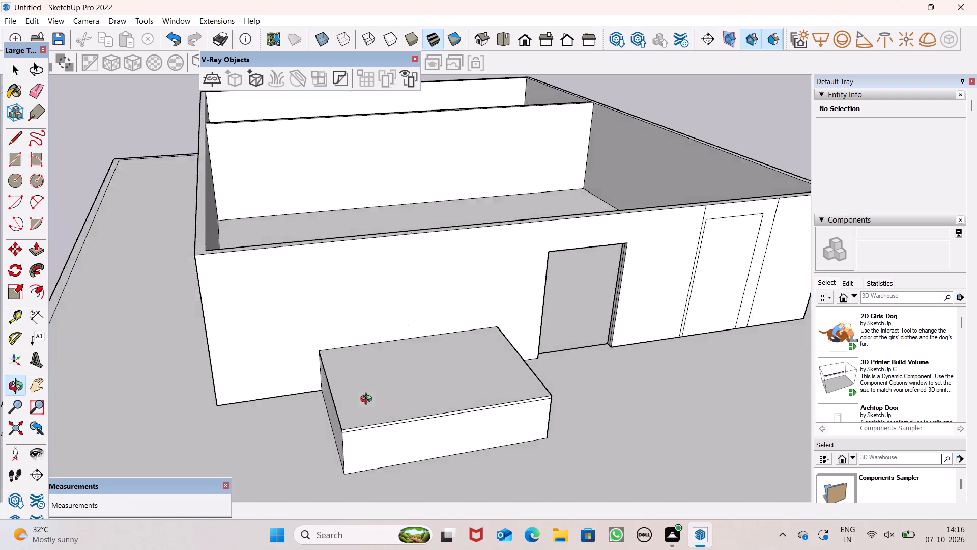
middle_drag(368, 400, 348, 395)
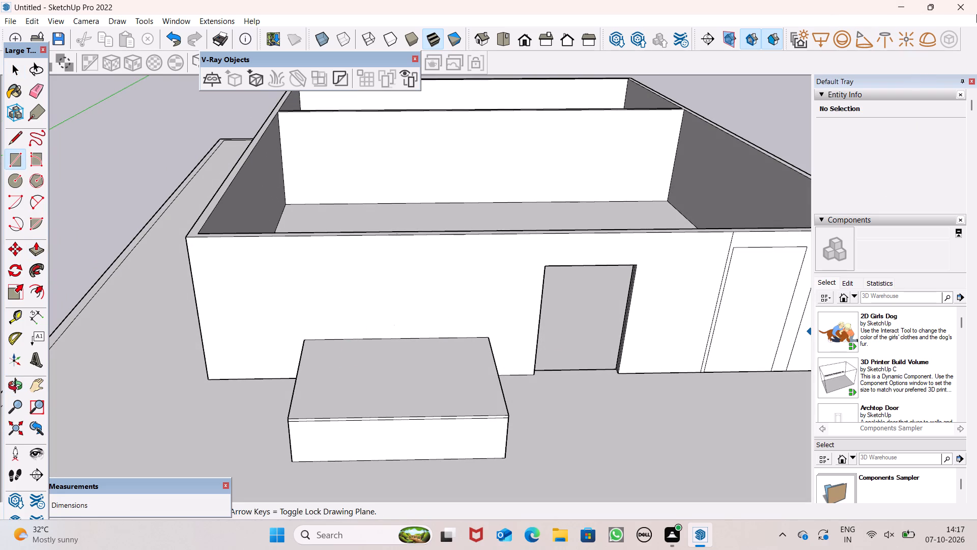
scroll(511, 195, down, 6)
middle_drag(503, 260, 492, 402)
scroll(470, 341, up, 8)
scroll(387, 248, up, 4)
click(386, 248)
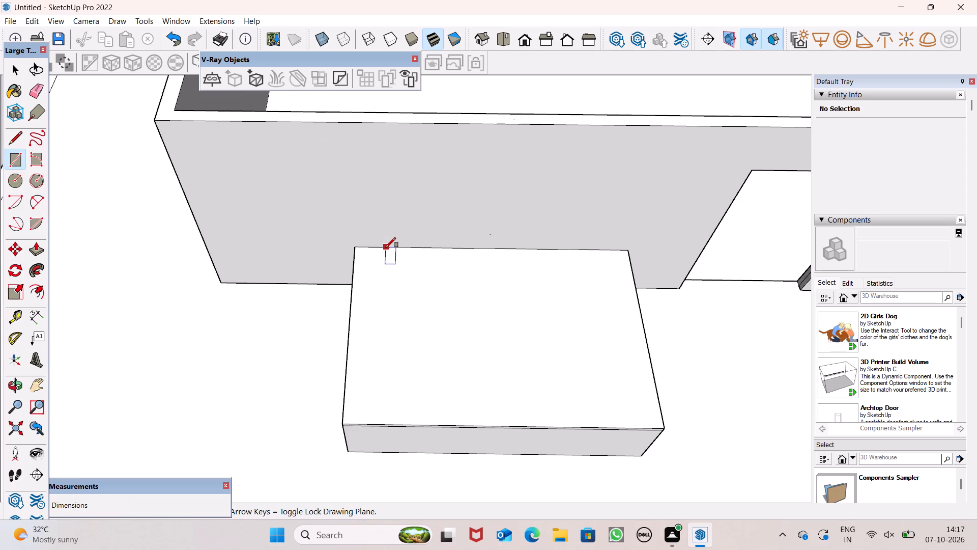
scroll(427, 421, up, 8)
click(428, 420)
key(space)
Extrude the narrow rectangle upward in successive Push/Pull moves to form a tall upright slab on top of the block.
scroll(399, 351, down, 6)
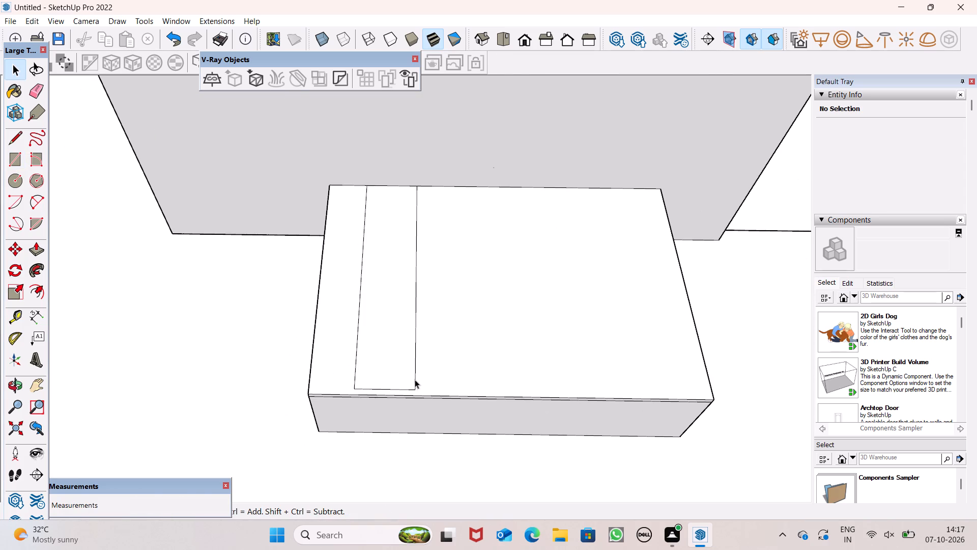
click(38, 250)
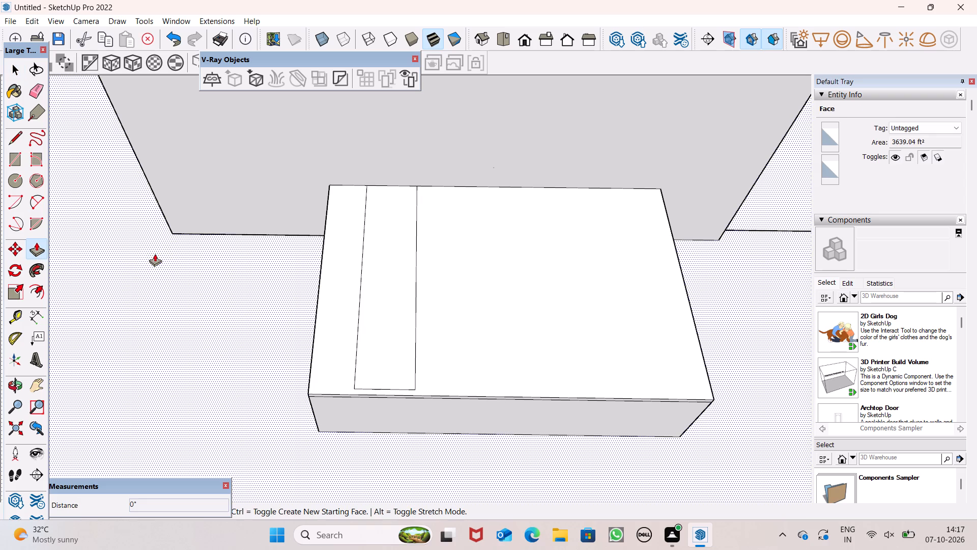
scroll(245, 283, down, 2)
middle_drag(359, 349, 429, 358)
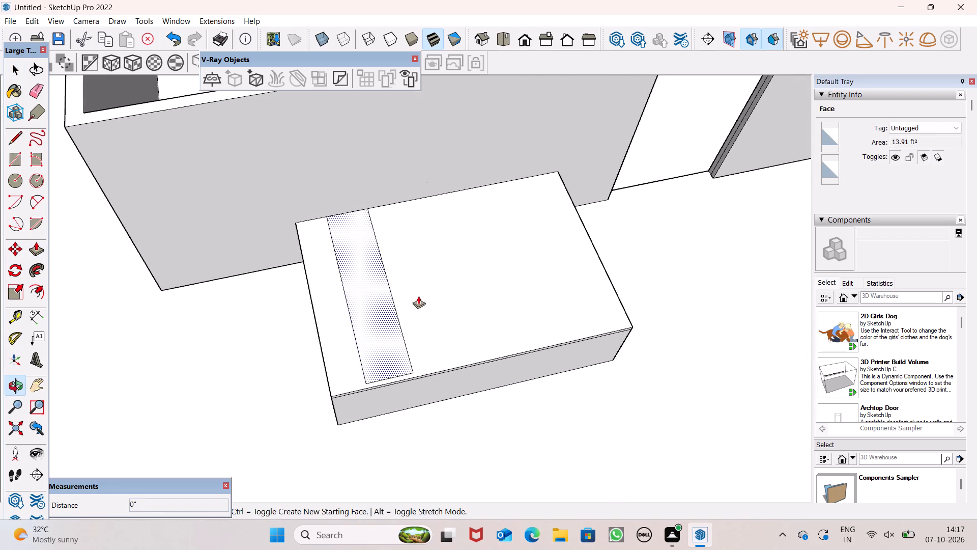
scroll(418, 296, down, 3)
scroll(363, 272, up, 5)
middle_drag(422, 322, 442, 264)
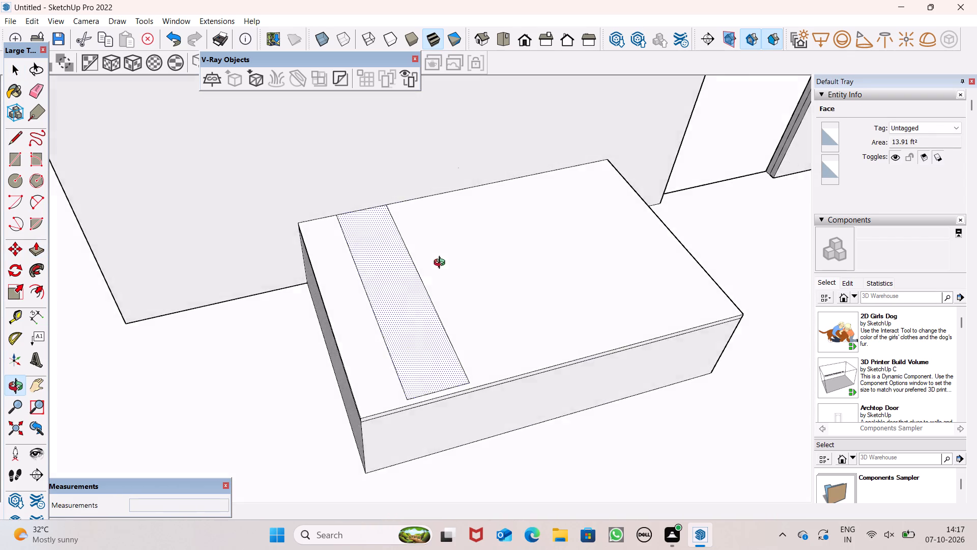
middle_drag(442, 264, 525, 215)
scroll(524, 226, down, 11)
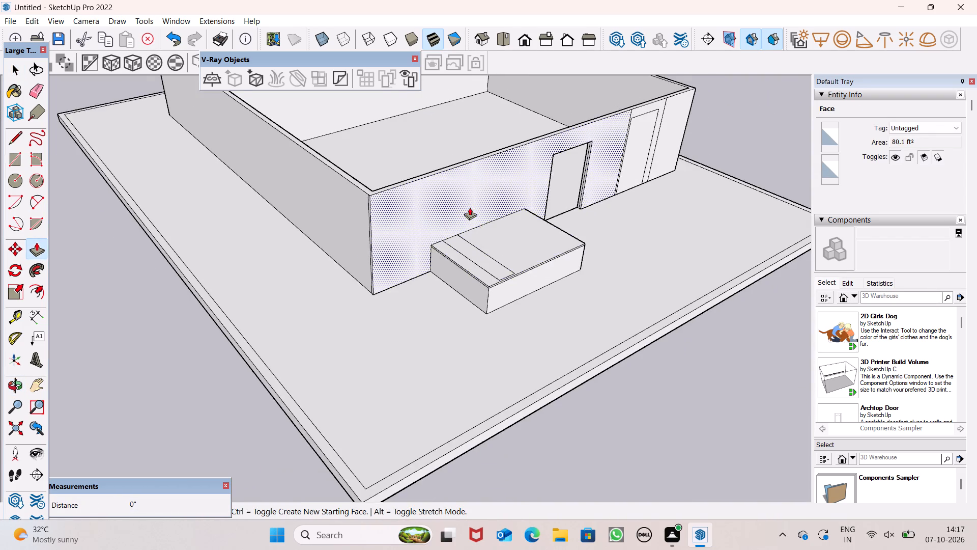
scroll(468, 204, up, 6)
scroll(531, 252, down, 2)
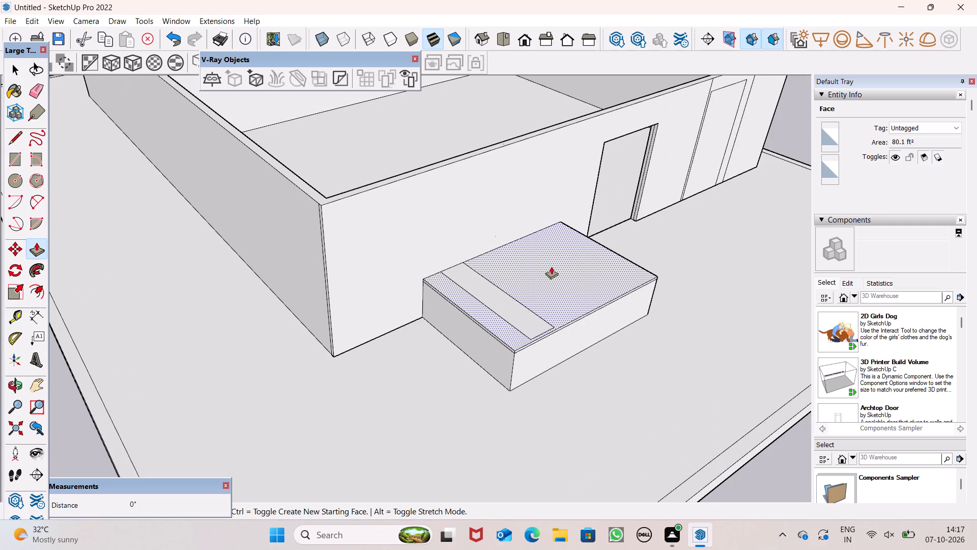
drag(523, 312, 524, 288)
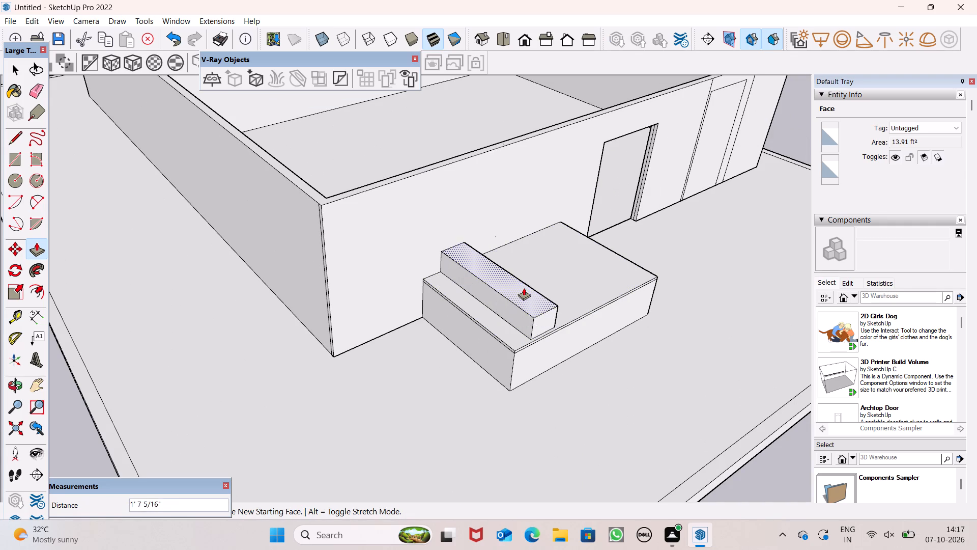
drag(524, 288, 521, 273)
drag(521, 272, 501, 249)
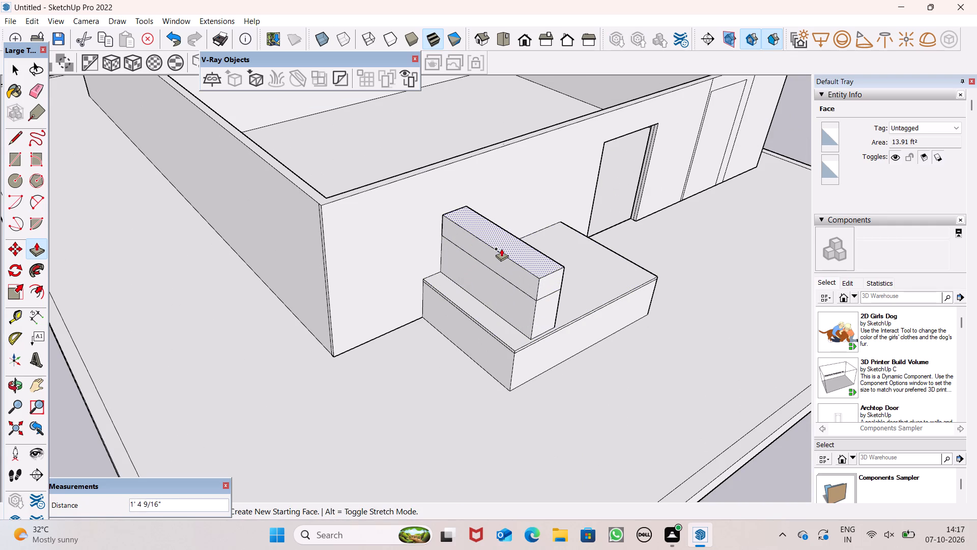
drag(501, 249, 500, 228)
click(500, 228)
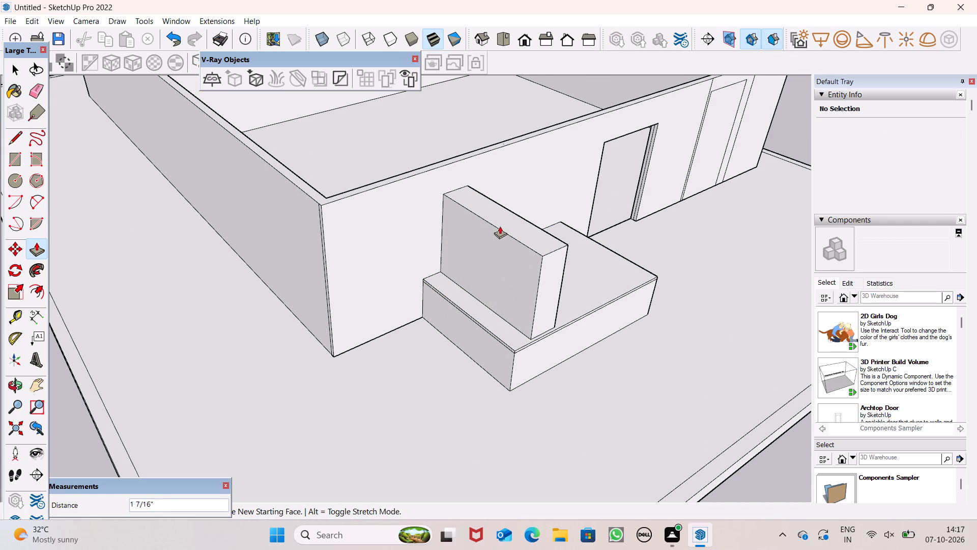
click(500, 226)
Pull the upright slab's outer side face toward the block's end edge with Push/Pull, and undo the last small move.
drag(521, 286, 519, 298)
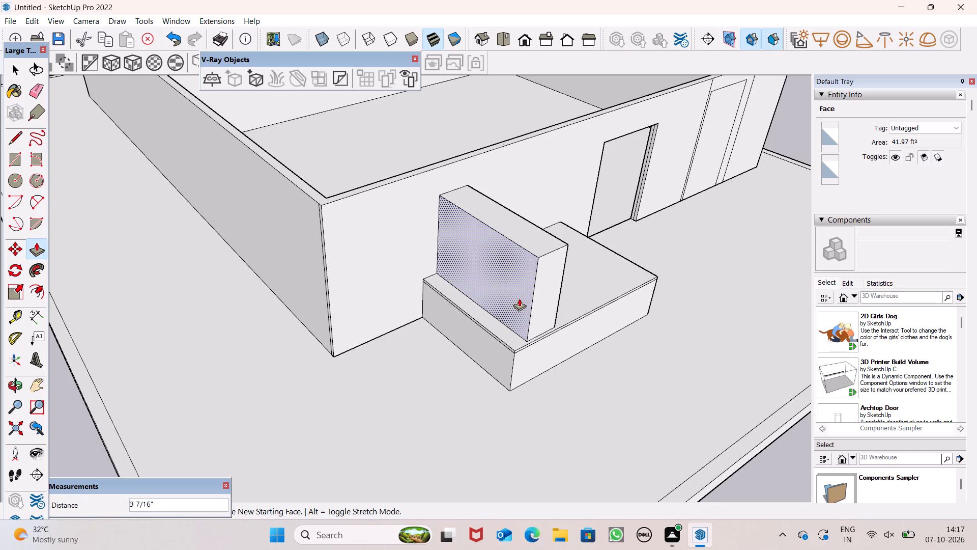
drag(519, 298, 513, 306)
triple_click(513, 306)
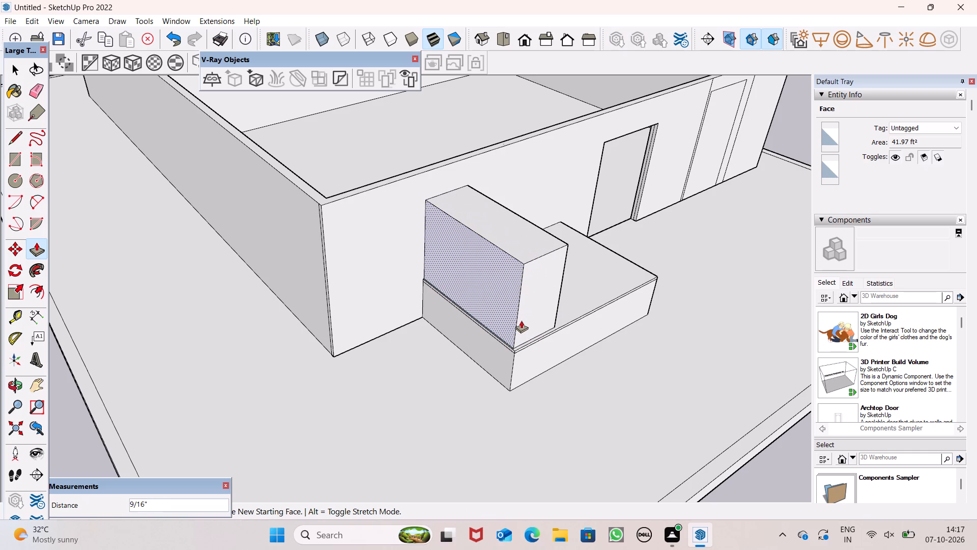
middle_drag(521, 320, 601, 319)
scroll(576, 317, up, 7)
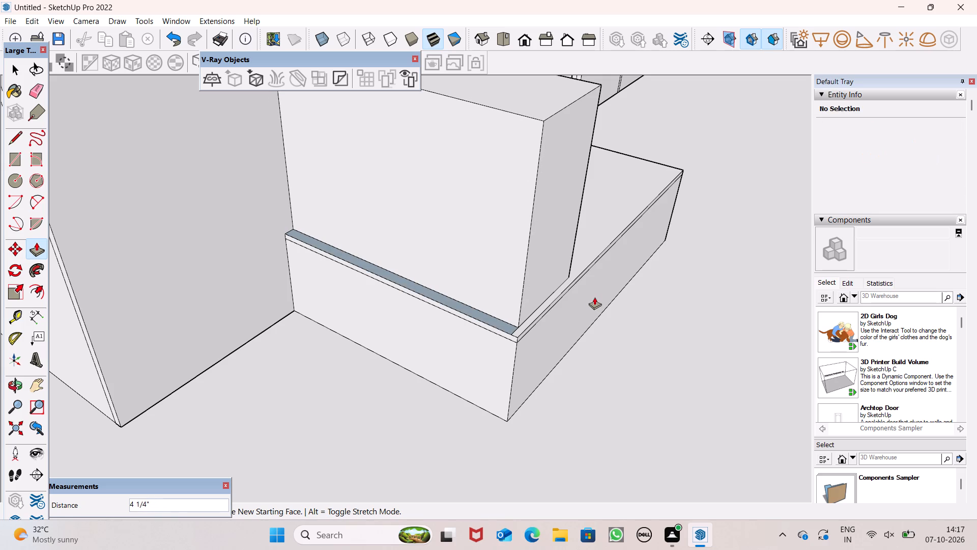
key(ctrl+z)
key(space)
Thin the upright slab by pushing its doorway-side face inward about 1' 4" and a further 3" or so.
scroll(616, 308, down, 6)
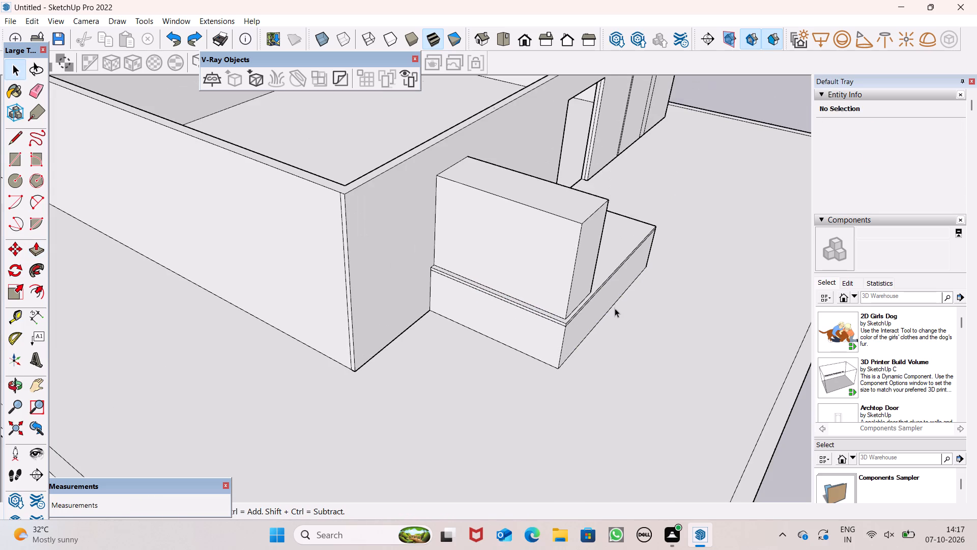
middle_drag(616, 322, 295, 373)
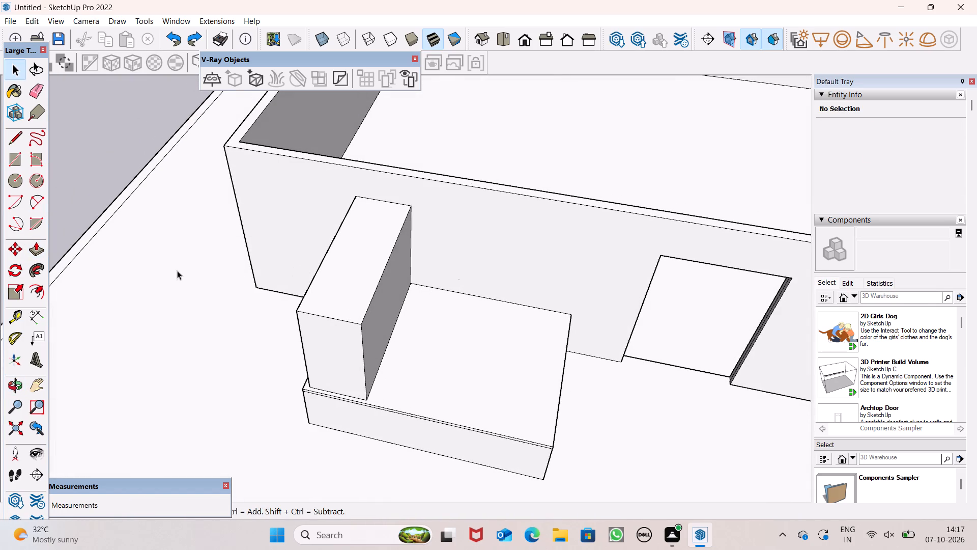
click(46, 257)
middle_drag(427, 324, 316, 350)
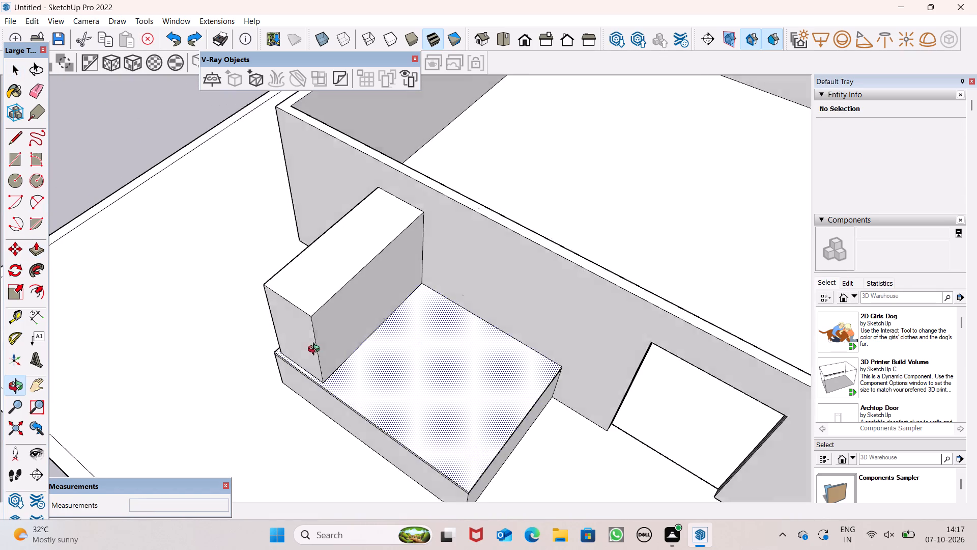
middle_drag(316, 350, 314, 350)
scroll(314, 339, up, 3)
scroll(313, 336, down, 1)
scroll(313, 336, up, 2)
drag(356, 310, 322, 292)
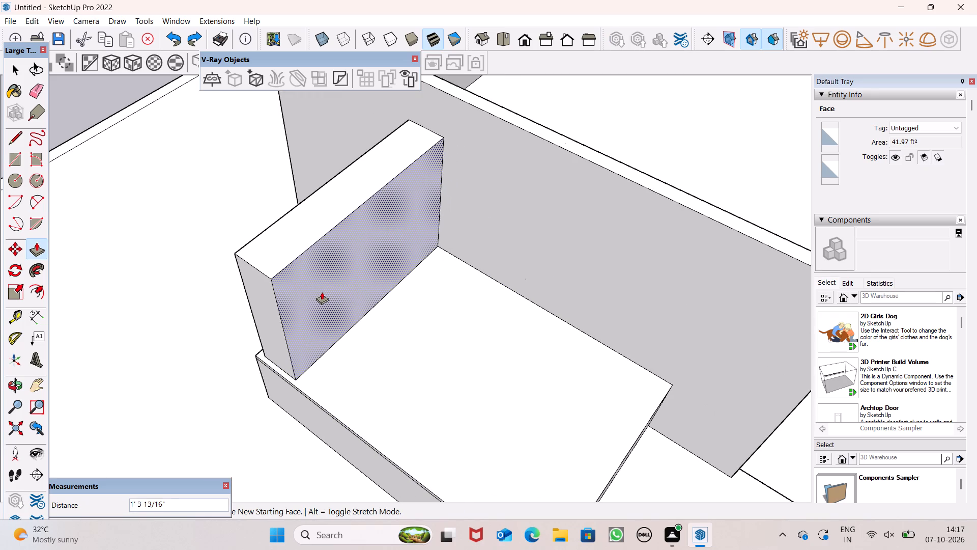
drag(322, 292, 321, 292)
click(321, 292)
click(329, 265)
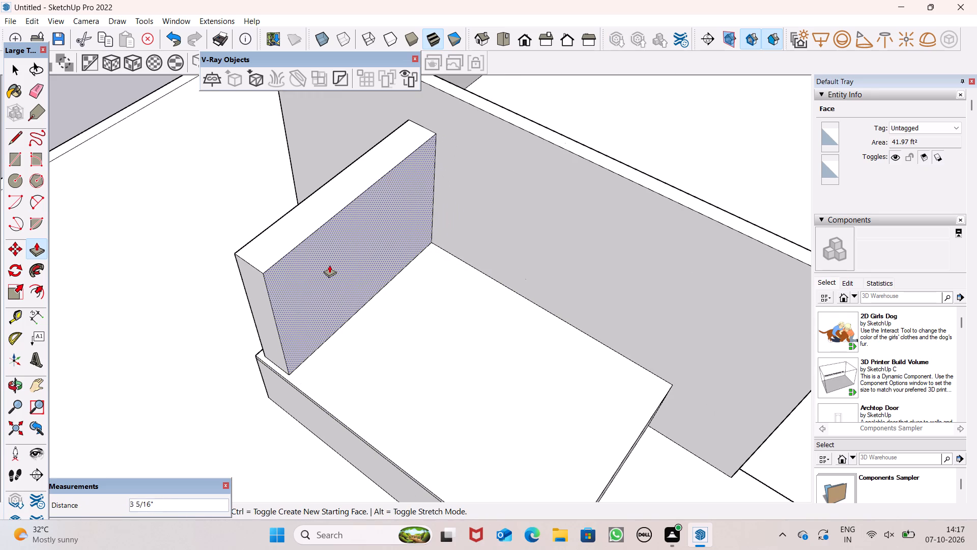
key(space)
Examine the thinned slab from the side and front, and the front wall area above it.
scroll(405, 259, down, 5)
middle_drag(475, 307, 842, 242)
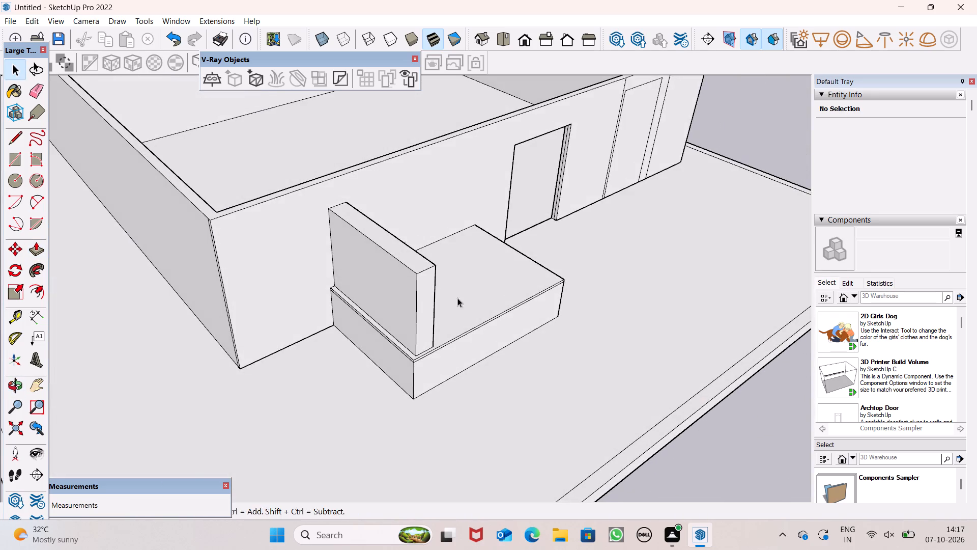
middle_drag(457, 305, 655, 308)
scroll(671, 300, up, 1)
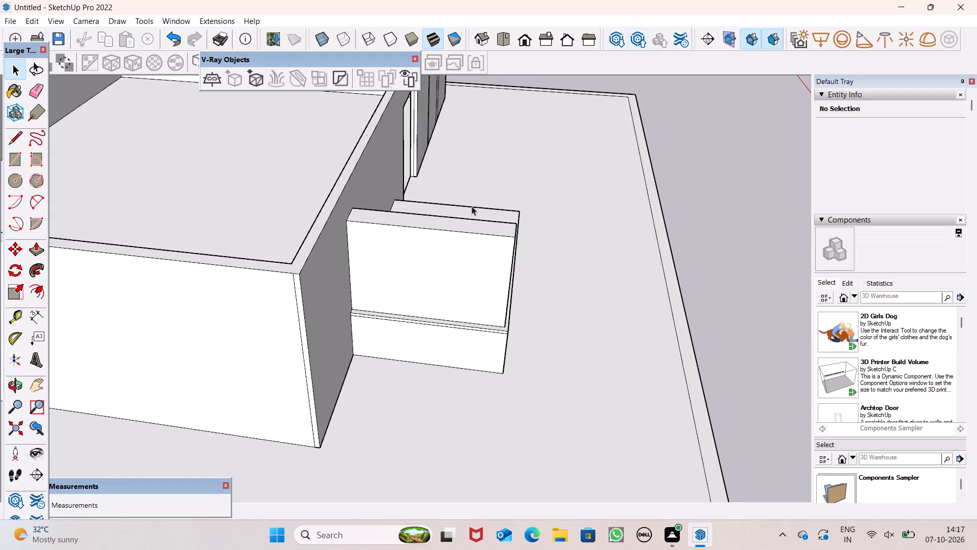
middle_drag(470, 206, 239, 172)
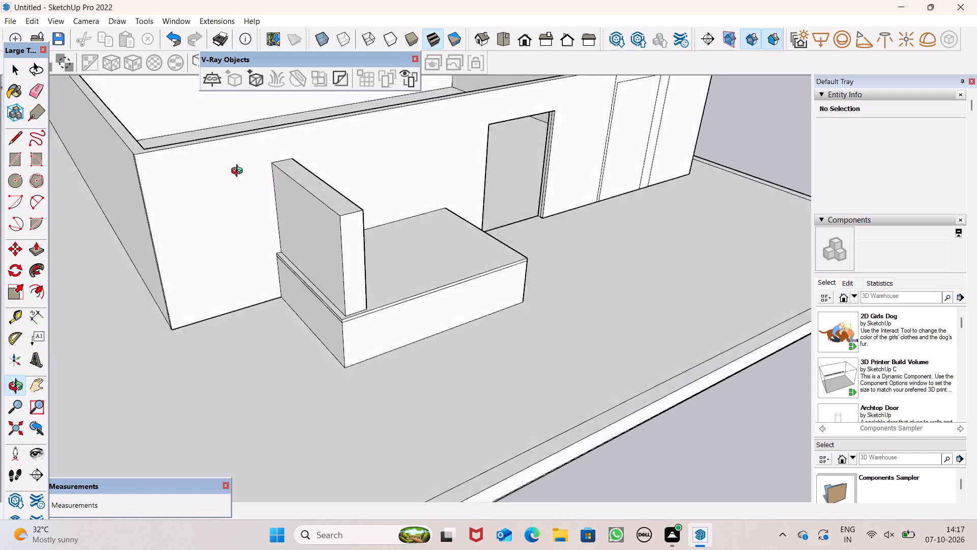
middle_drag(239, 172, 236, 170)
scroll(288, 120, up, 2)
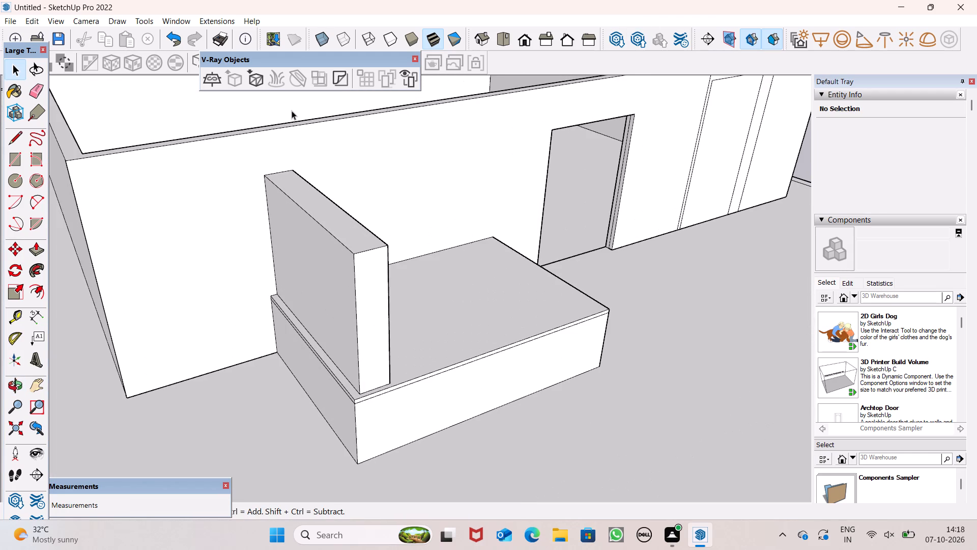
scroll(233, 123, up, 2)
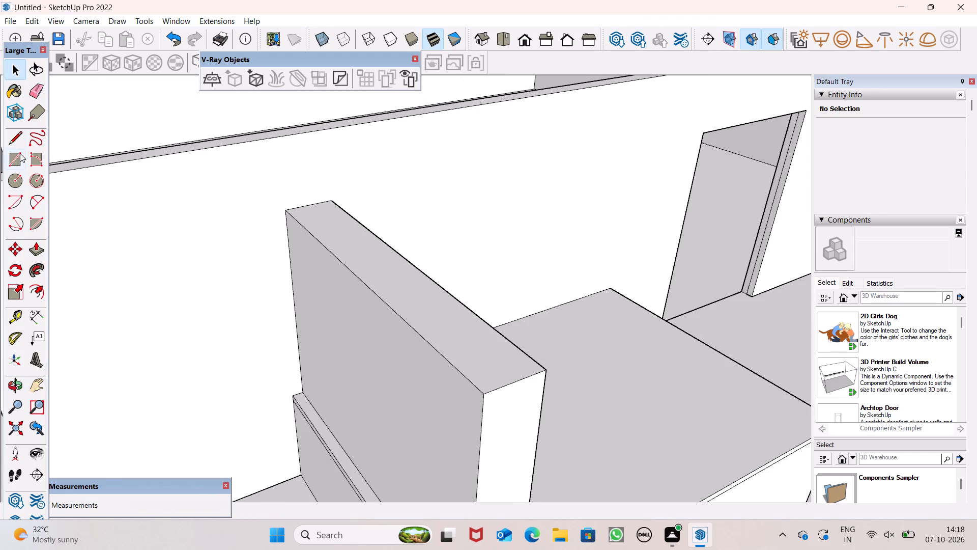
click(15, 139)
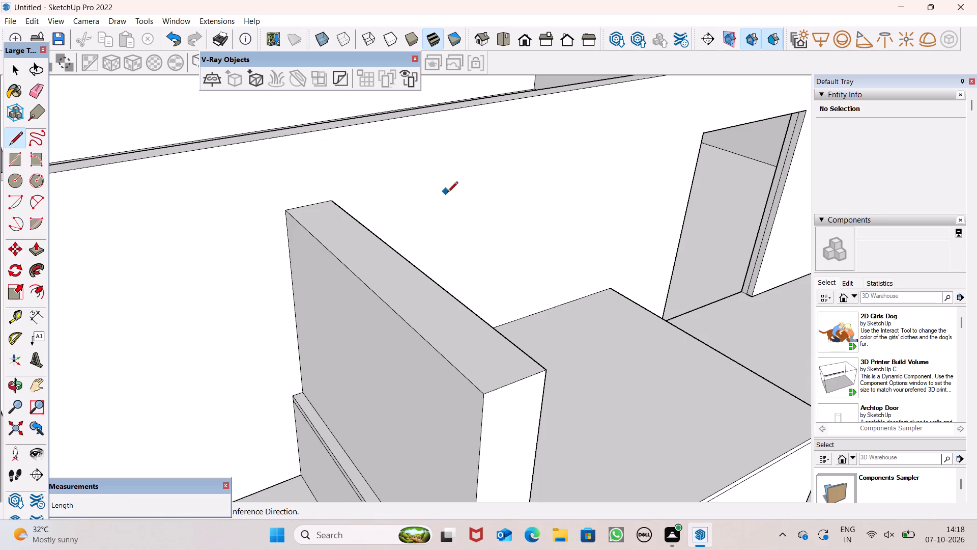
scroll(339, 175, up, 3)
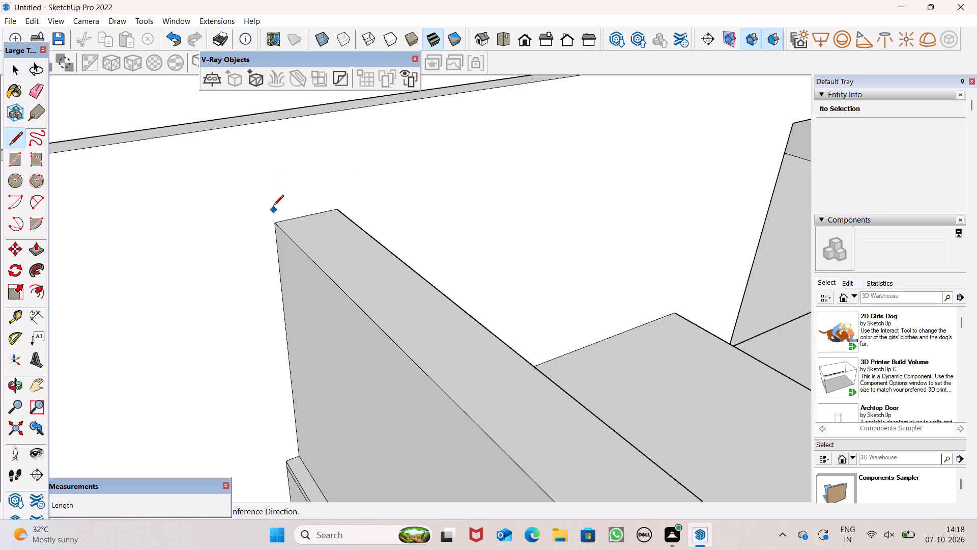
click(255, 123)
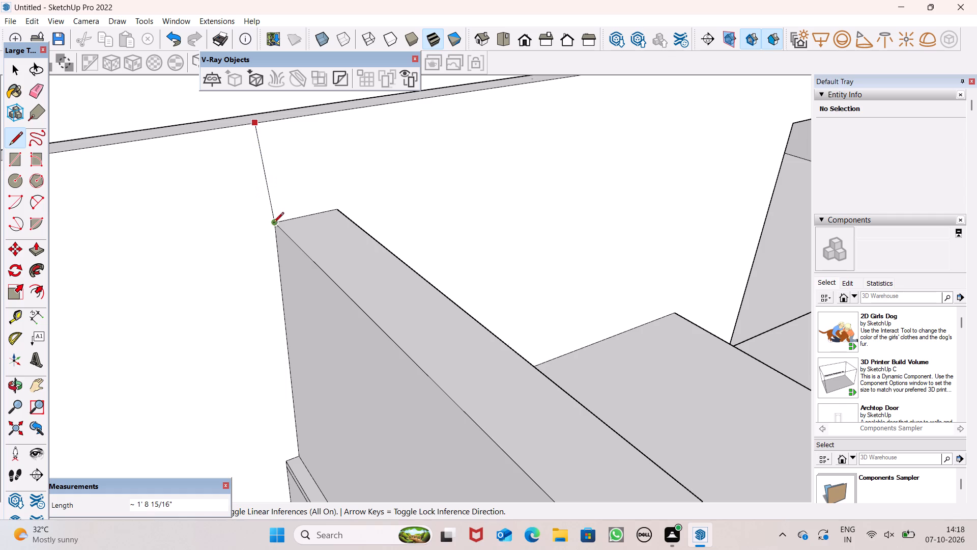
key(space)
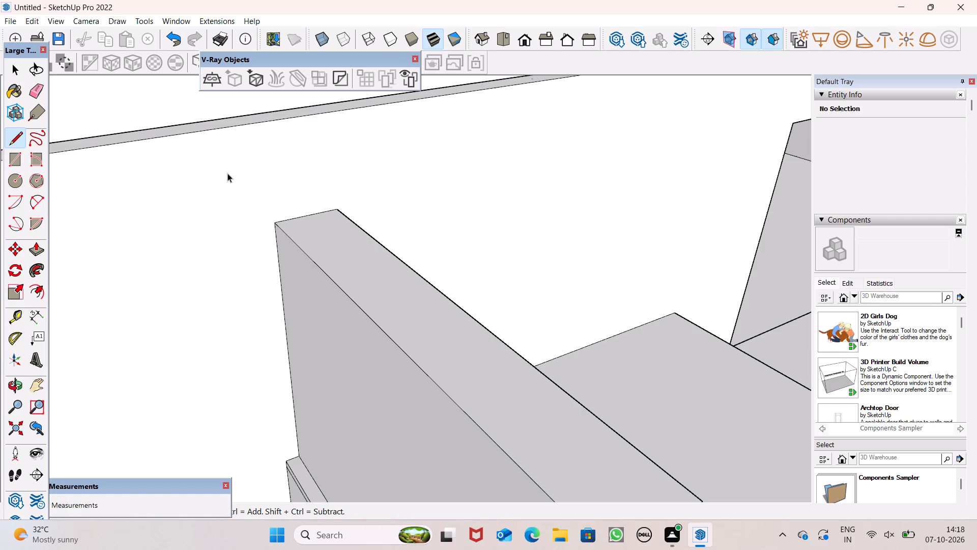
Draw a small four-sided profile about 1' 2" deep with the Line tool, down from the front wall's top edge above the slab.
click(20, 145)
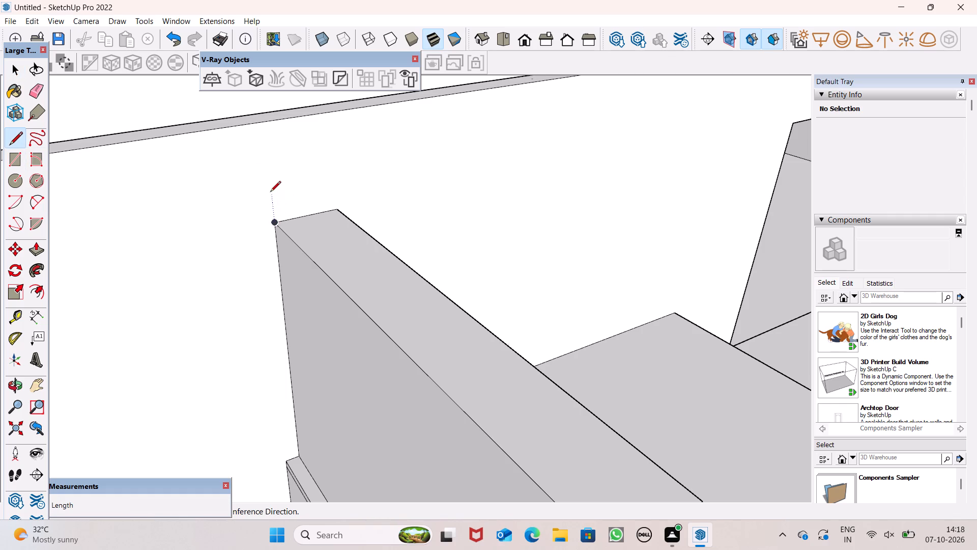
click(270, 196)
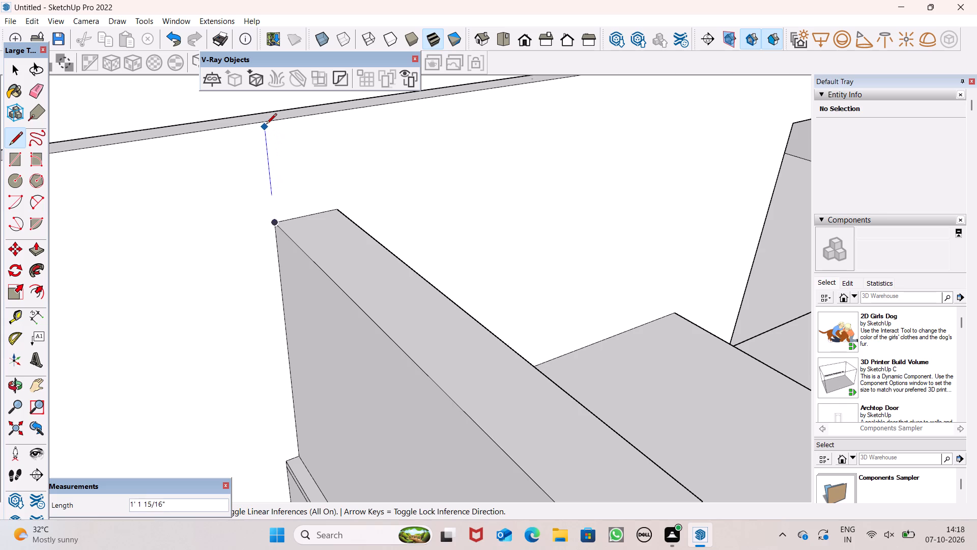
click(266, 124)
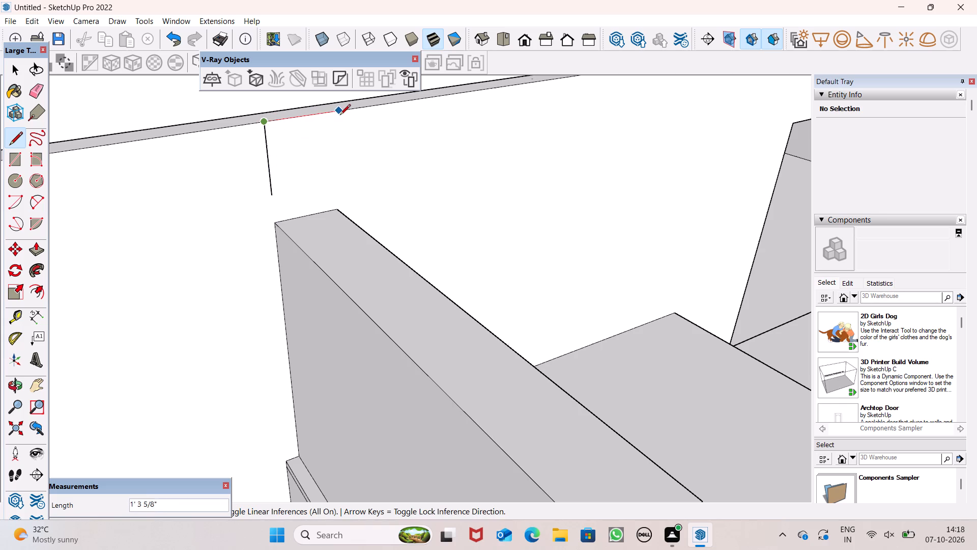
key(space)
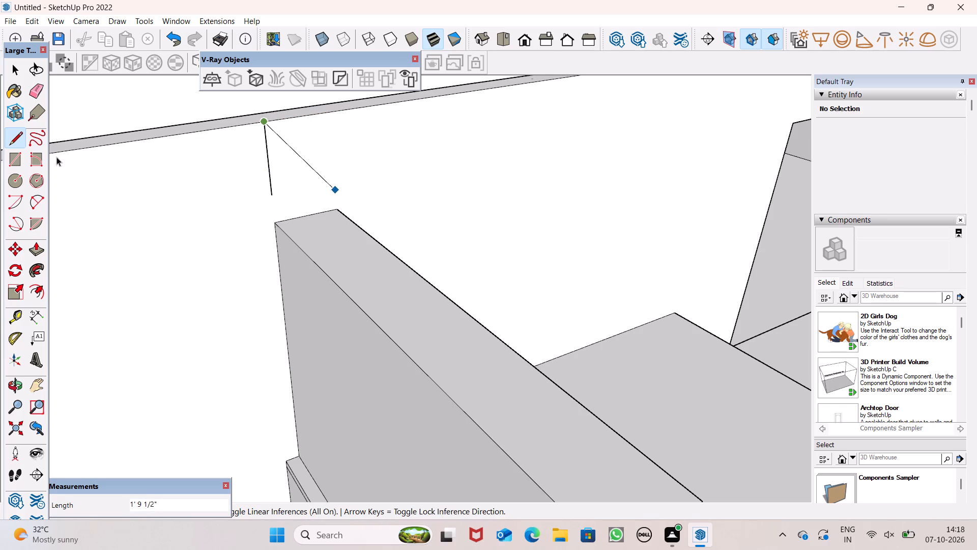
click(12, 142)
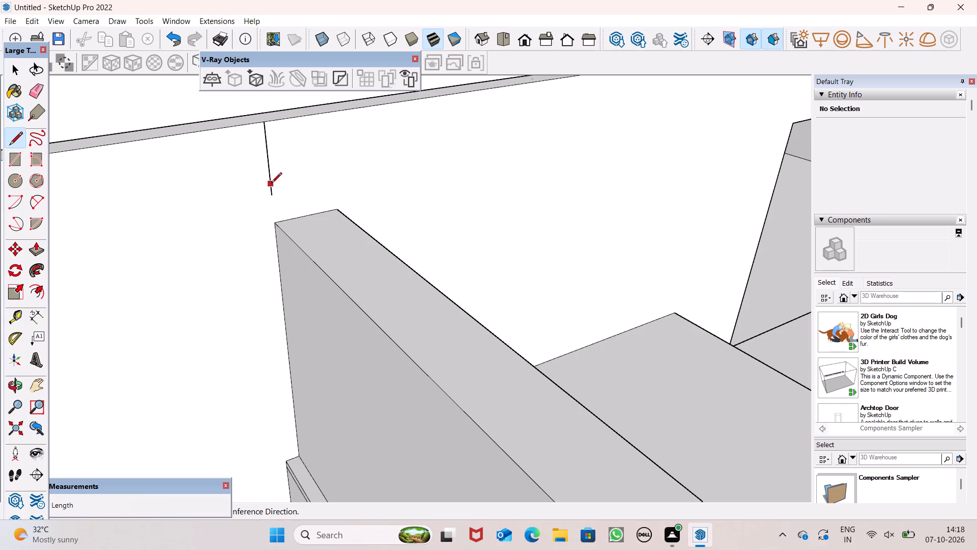
click(269, 195)
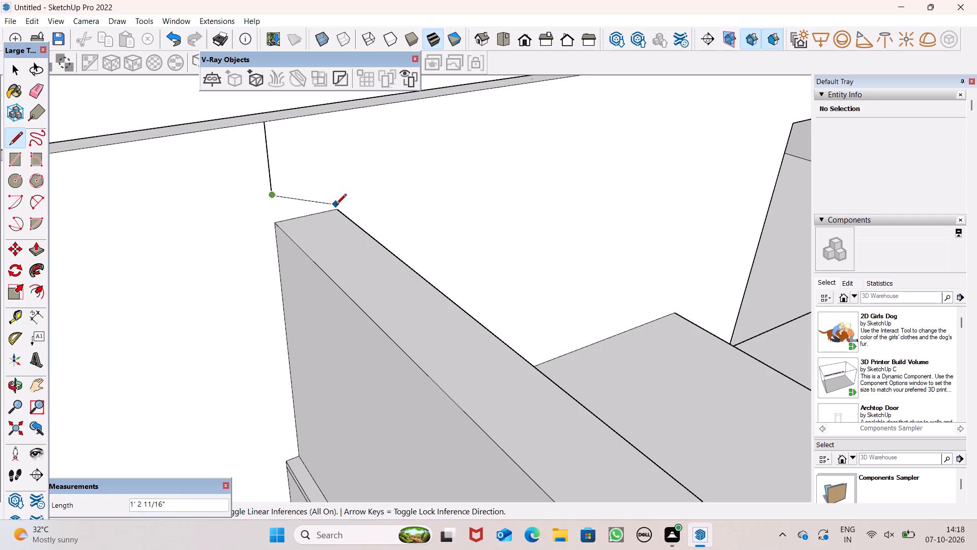
drag(332, 183, 332, 178)
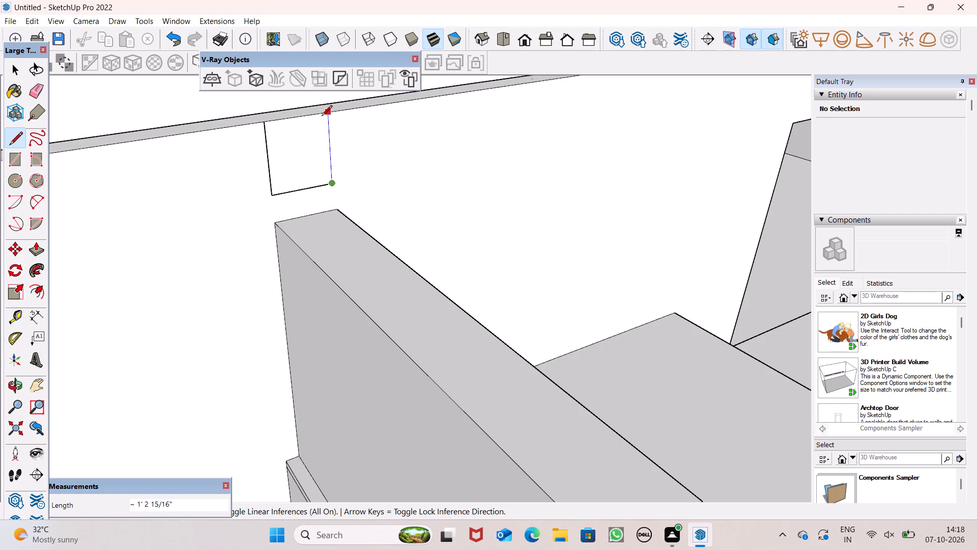
click(322, 117)
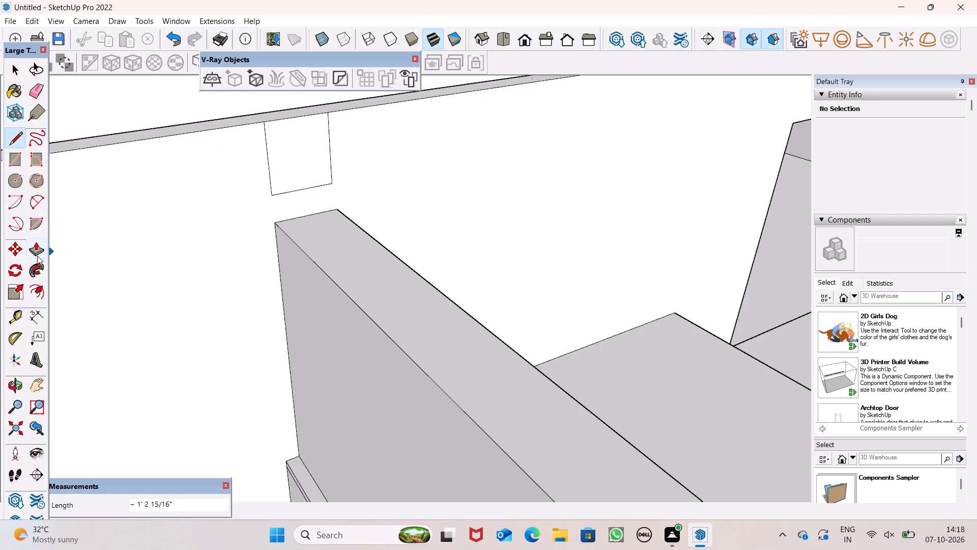
Extrude the wall profile outward above the slab in two Push/Pull moves, the second about 6', to form an overhead beam.
drag(36, 253, 43, 245)
drag(296, 175, 326, 198)
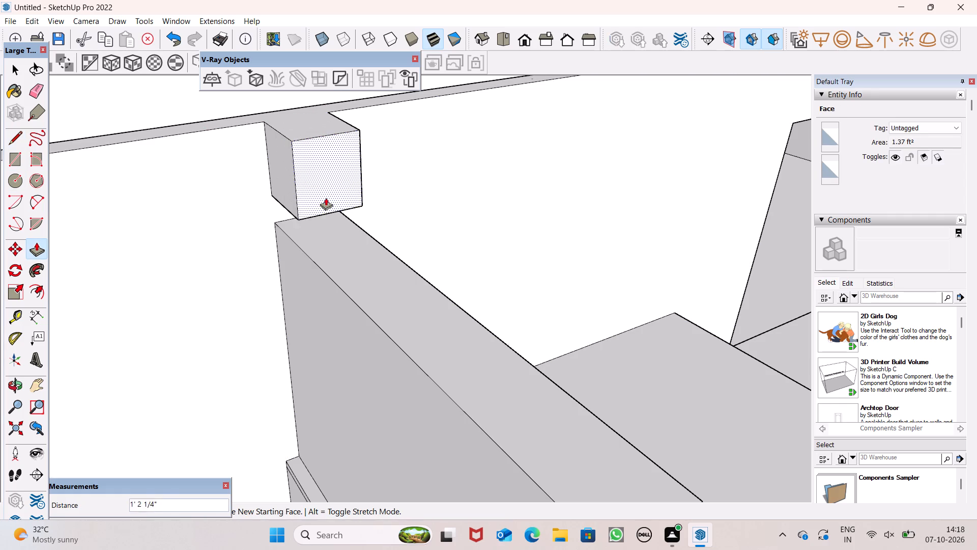
drag(326, 198, 328, 202)
drag(329, 204, 459, 318)
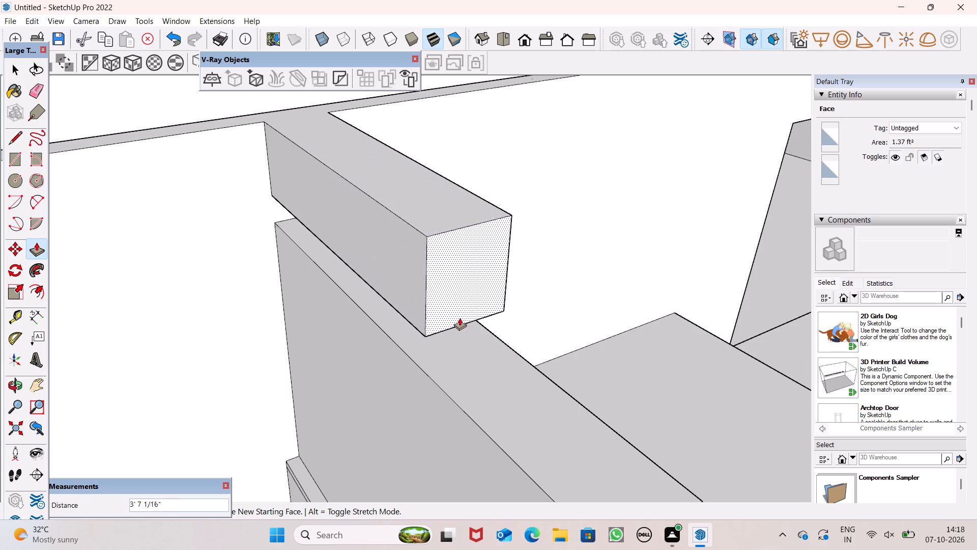
drag(459, 318, 561, 380)
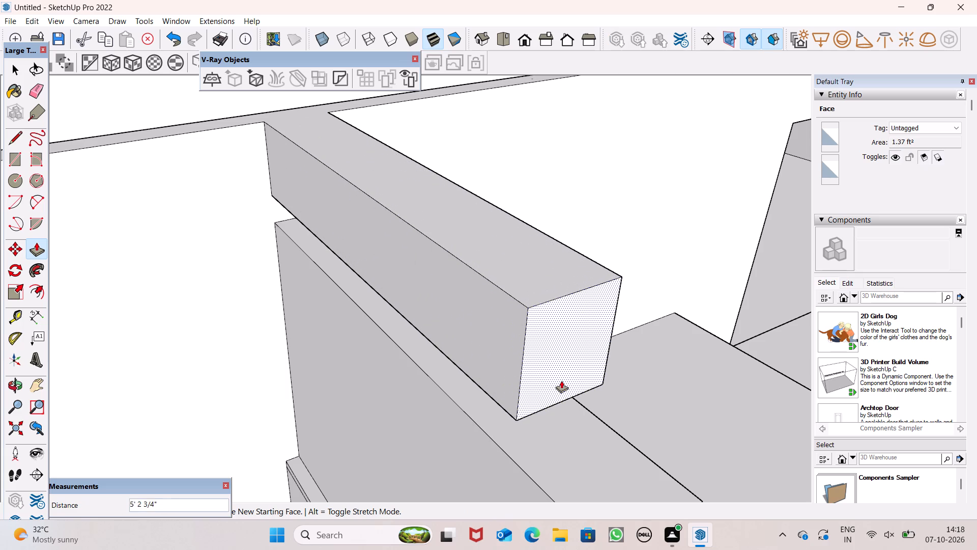
drag(561, 380, 562, 381)
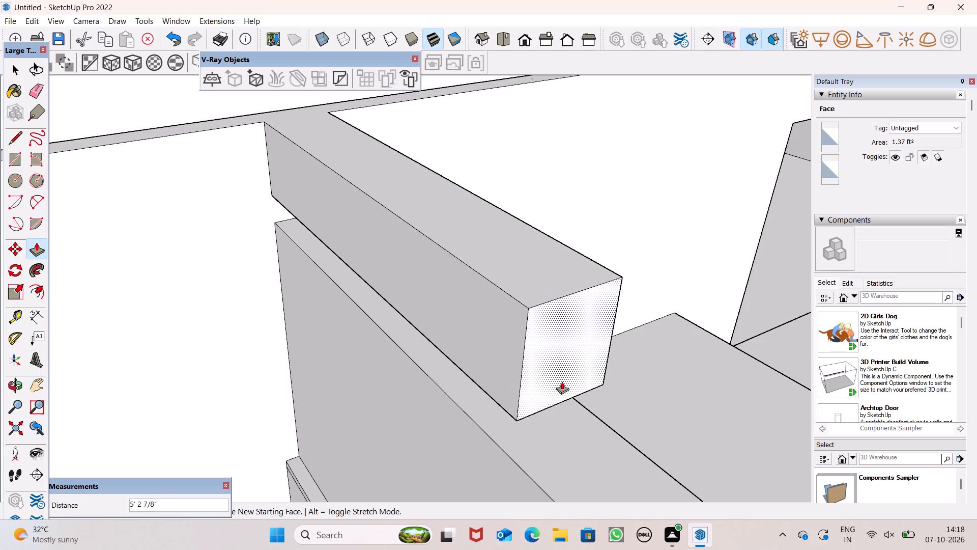
drag(562, 381, 618, 430)
Push the front face of the lower block back about 1' 2" beneath the thin top layer.
scroll(476, 288, down, 1)
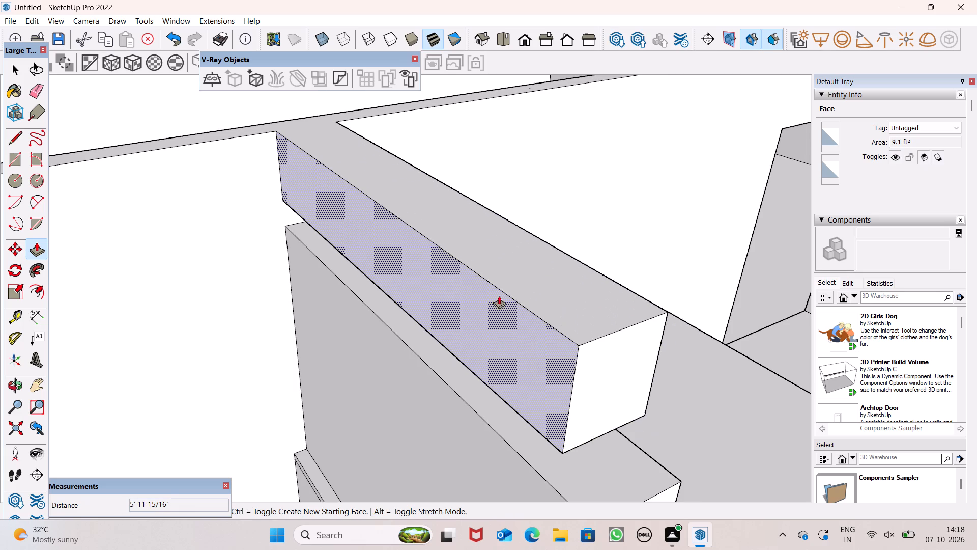
scroll(496, 254, down, 8)
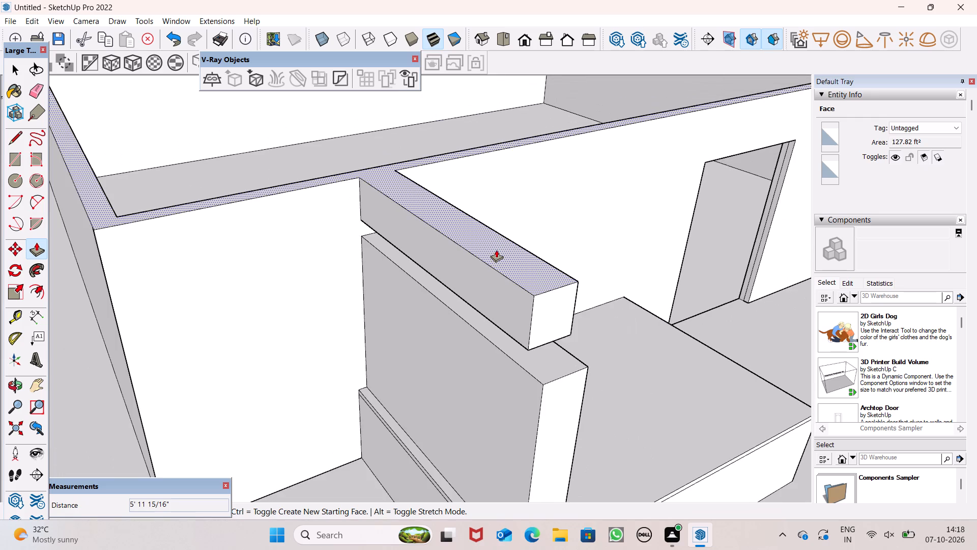
scroll(496, 247, down, 2)
scroll(518, 151, down, 2)
middle_drag(579, 267, 628, 255)
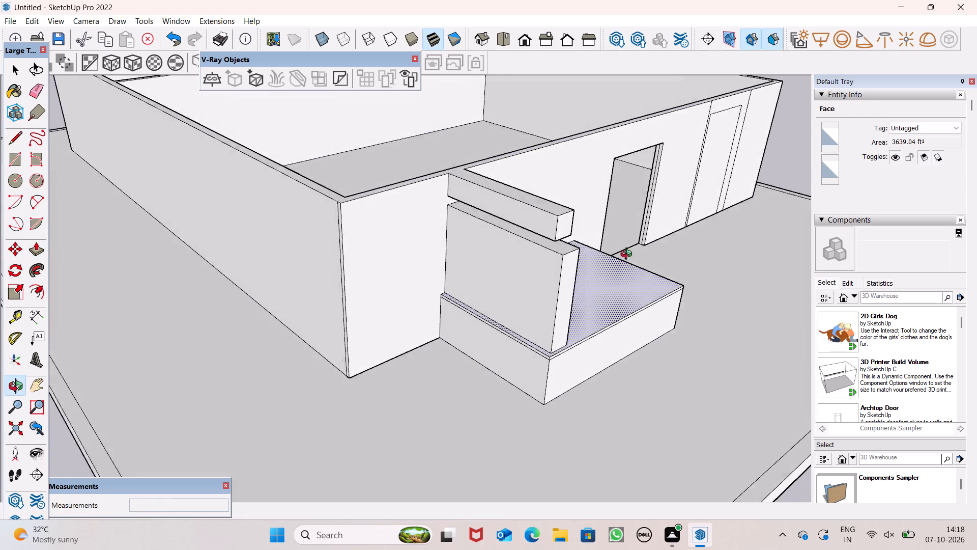
middle_drag(628, 255, 633, 251)
scroll(592, 347, up, 5)
drag(574, 352, 550, 353)
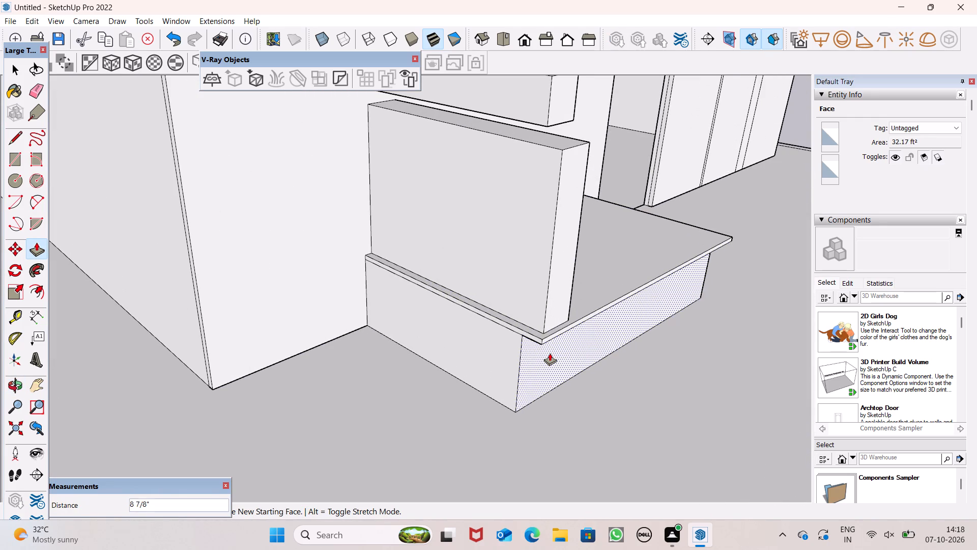
drag(550, 353, 536, 353)
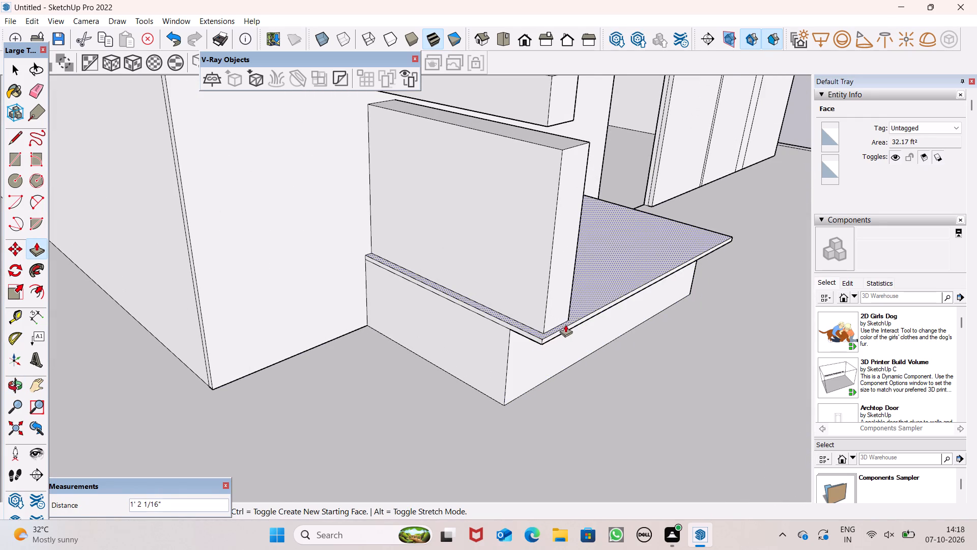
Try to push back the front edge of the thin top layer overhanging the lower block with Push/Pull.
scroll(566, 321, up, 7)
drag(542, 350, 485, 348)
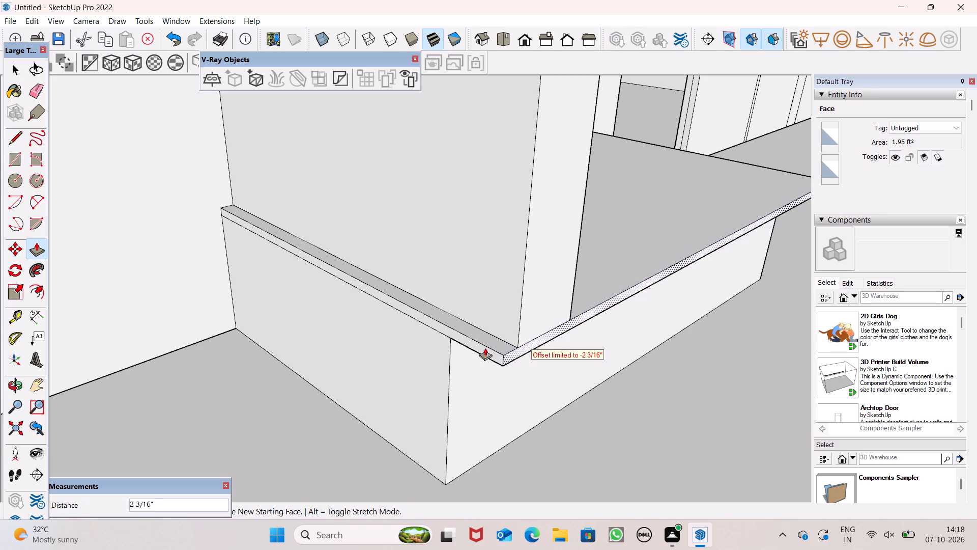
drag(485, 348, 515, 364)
Push the upright slab's front face back about 1' 2 1/2" and the thin top layer's front edge back about 1', flush with the block.
drag(535, 314, 477, 292)
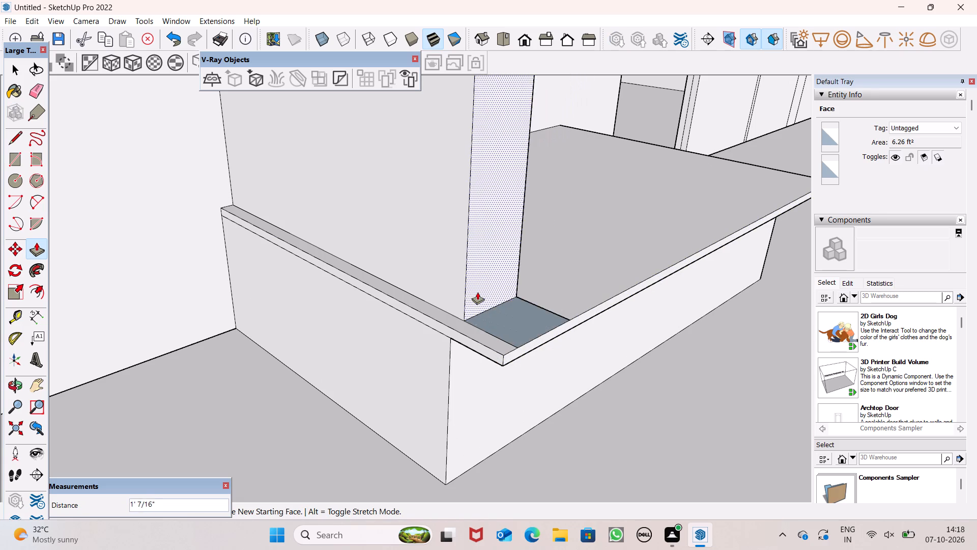
drag(477, 292, 467, 291)
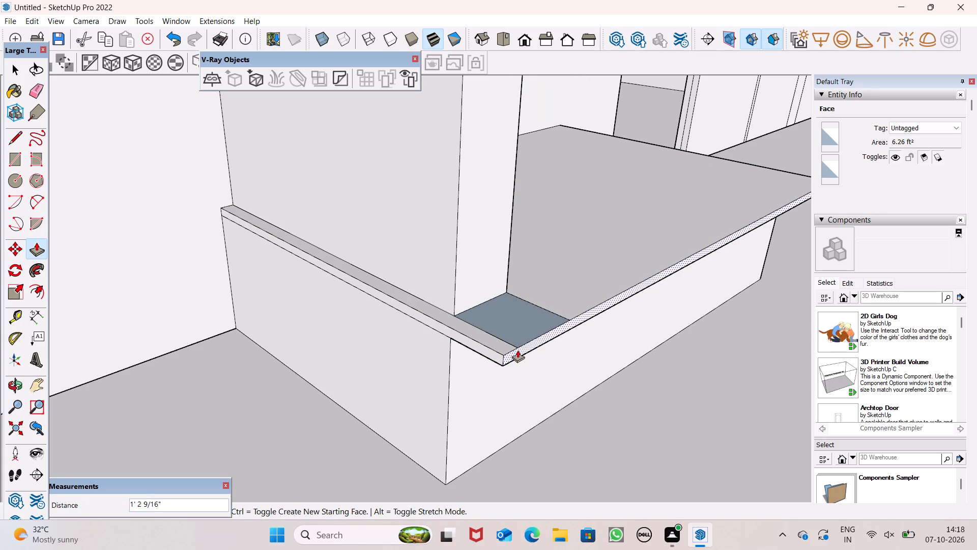
drag(518, 350, 450, 352)
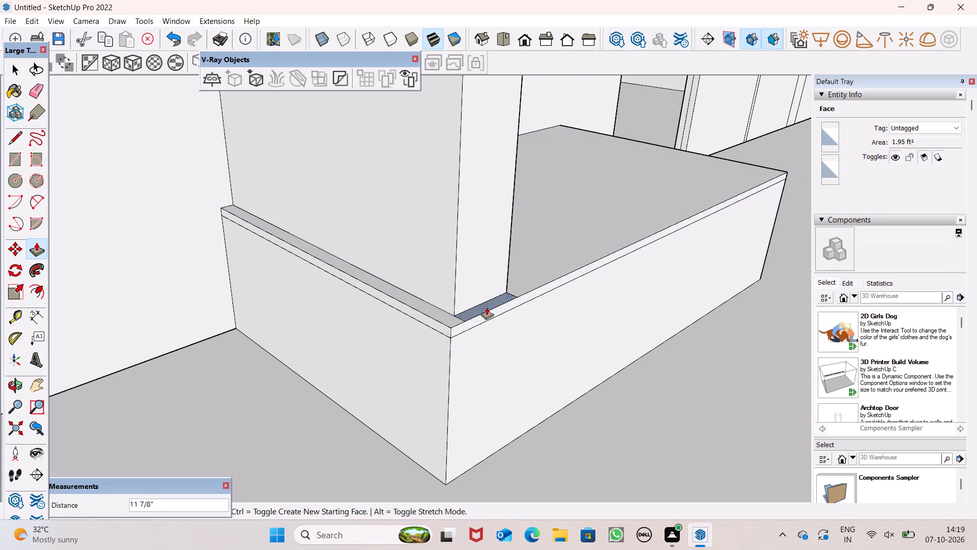
Pull the upright slab's narrow front face forward about 2 11/16" to the front edge of the block's top layer.
scroll(486, 289, up, 7)
drag(479, 281, 462, 347)
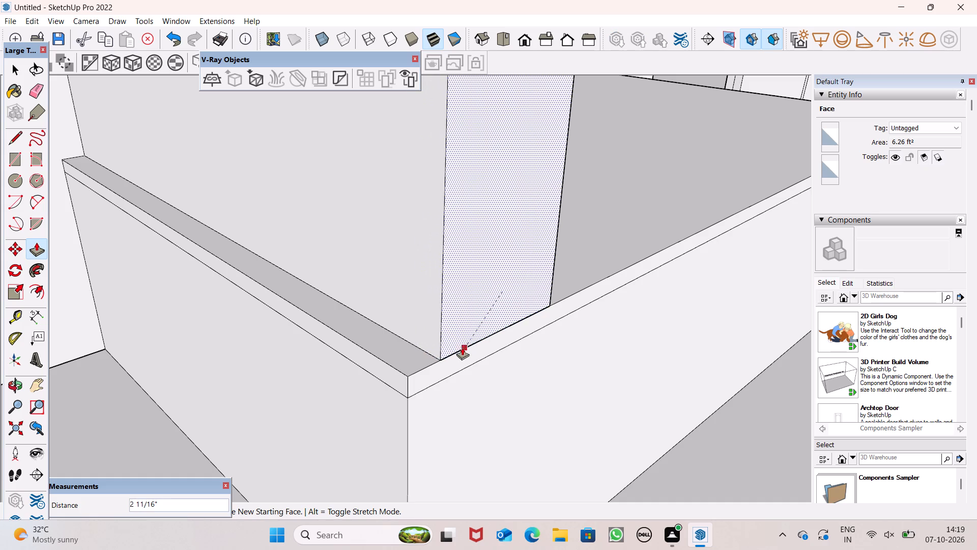
drag(462, 347, 445, 357)
Push the overhead beam's front end face back to line up with the front of the upright slab beneath it.
scroll(414, 320, down, 13)
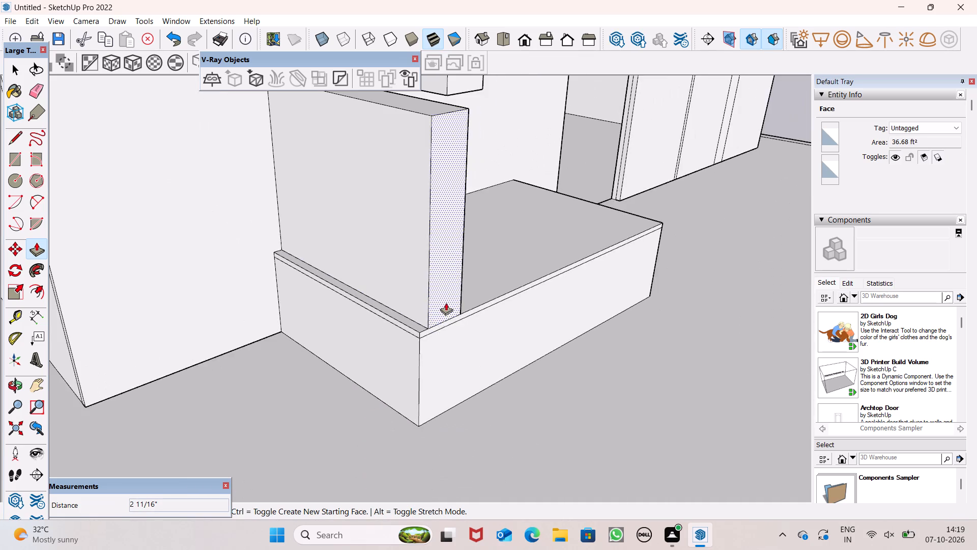
scroll(446, 302, down, 4)
middle_drag(537, 316, 328, 307)
scroll(442, 267, down, 6)
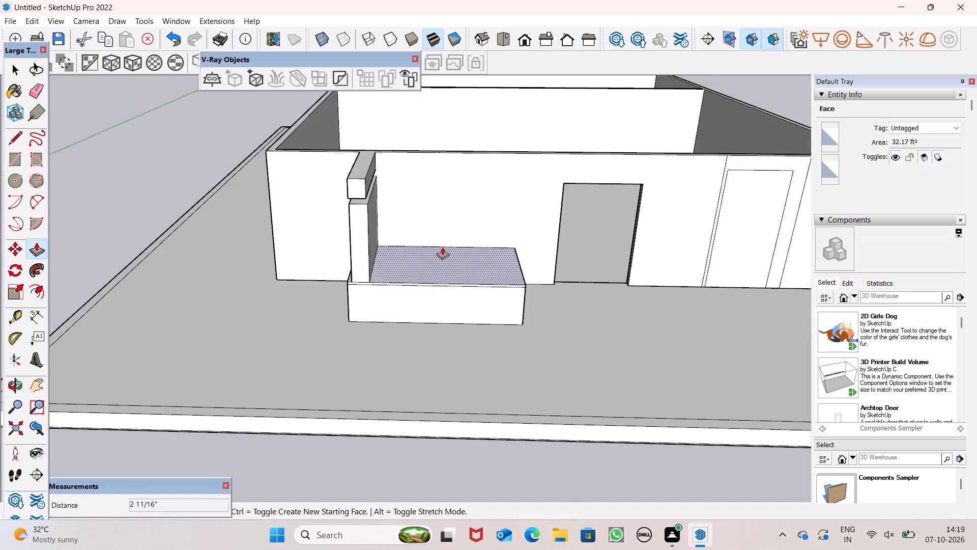
scroll(442, 213, up, 4)
middle_drag(444, 223, 310, 258)
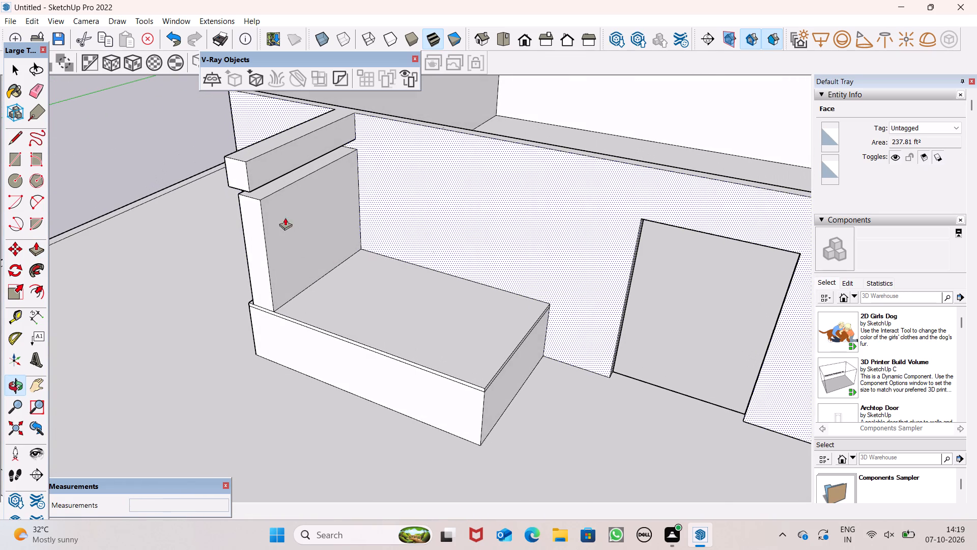
scroll(245, 156, up, 7)
drag(238, 205, 265, 202)
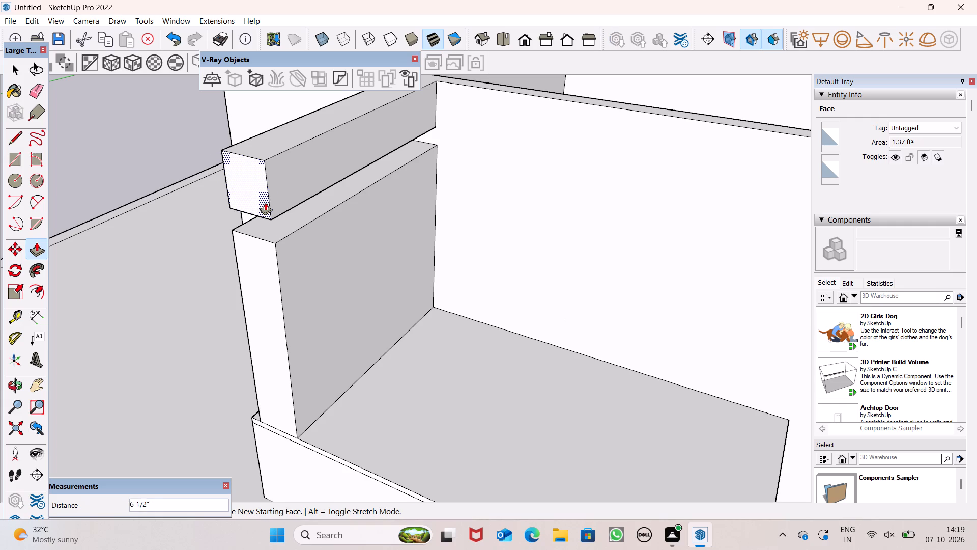
drag(265, 202, 275, 254)
Raise the top face of the upright slab to meet the underside of the overhead beam, closing the gap.
middle_drag(323, 269, 629, 197)
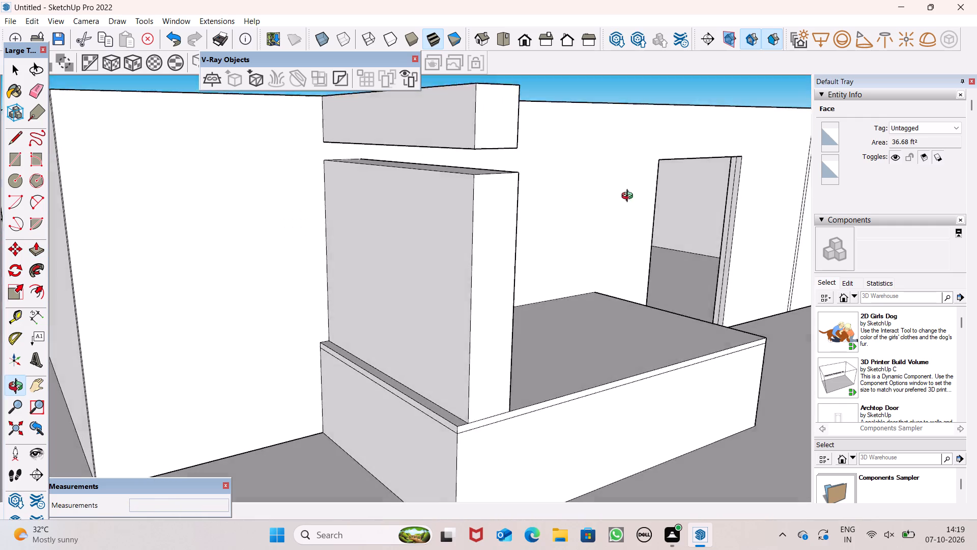
middle_drag(629, 197, 633, 205)
scroll(389, 137, up, 4)
scroll(417, 135, down, 1)
scroll(417, 135, up, 2)
drag(458, 201, 461, 175)
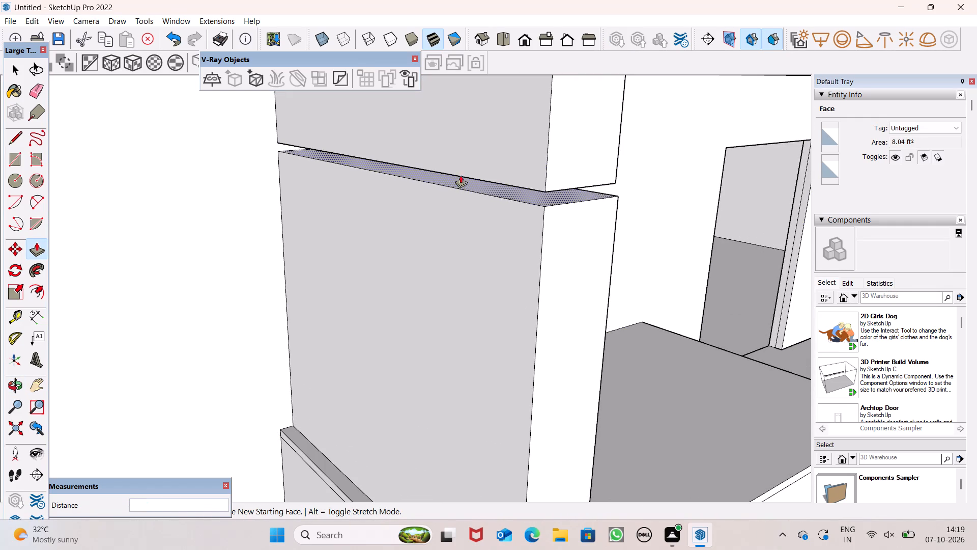
drag(461, 175, 466, 165)
click(466, 165)
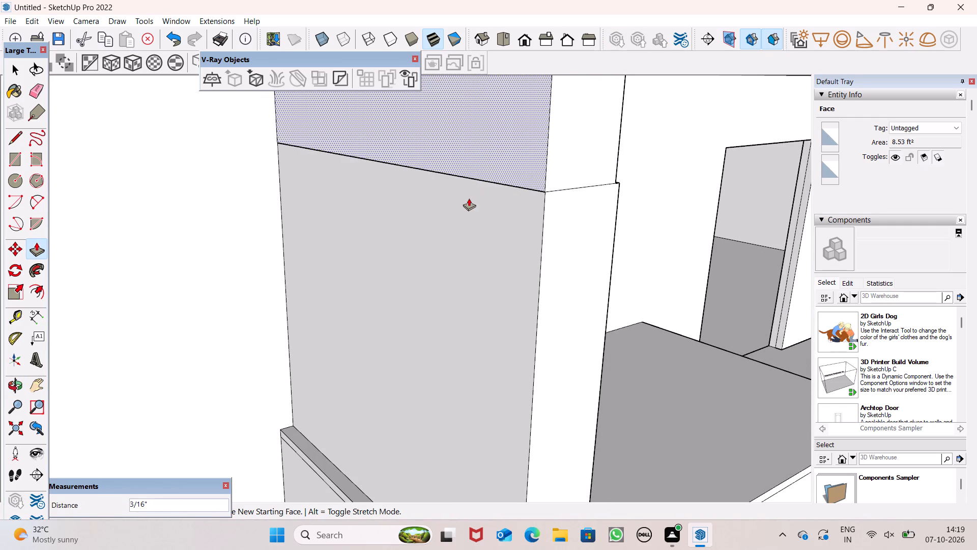
key(space)
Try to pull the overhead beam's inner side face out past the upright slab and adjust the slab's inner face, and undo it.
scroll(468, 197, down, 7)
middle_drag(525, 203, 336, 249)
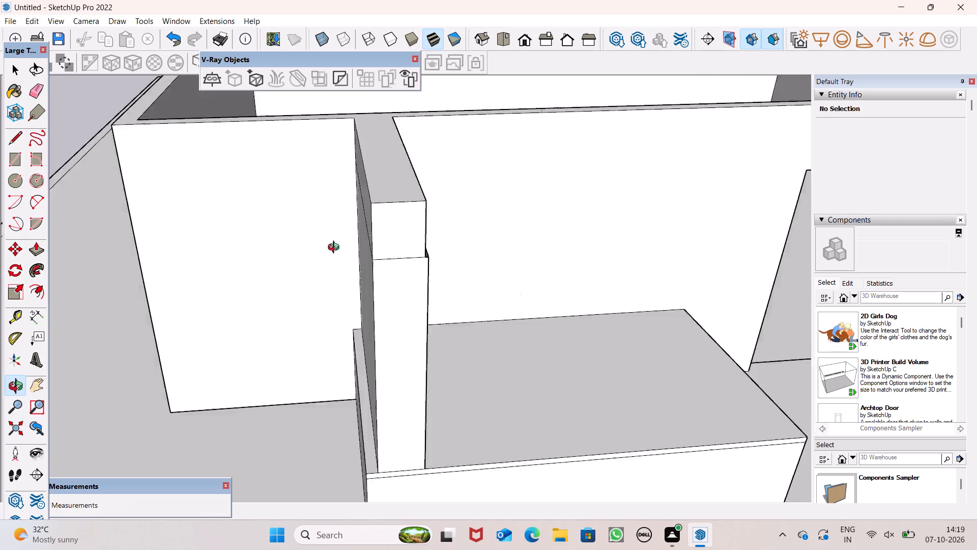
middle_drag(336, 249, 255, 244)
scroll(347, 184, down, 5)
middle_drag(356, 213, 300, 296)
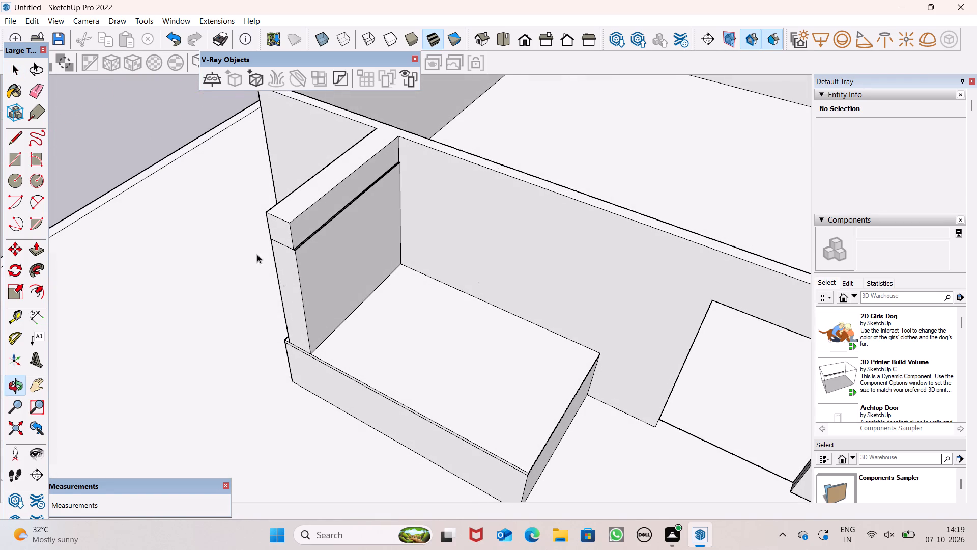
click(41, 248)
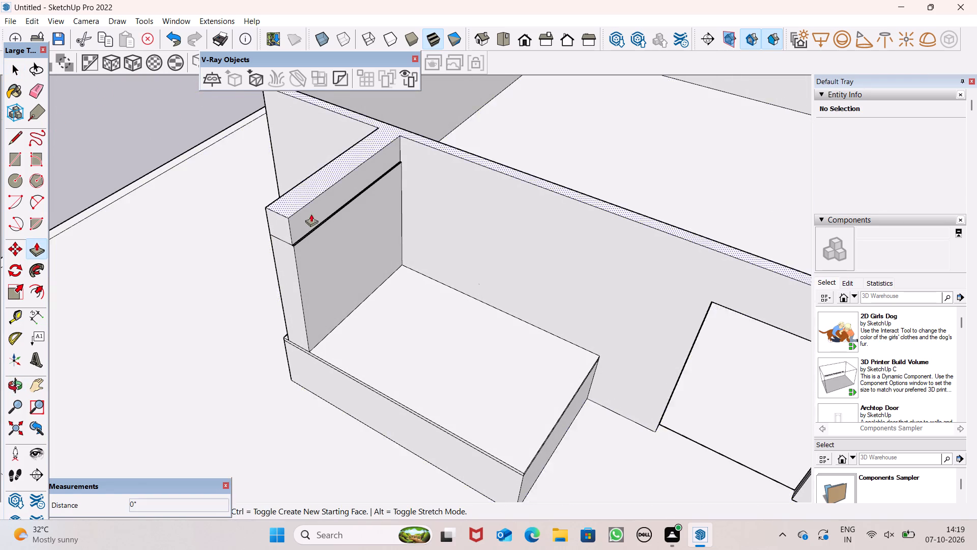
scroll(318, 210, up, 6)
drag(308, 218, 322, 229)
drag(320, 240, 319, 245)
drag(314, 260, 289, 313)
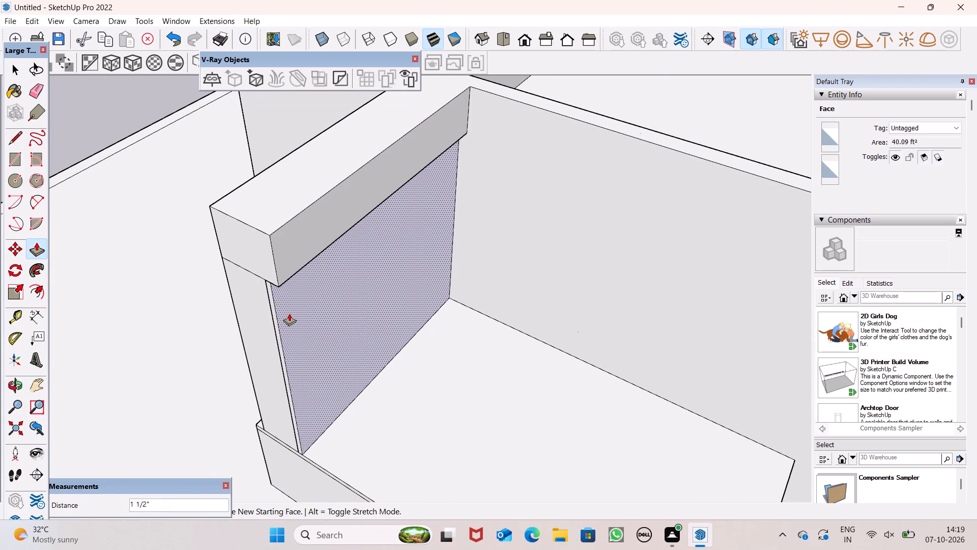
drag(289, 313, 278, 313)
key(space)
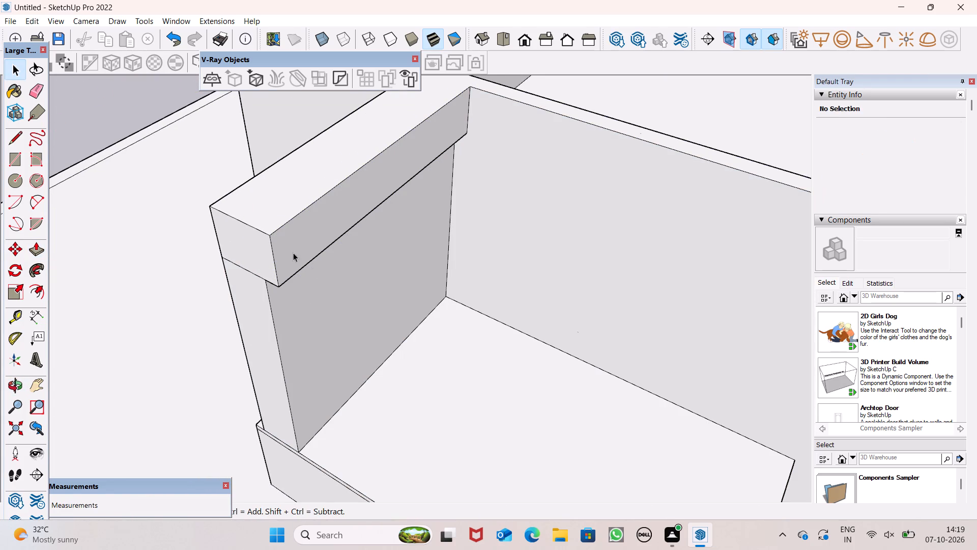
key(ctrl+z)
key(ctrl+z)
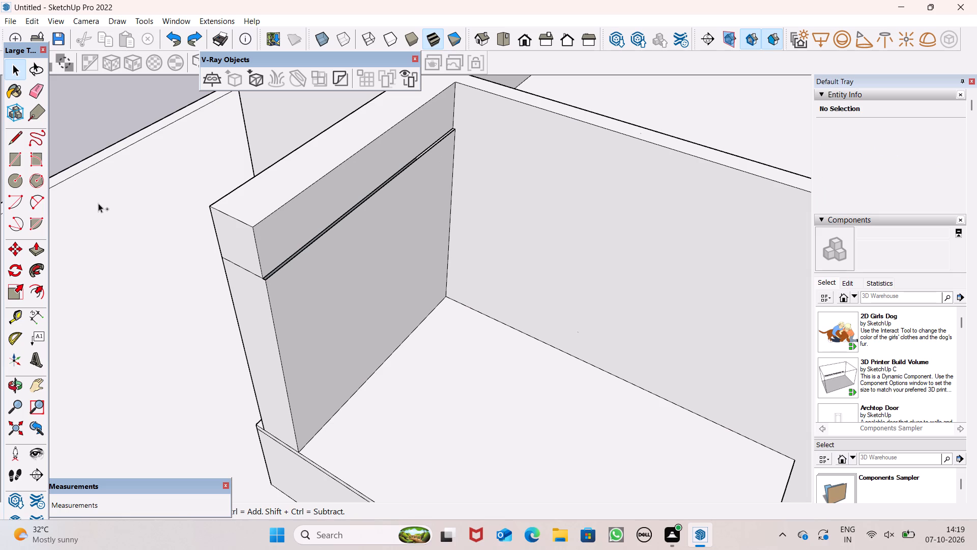
Pull the overhead beam's inner side face out about 13/16" so it is flush with the upright slab's inner face.
click(34, 250)
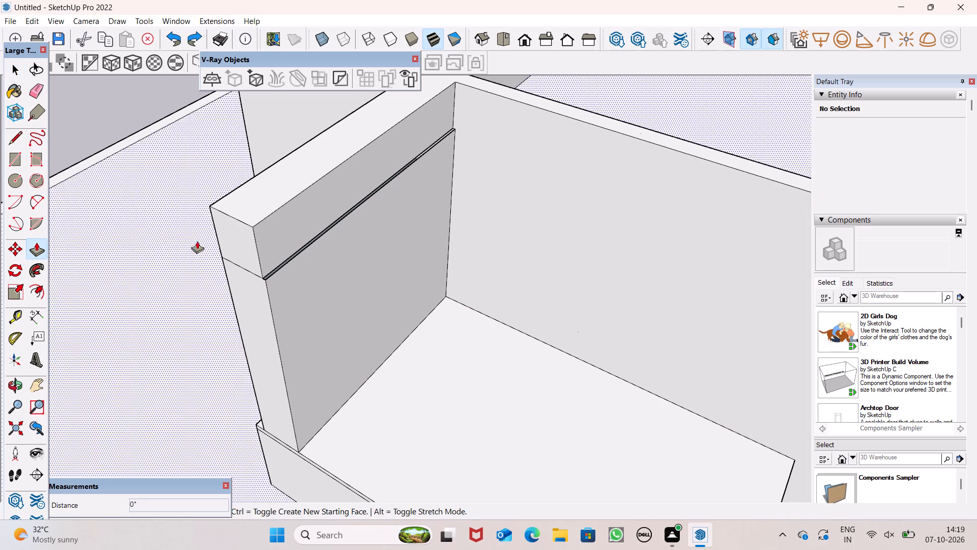
drag(283, 239, 268, 307)
Draw a vertical line across the beam's inner side face near its front end, redrawing it slightly closer to that end.
scroll(334, 189, down, 2)
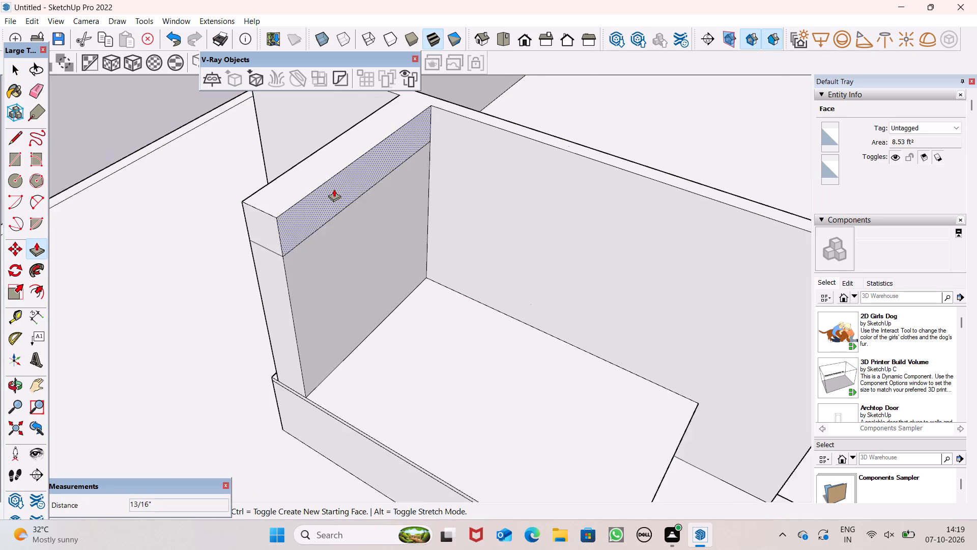
scroll(334, 189, down, 3)
click(21, 159)
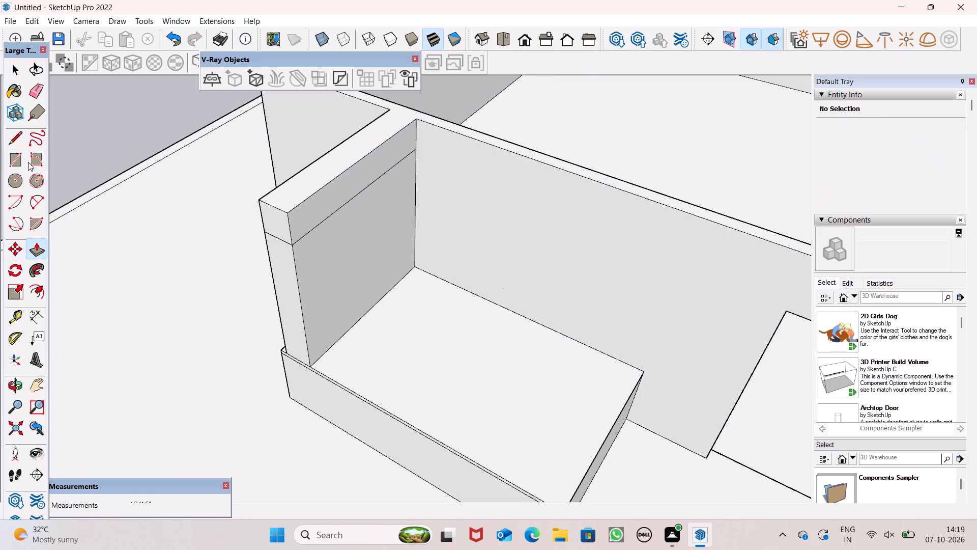
middle_drag(329, 235, 214, 239)
click(19, 143)
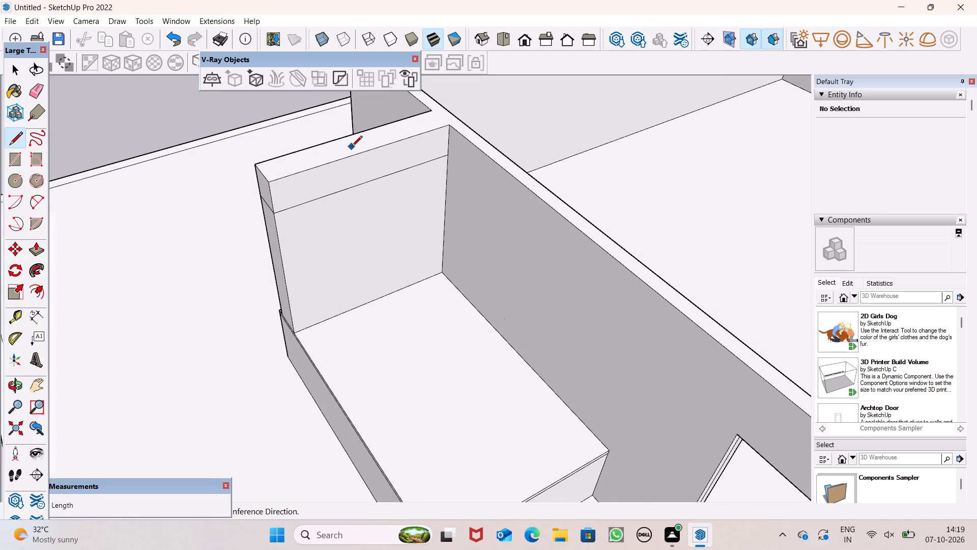
scroll(352, 147, up, 4)
click(277, 187)
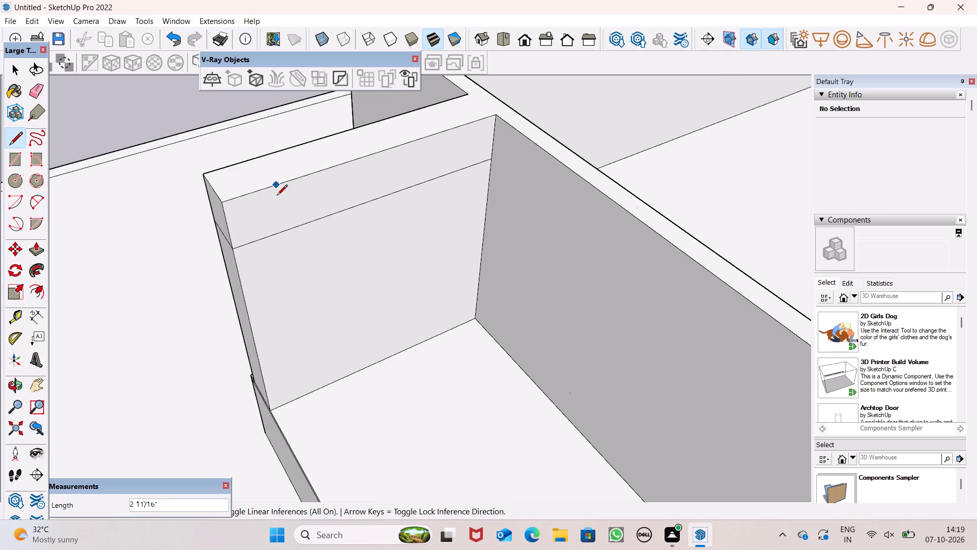
click(282, 227)
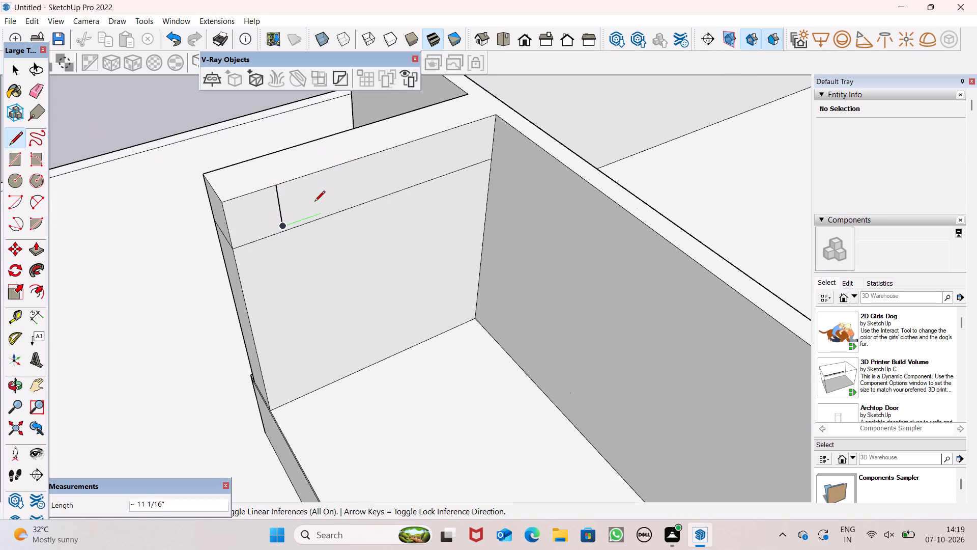
key(ctrl+z)
click(269, 187)
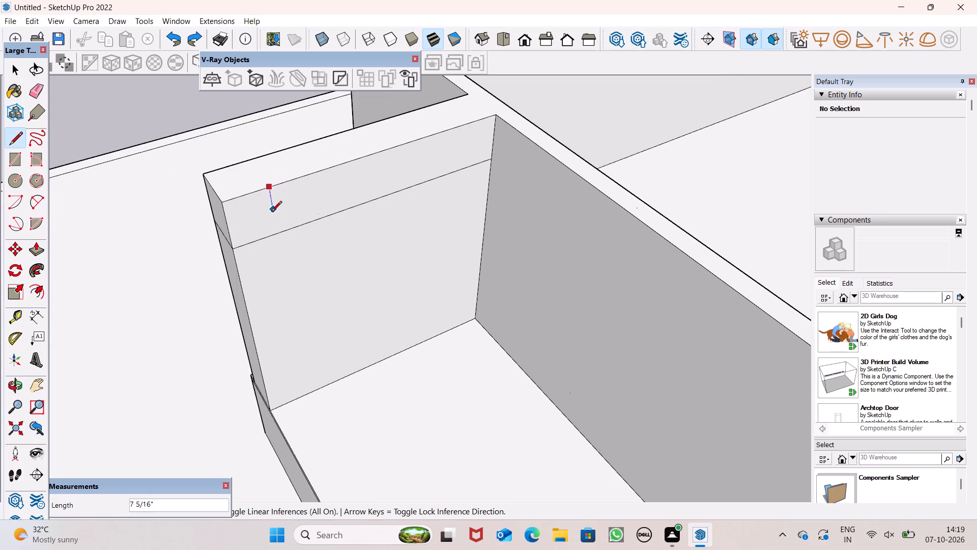
click(276, 232)
key(space)
Extrude the small end section of the beam's inner side outward over the block, as an arm parallel to the front wall.
scroll(284, 169, down, 7)
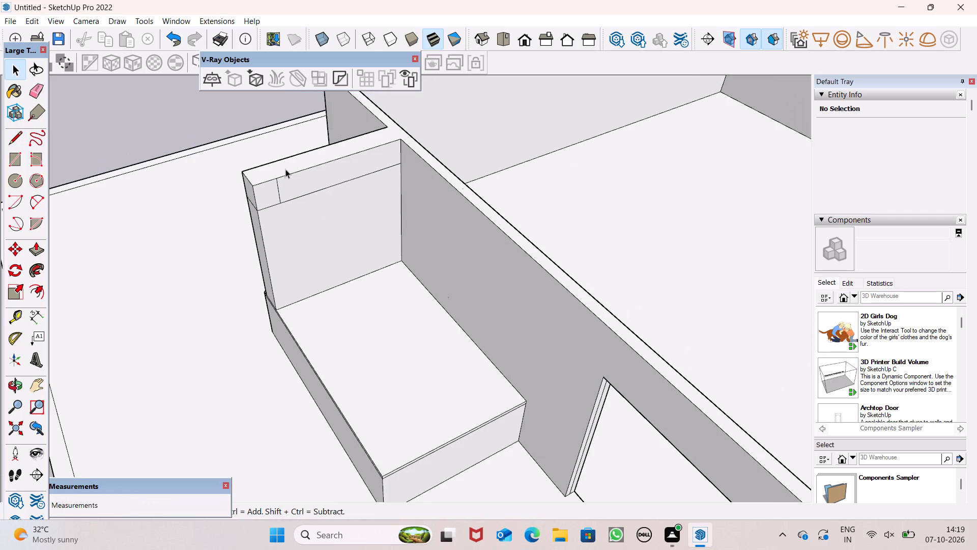
scroll(285, 169, down, 2)
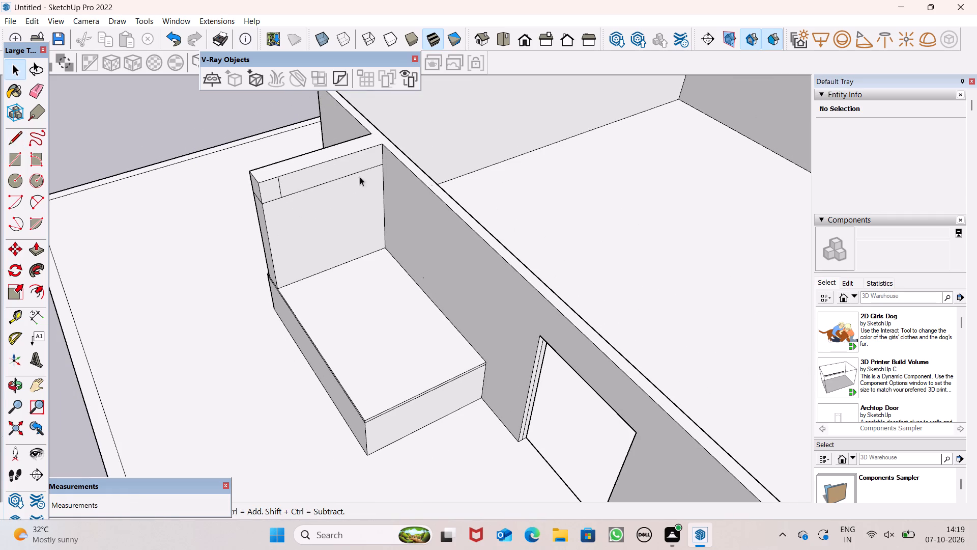
scroll(368, 162, down, 5)
middle_drag(370, 226, 358, 215)
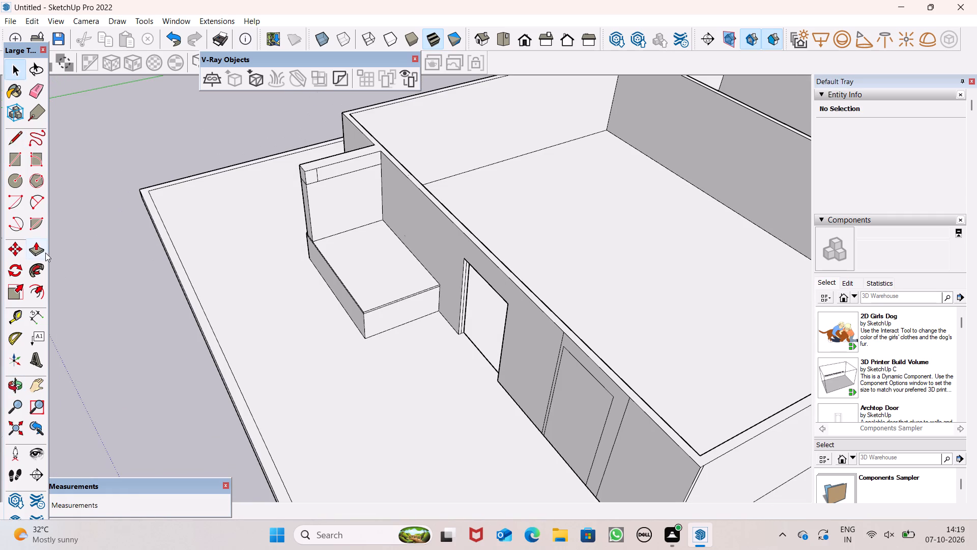
click(45, 253)
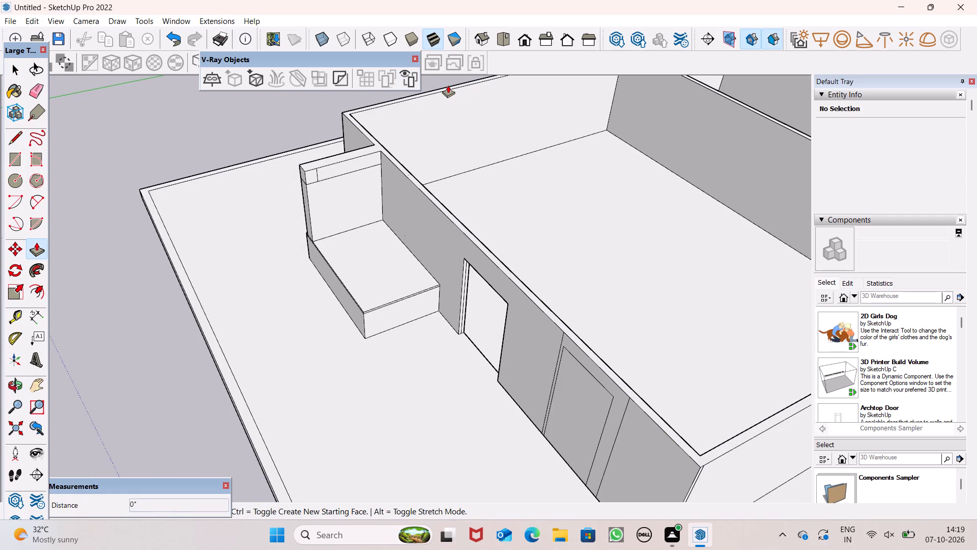
scroll(391, 141, up, 3)
drag(297, 186, 303, 188)
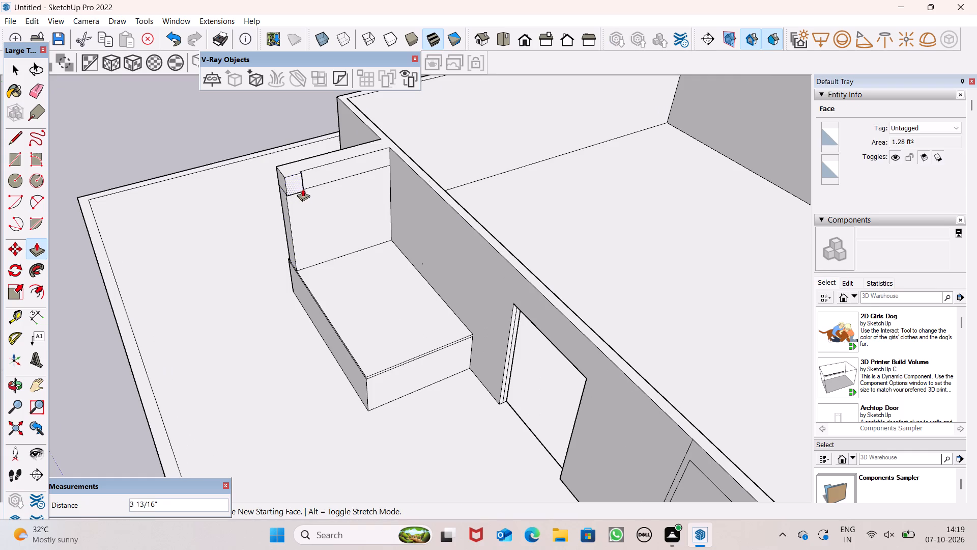
drag(303, 188, 337, 295)
click(337, 295)
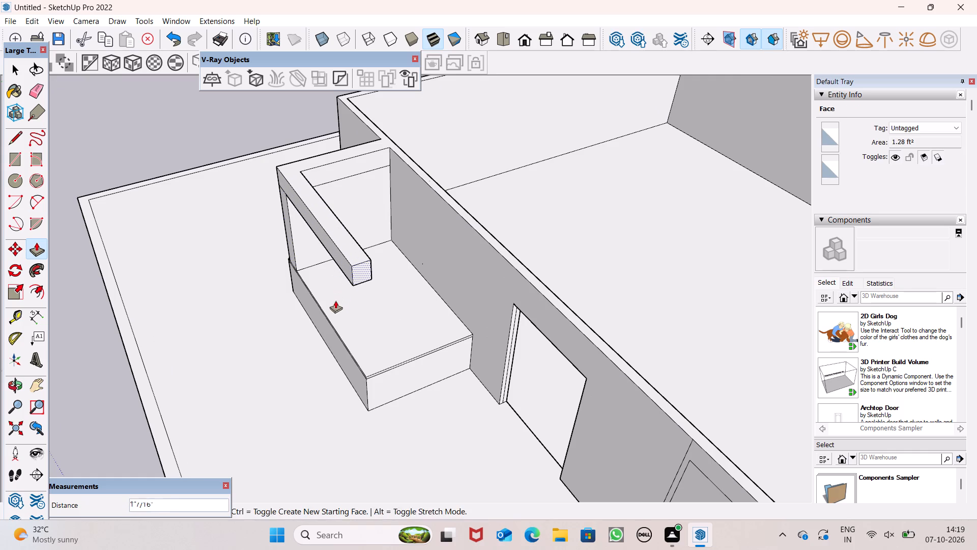
Push down the top face of the lower block beneath the new beam arm, opening the block into a hollow box.
double_click(335, 300)
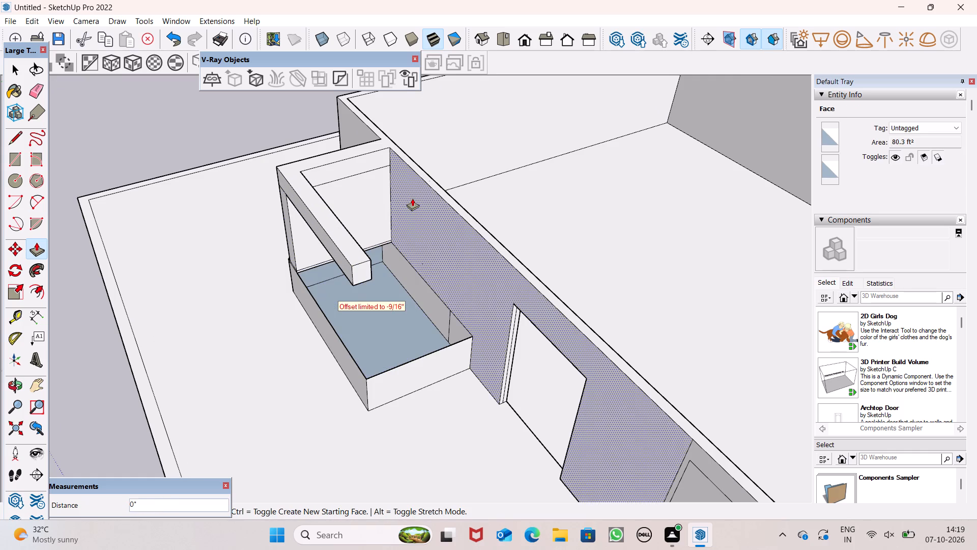
Pull the upright slab's large inner face inward over the opened block to thicken the slab.
scroll(412, 198, down, 3)
middle_drag(444, 288, 570, 232)
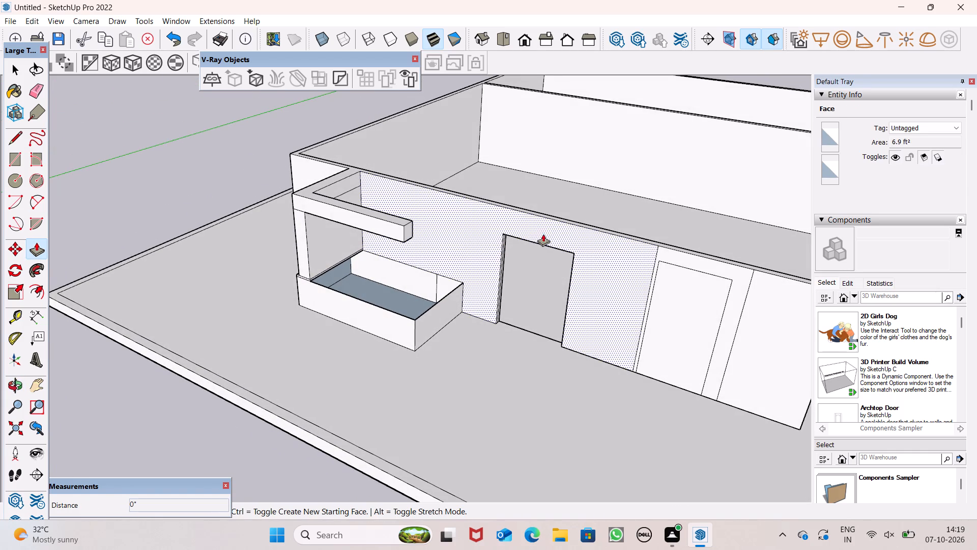
scroll(353, 271, up, 4)
scroll(352, 270, down, 1)
scroll(352, 270, up, 8)
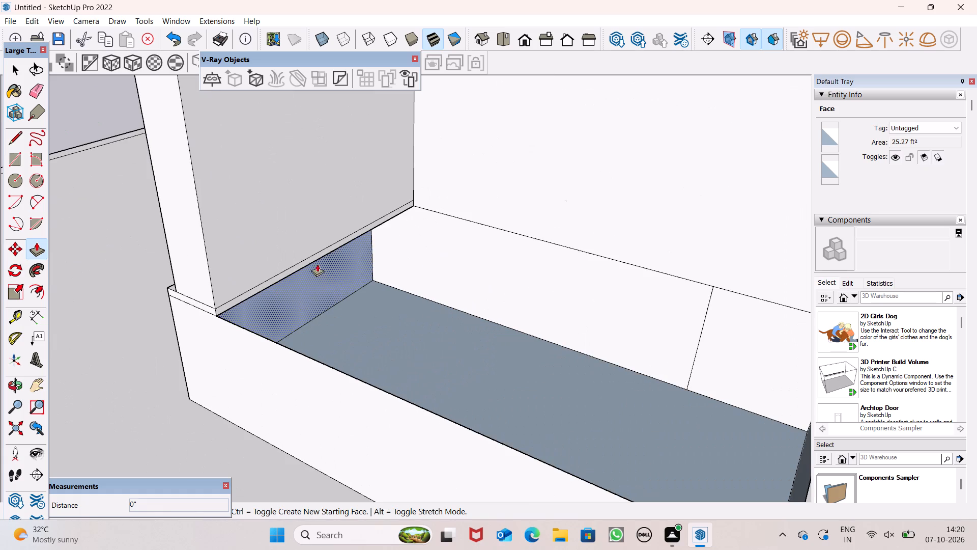
drag(296, 265, 338, 282)
key(space)
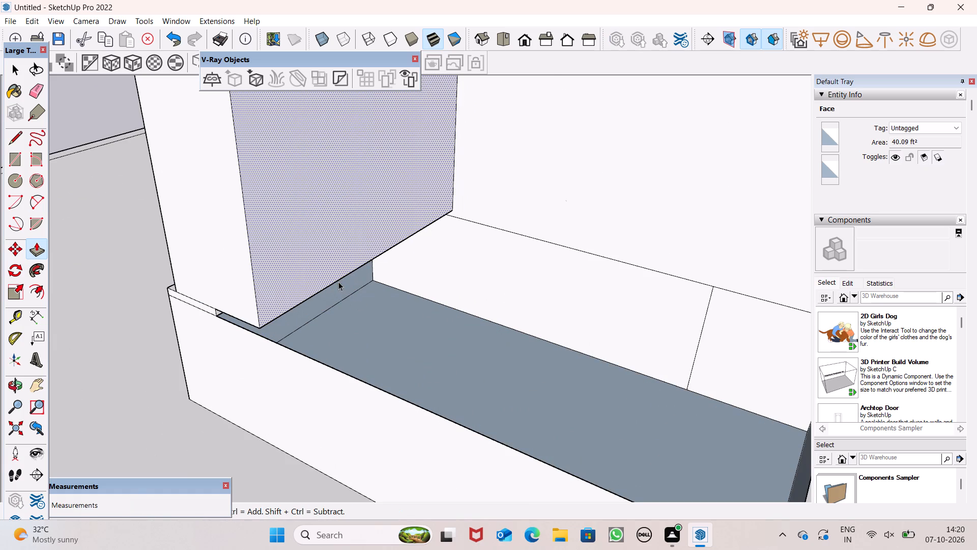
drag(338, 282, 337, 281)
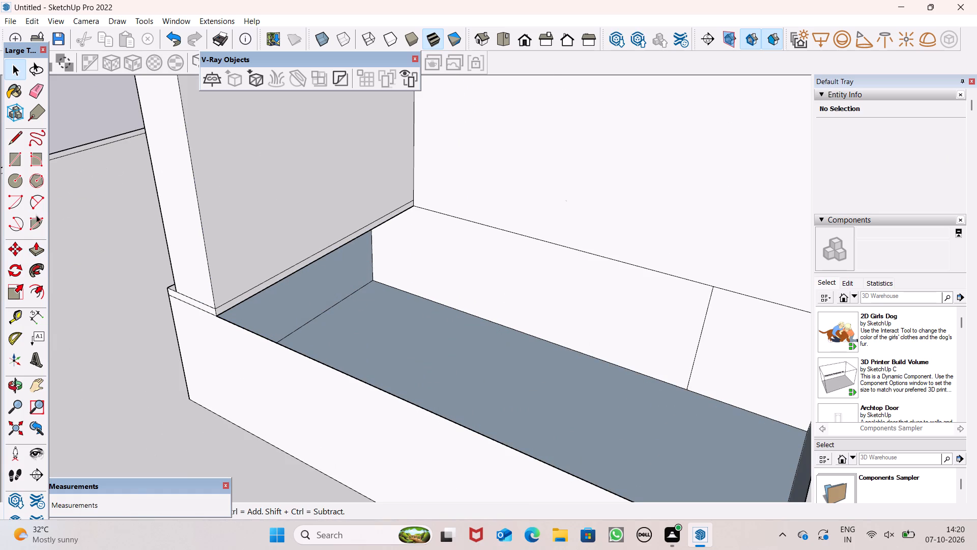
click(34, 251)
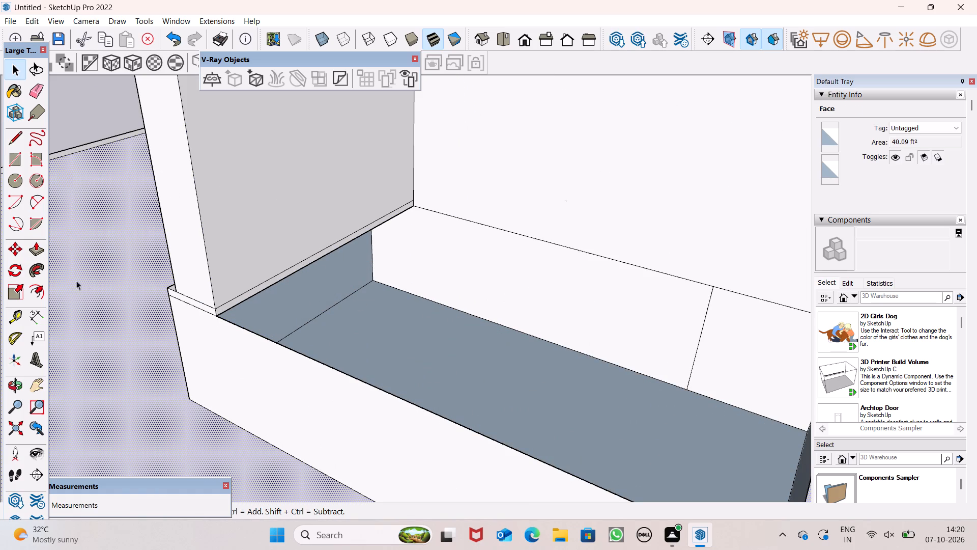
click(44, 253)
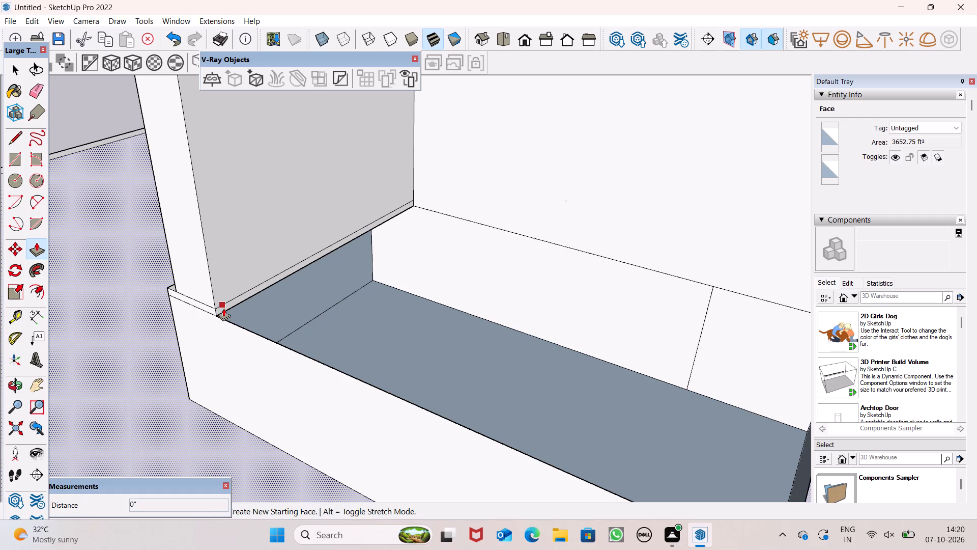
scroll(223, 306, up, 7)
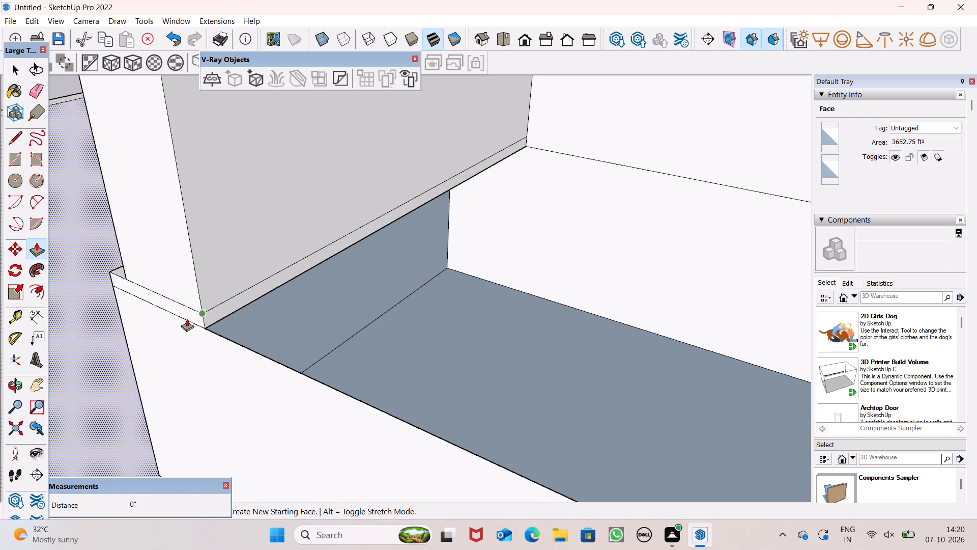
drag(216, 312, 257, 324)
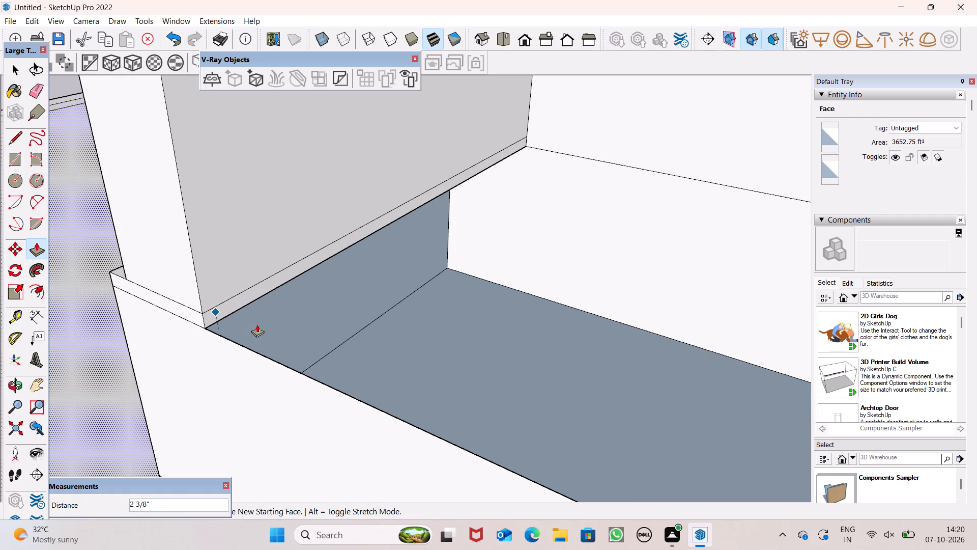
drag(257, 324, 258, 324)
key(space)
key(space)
Pull the thin strip at the base of the upright slab's inner face about 6' 9 3/8" out over the opened block.
scroll(245, 258, down, 7)
middle_drag(337, 287, 470, 210)
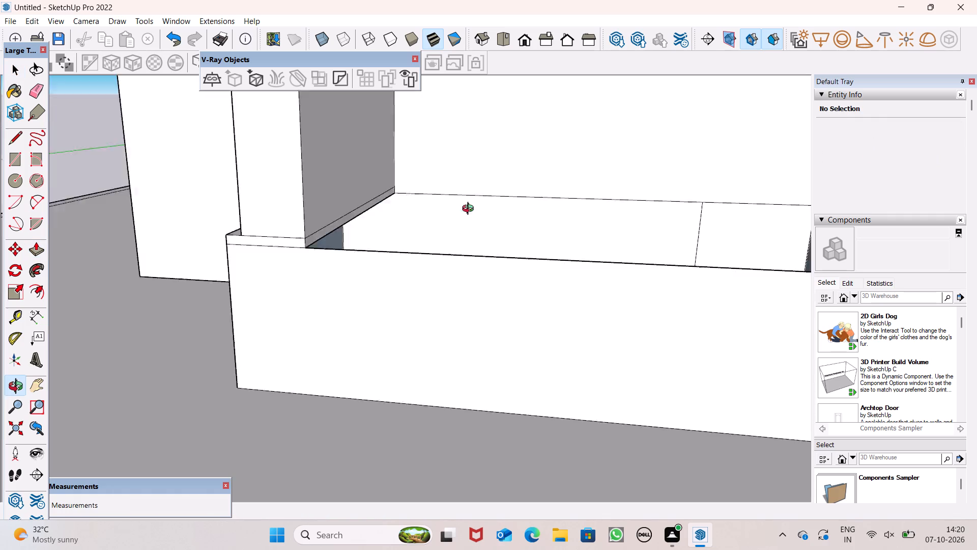
middle_drag(470, 210, 220, 246)
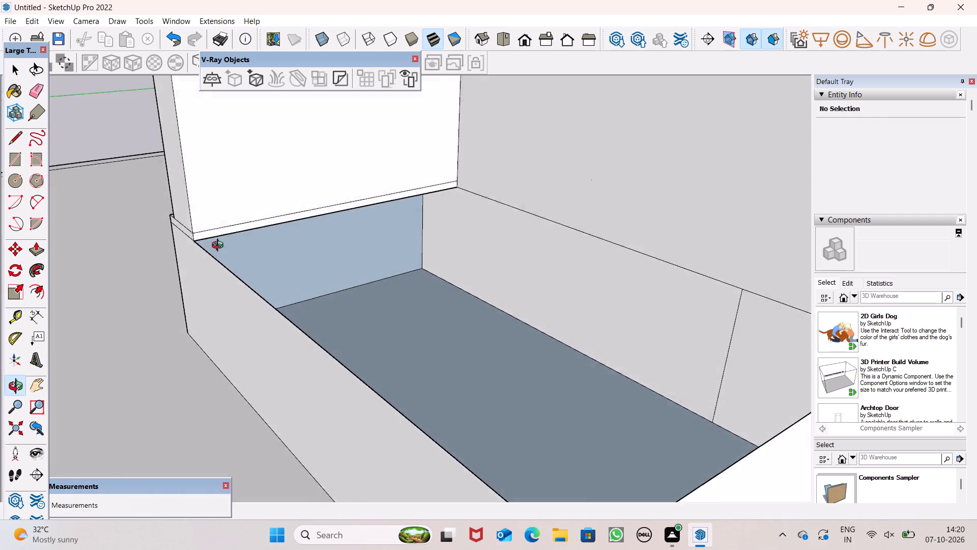
middle_drag(220, 246, 200, 237)
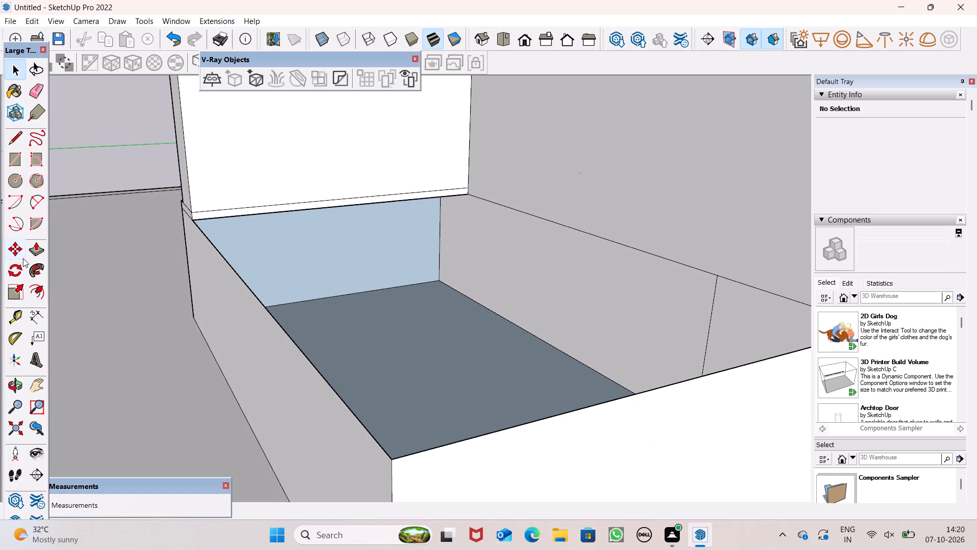
drag(30, 251, 49, 247)
scroll(318, 193, up, 5)
scroll(324, 197, down, 1)
scroll(324, 197, up, 1)
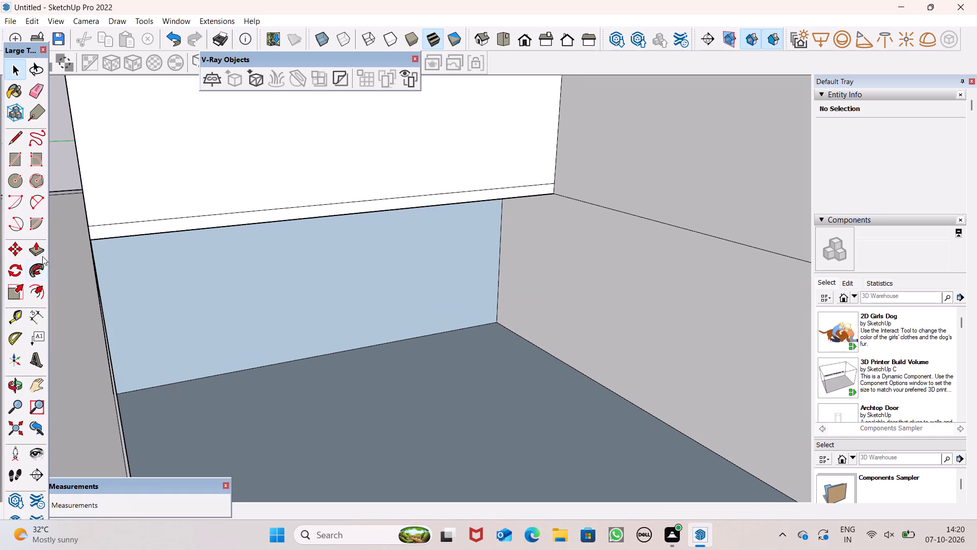
click(34, 251)
drag(181, 224, 415, 549)
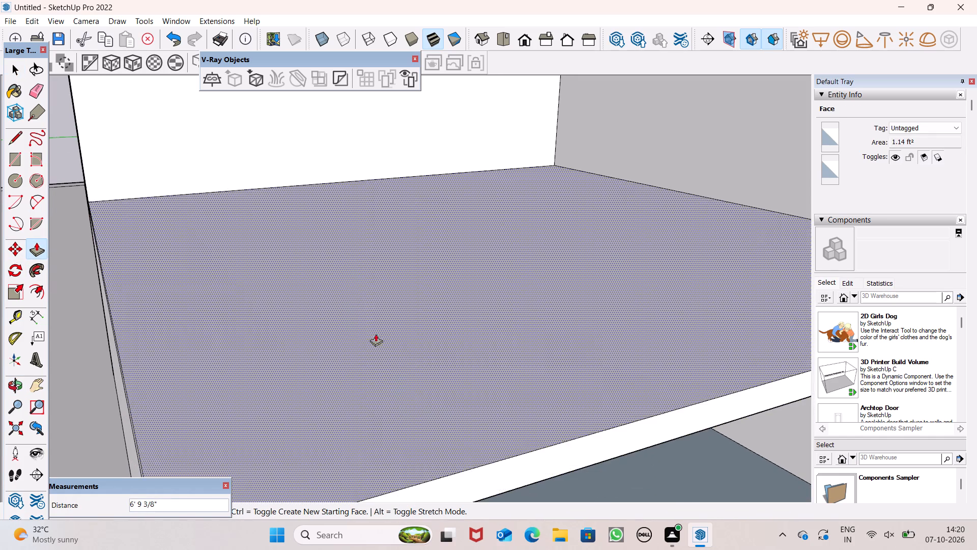
Extend the new thin cover's end face about 3' 5 7/16" to the far end of the block, closing the opening.
scroll(359, 259, up, 1)
scroll(359, 255, down, 15)
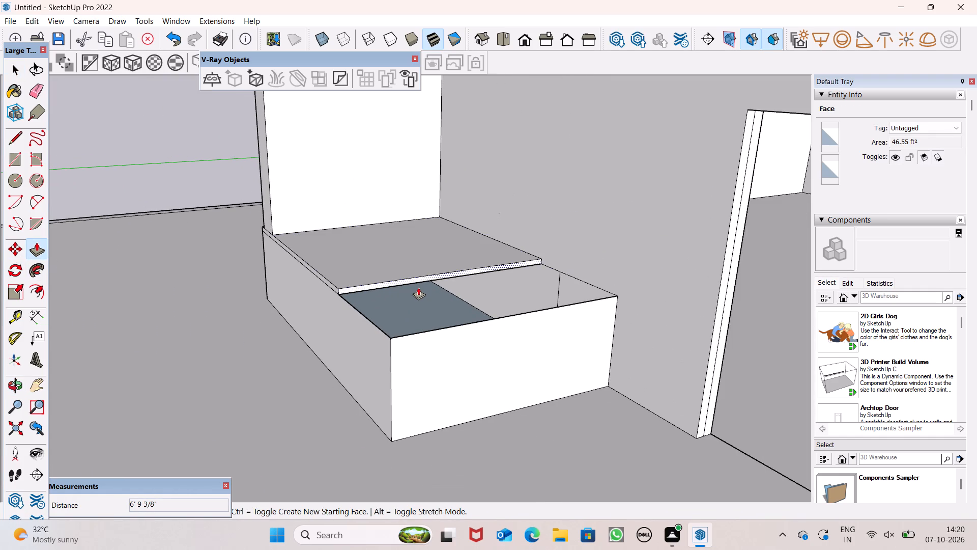
scroll(418, 292, up, 4)
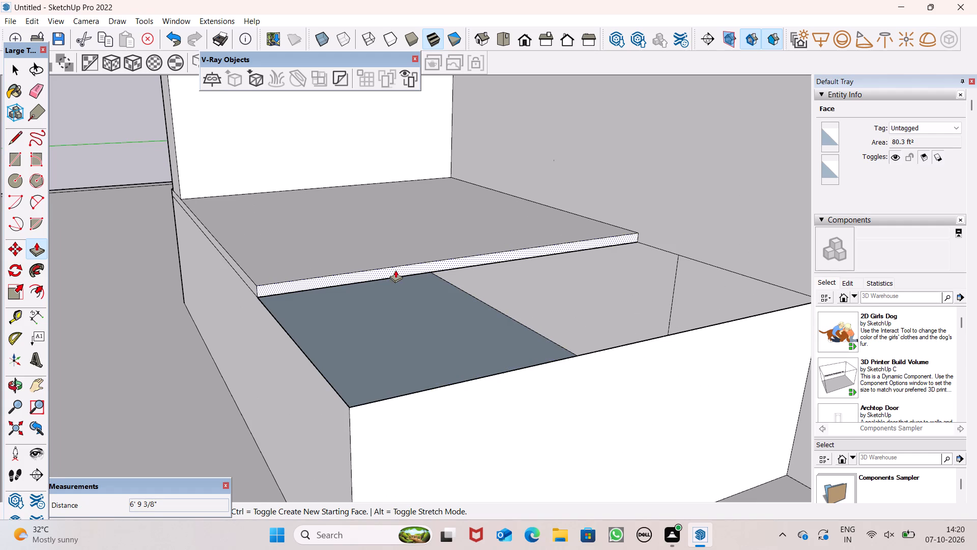
drag(397, 271, 545, 409)
scroll(501, 265, down, 4)
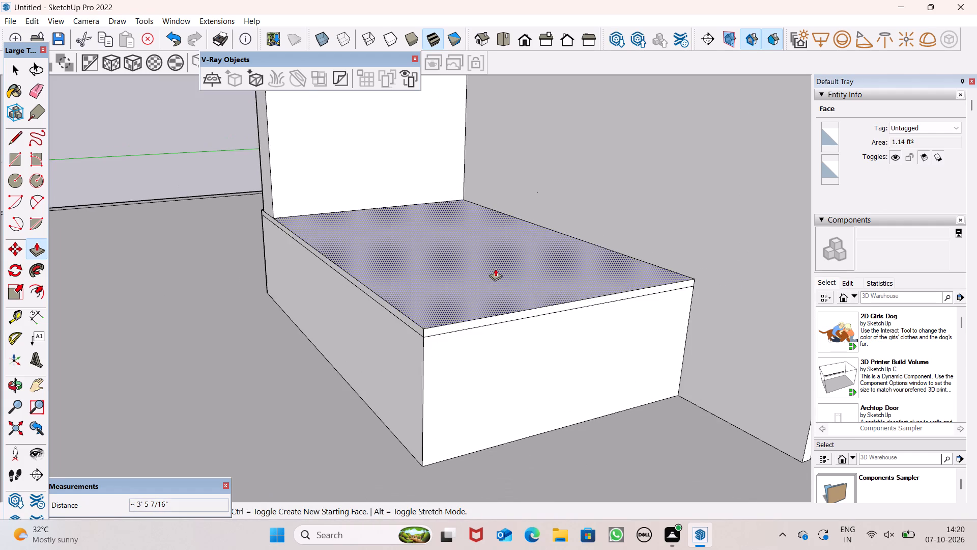
Erase the vertical line dividing the doorway's jamb face on the side nearest the block.
scroll(495, 268, down, 4)
scroll(495, 268, up, 1)
scroll(495, 269, down, 1)
middle_drag(514, 313, 727, 319)
scroll(656, 295, down, 5)
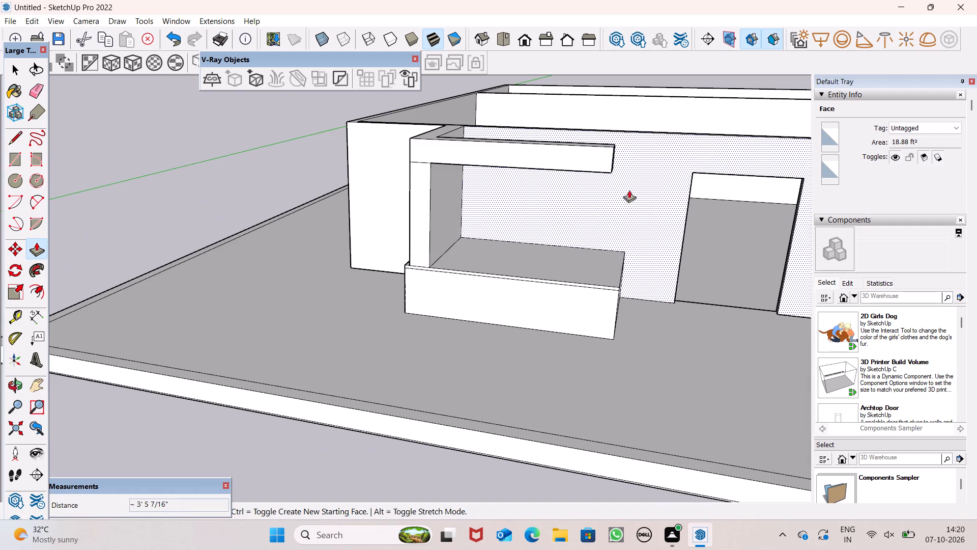
scroll(635, 157, down, 1)
middle_drag(626, 158, 624, 207)
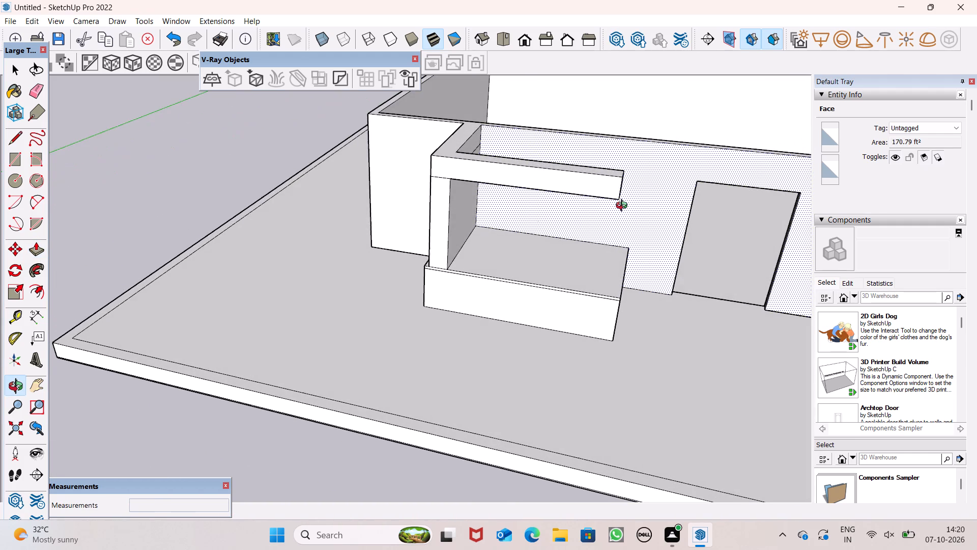
middle_drag(624, 207, 624, 207)
scroll(583, 158, down, 6)
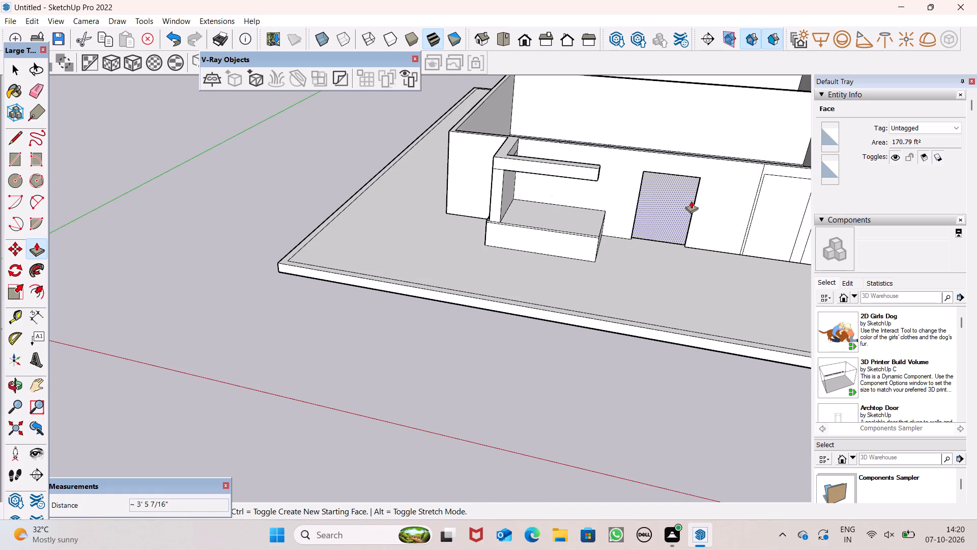
scroll(691, 201, up, 1)
scroll(530, 167, down, 7)
scroll(614, 168, up, 3)
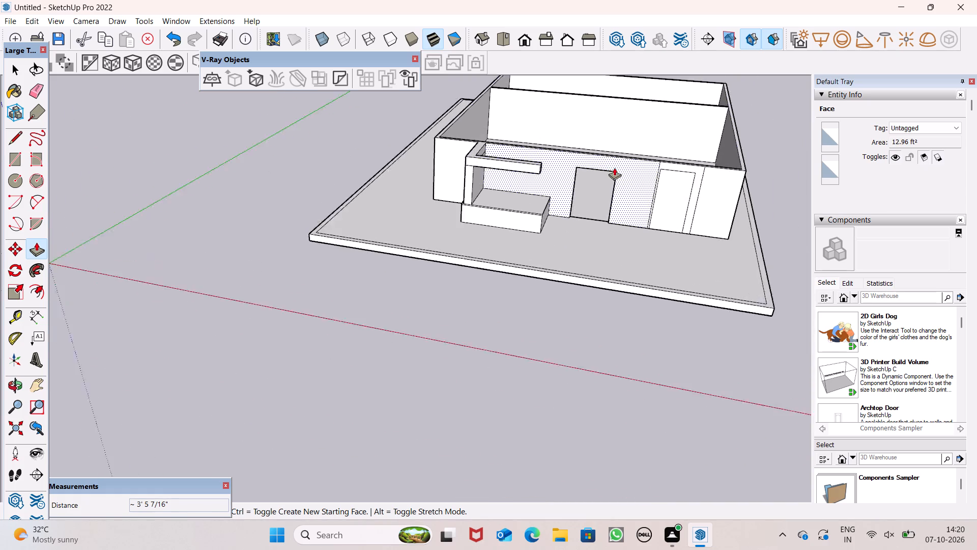
scroll(614, 168, up, 4)
scroll(749, 233, up, 4)
middle_drag(688, 243, 732, 247)
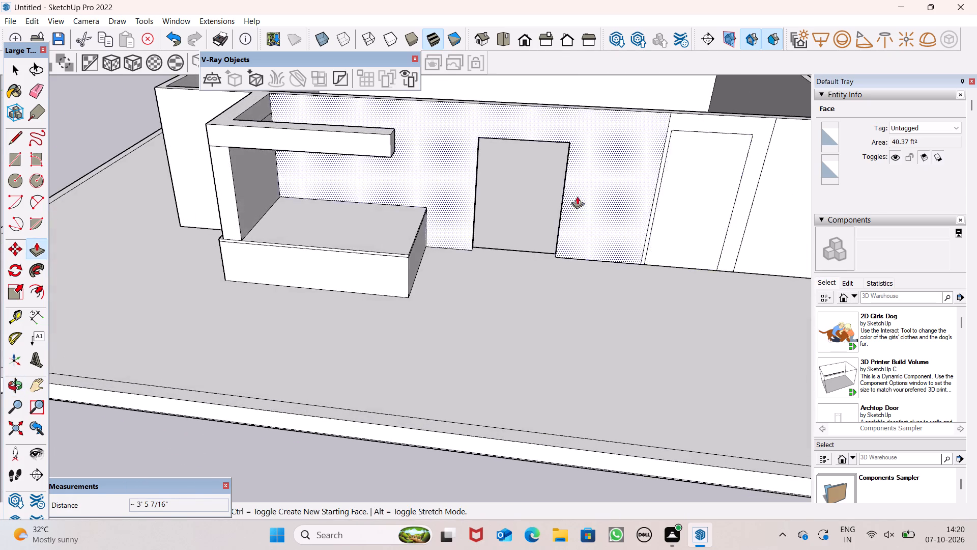
scroll(528, 183, up, 4)
middle_drag(502, 211, 308, 249)
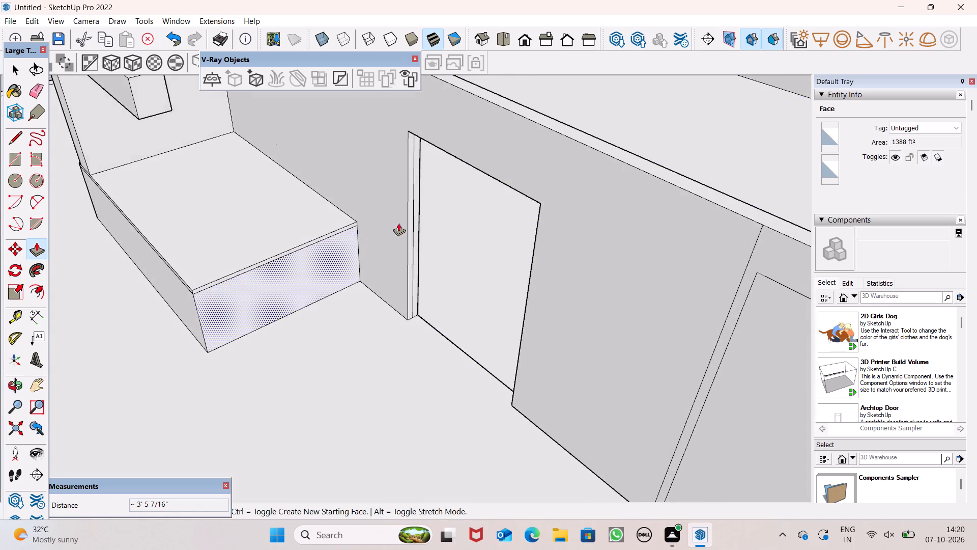
scroll(405, 223, up, 7)
click(398, 259)
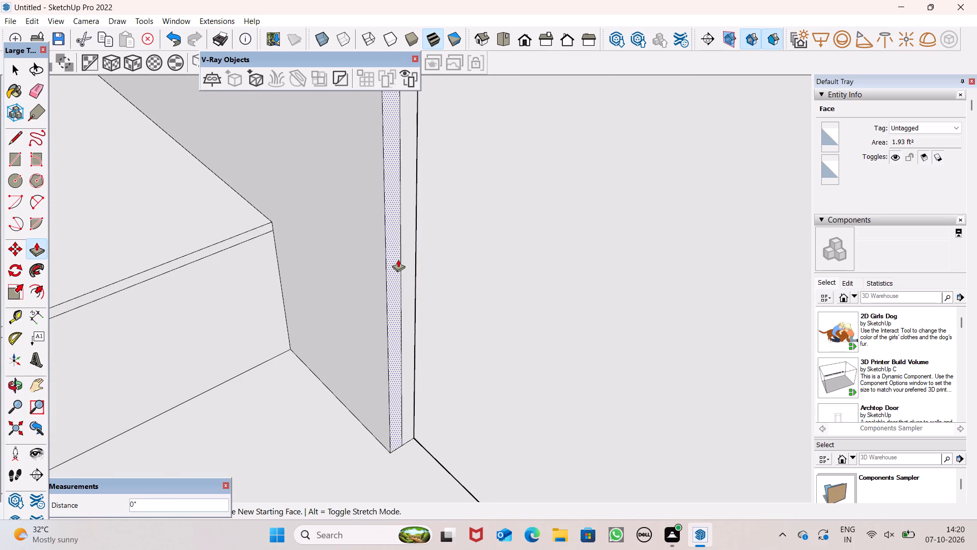
key(space)
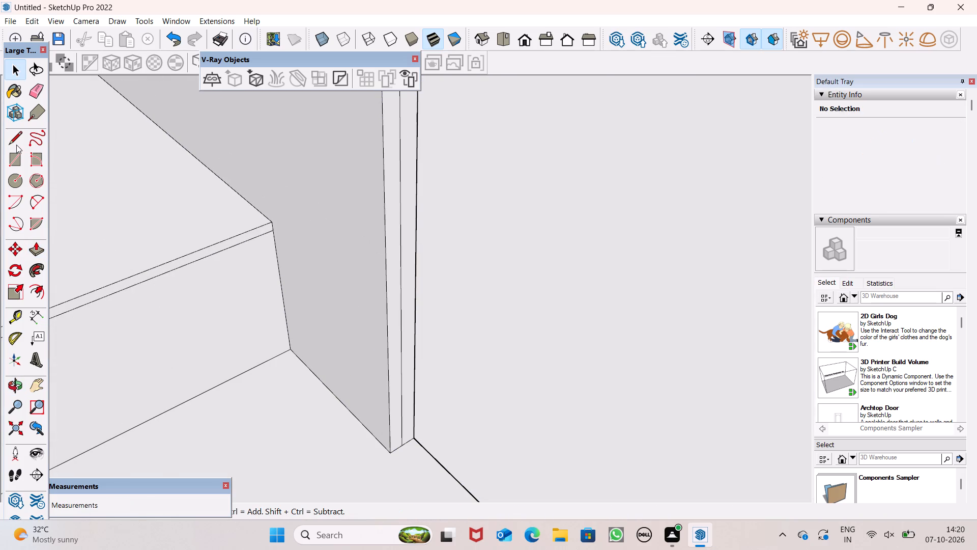
click(36, 95)
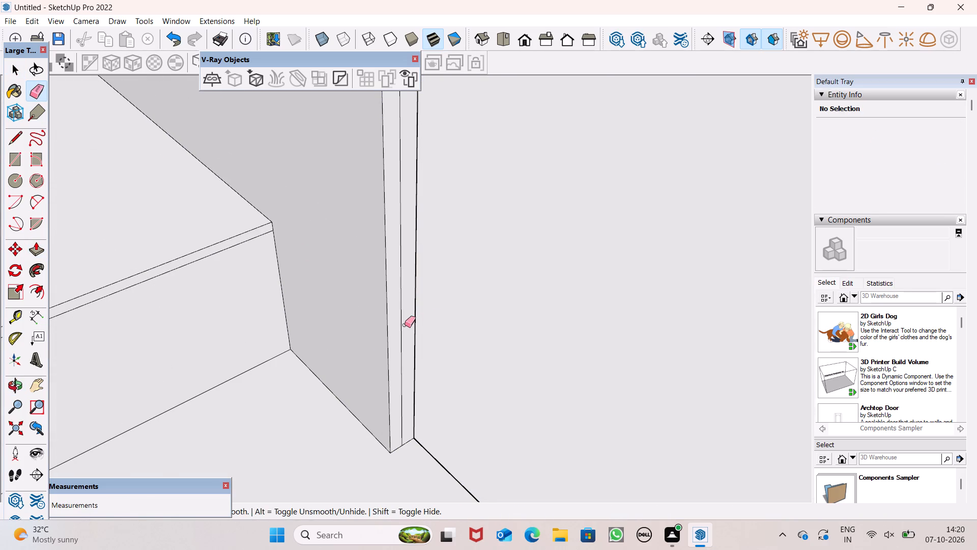
drag(404, 328, 399, 330)
Erase the vertical line dividing the doorway's opposite jamb face.
scroll(420, 320, down, 4)
scroll(496, 329, down, 7)
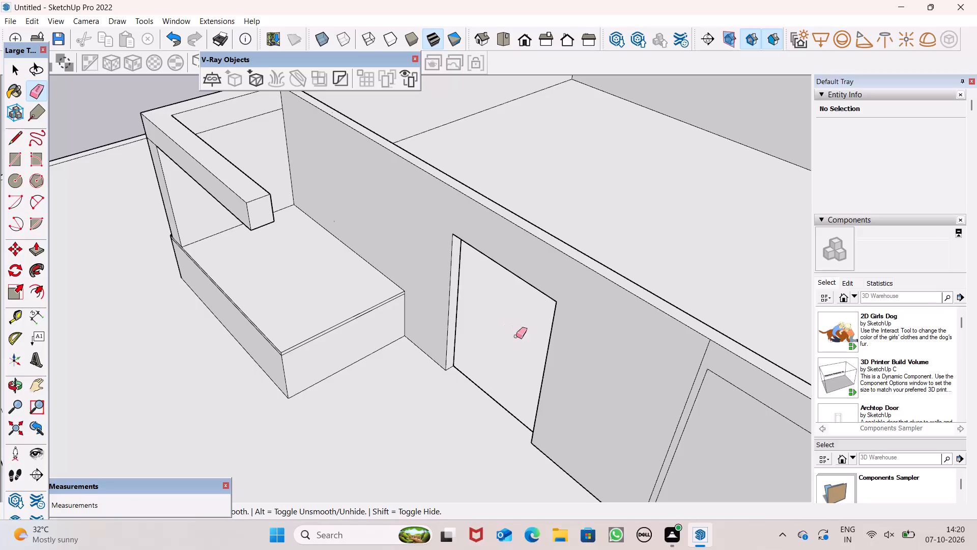
middle_drag(548, 366, 909, 271)
scroll(592, 228, up, 7)
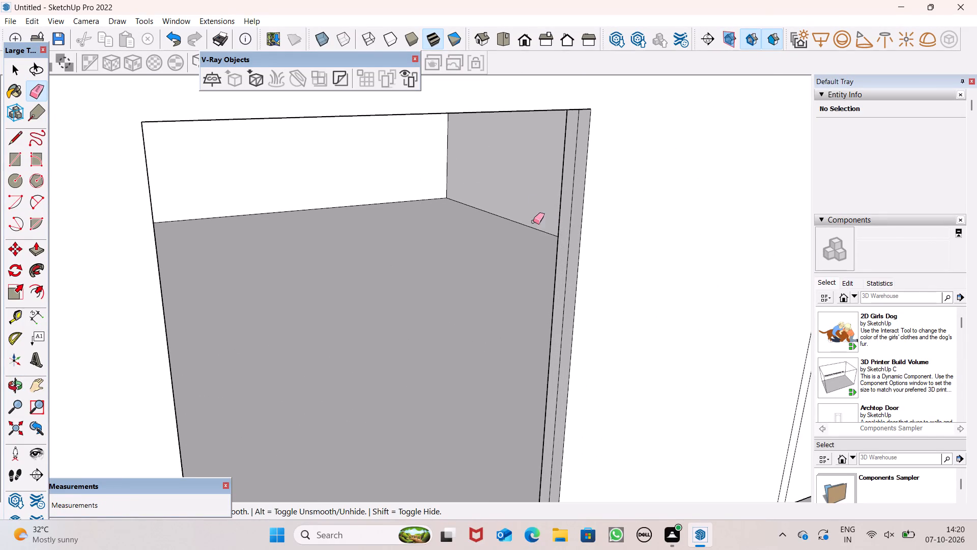
triple_click(570, 242)
Push the doorway's jamb face nearest the block back toward the block to widen the opening.
scroll(573, 213, down, 7)
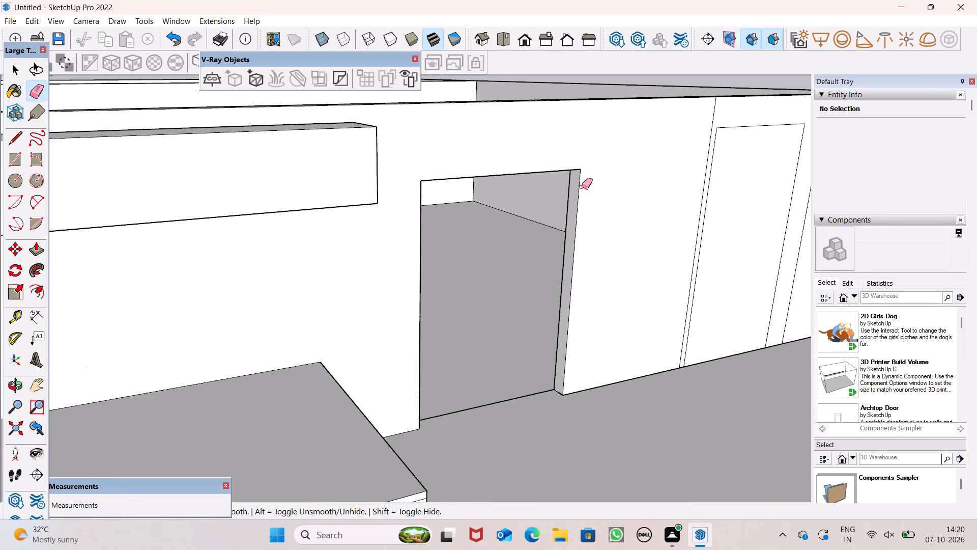
scroll(582, 187, down, 5)
scroll(623, 286, down, 3)
middle_drag(635, 303, 610, 322)
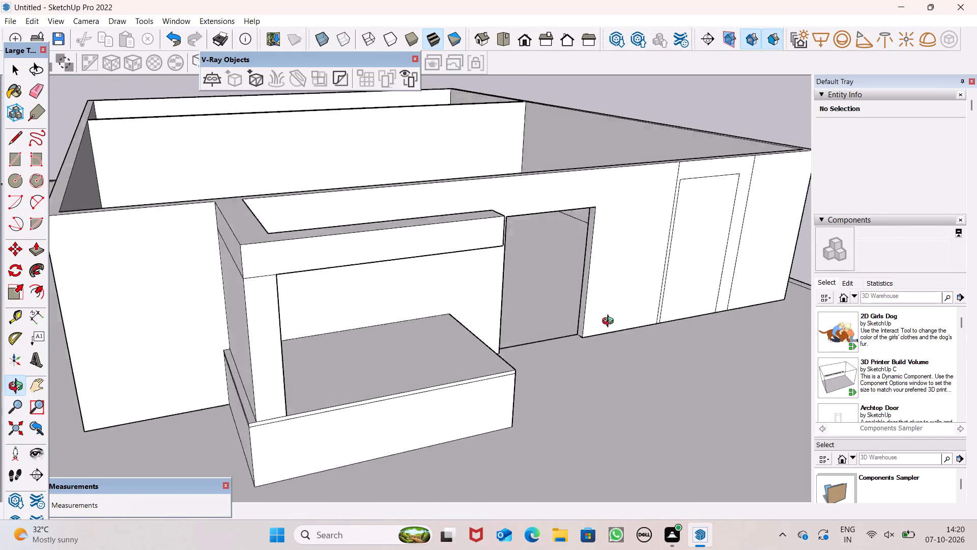
middle_drag(610, 322, 298, 304)
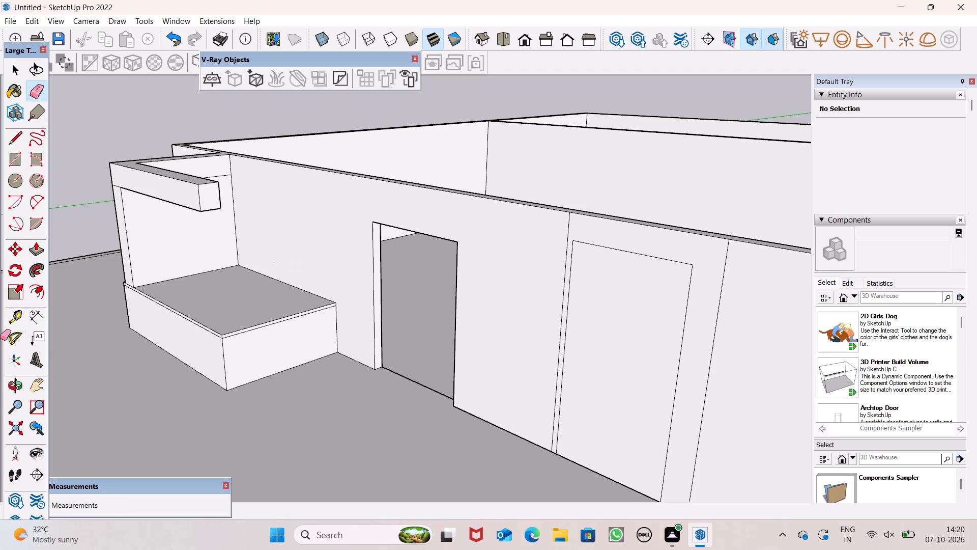
click(39, 250)
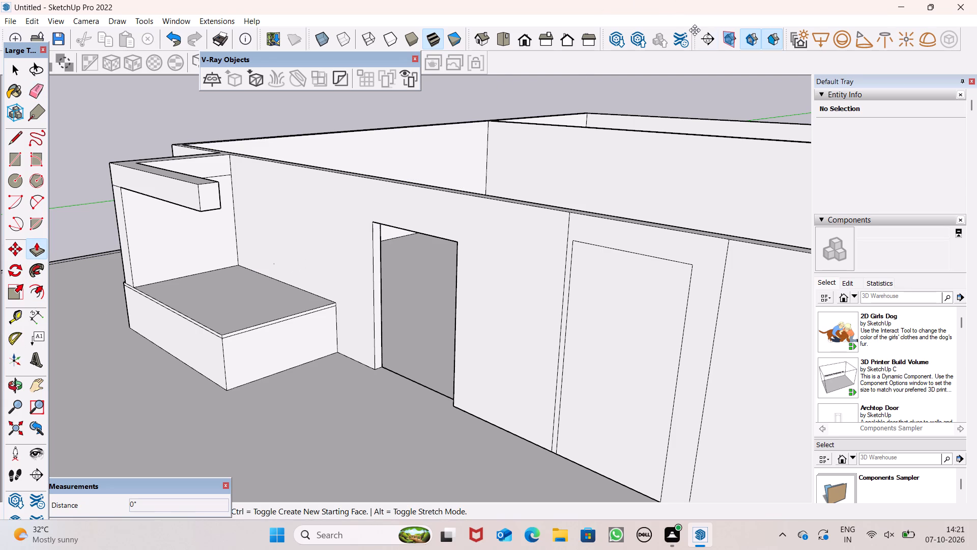
scroll(704, 38, up, 1)
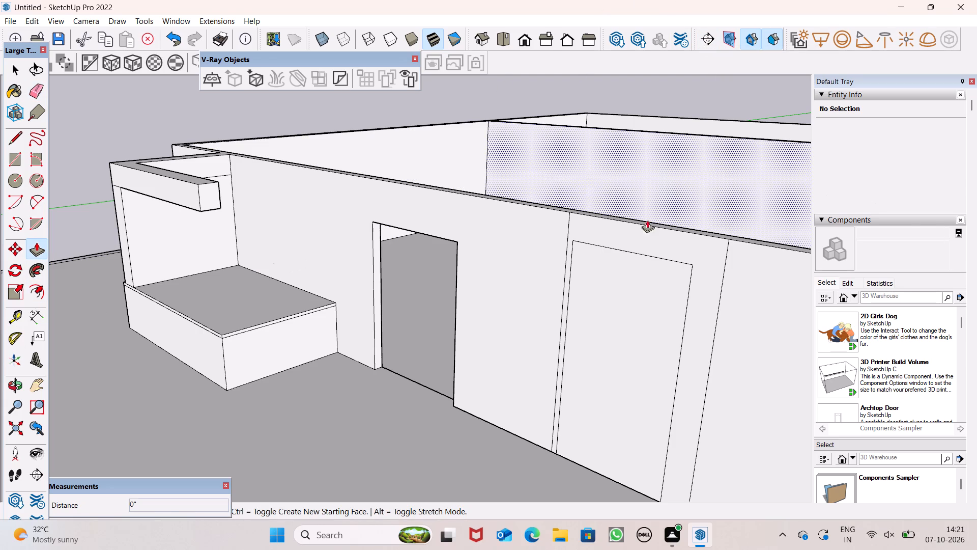
scroll(472, 278, up, 6)
drag(277, 312, 267, 307)
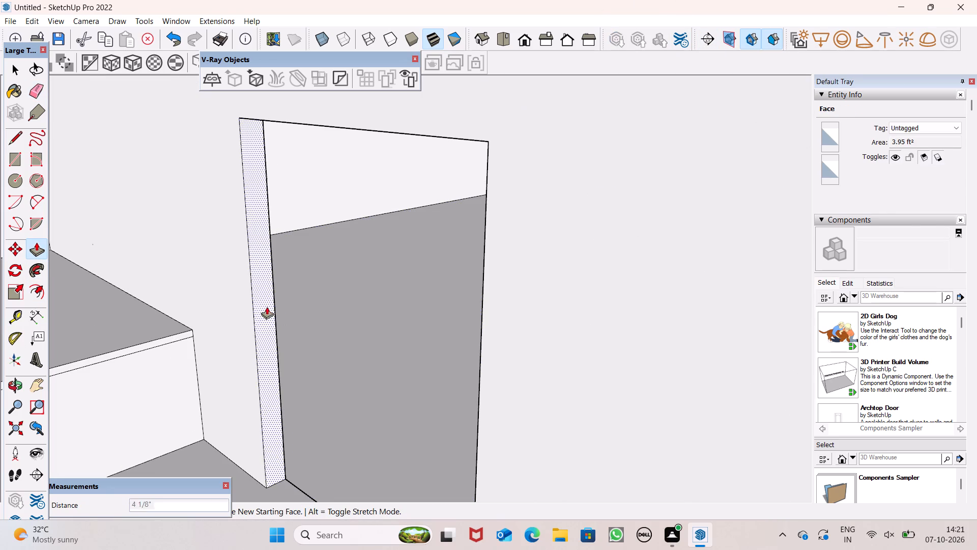
drag(267, 307, 261, 294)
click(261, 294)
scroll(462, 267, down, 5)
Shift the doorway's opposite jamb face slightly with Push/Pull.
middle_drag(513, 307, 836, 317)
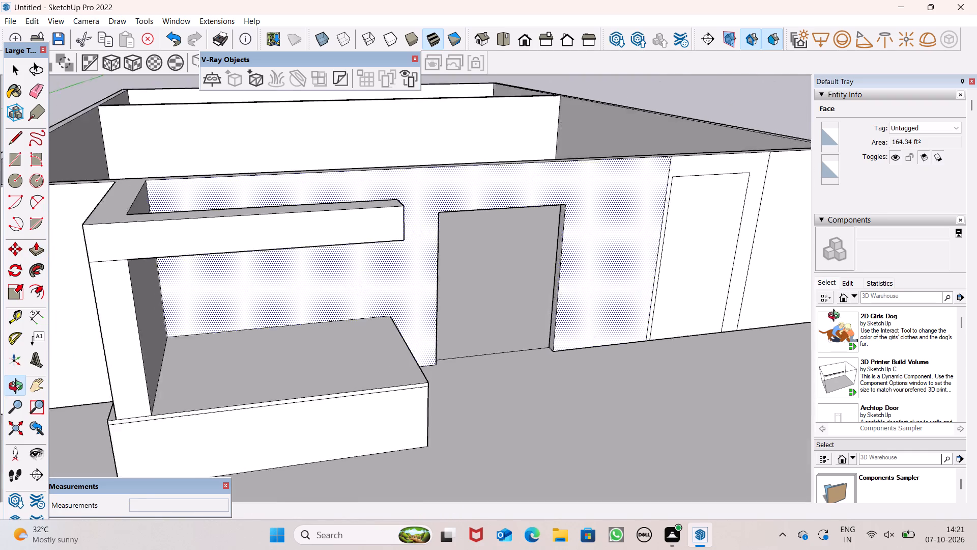
middle_drag(836, 317, 869, 310)
scroll(540, 259, up, 4)
drag(555, 258, 545, 267)
click(544, 268)
scroll(547, 204, down, 11)
middle_drag(610, 268, 491, 248)
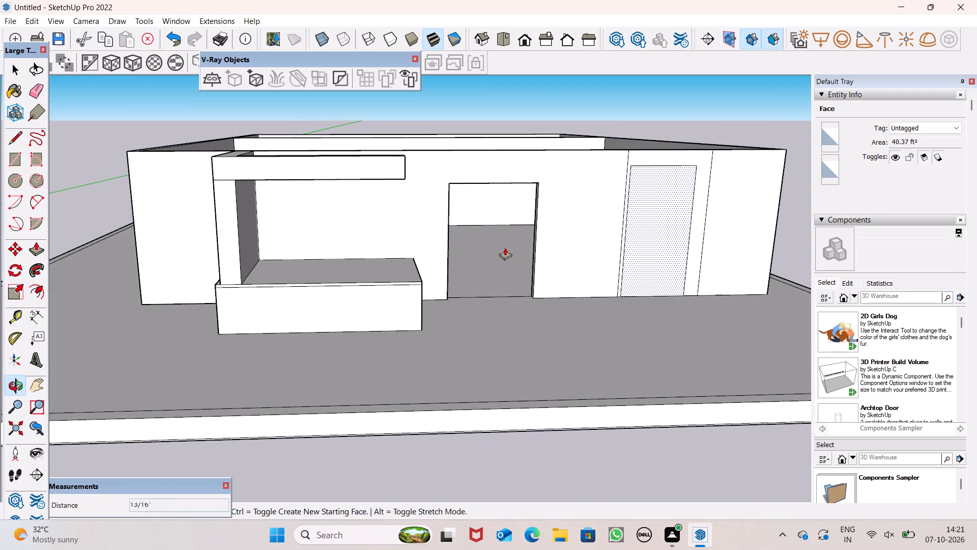
key(space)
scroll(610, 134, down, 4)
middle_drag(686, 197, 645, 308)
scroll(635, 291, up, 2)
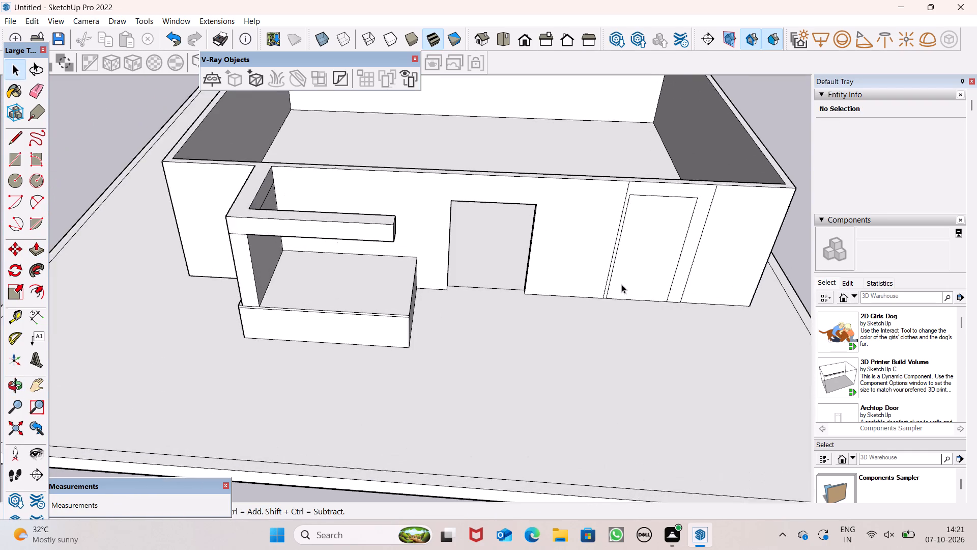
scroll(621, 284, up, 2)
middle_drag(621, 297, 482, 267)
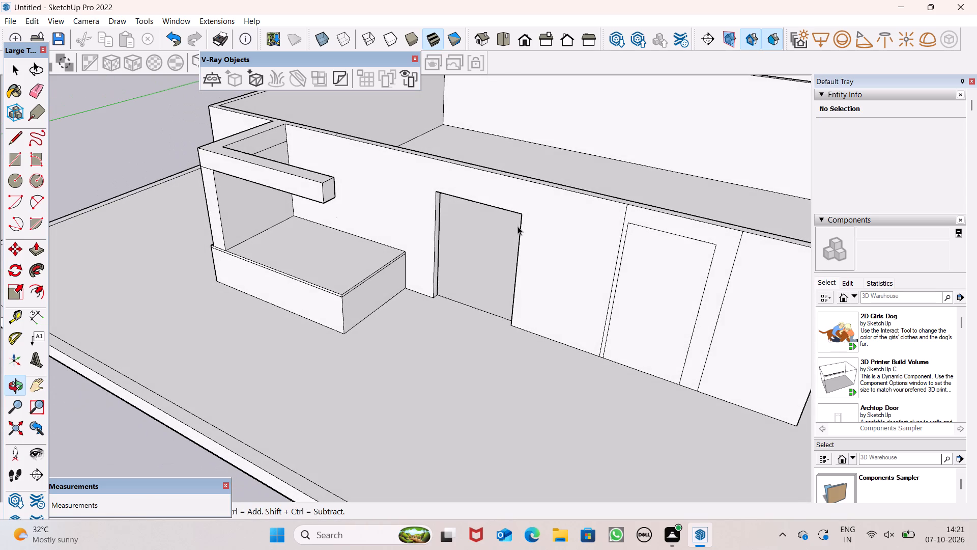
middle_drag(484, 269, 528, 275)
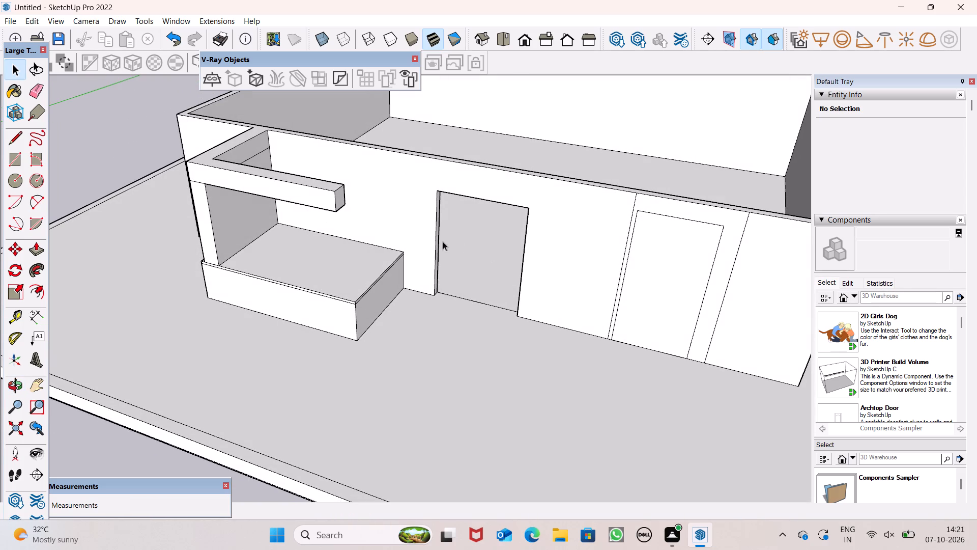
Extend the front beam's free end with Push/Pull until it reaches partway across the doorway opening.
click(33, 249)
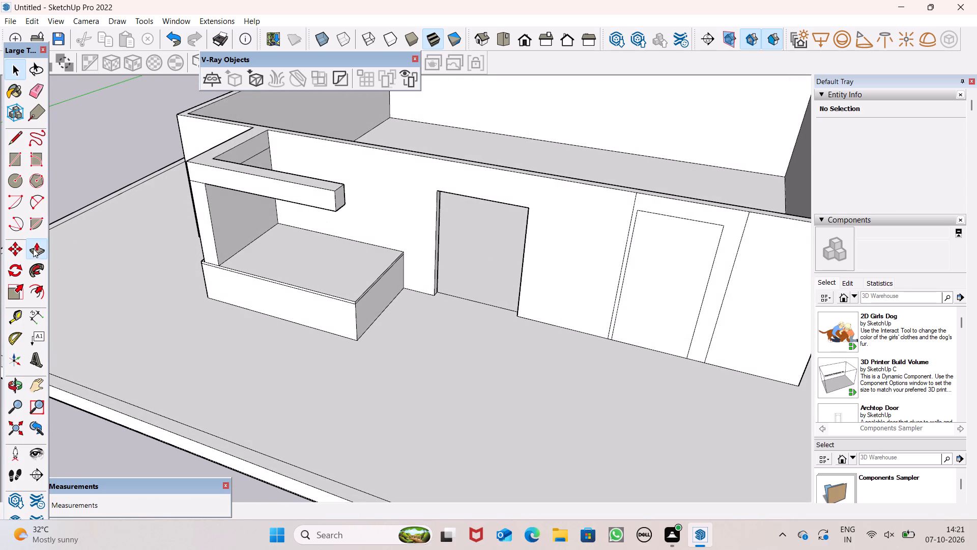
drag(338, 198, 458, 261)
click(458, 261)
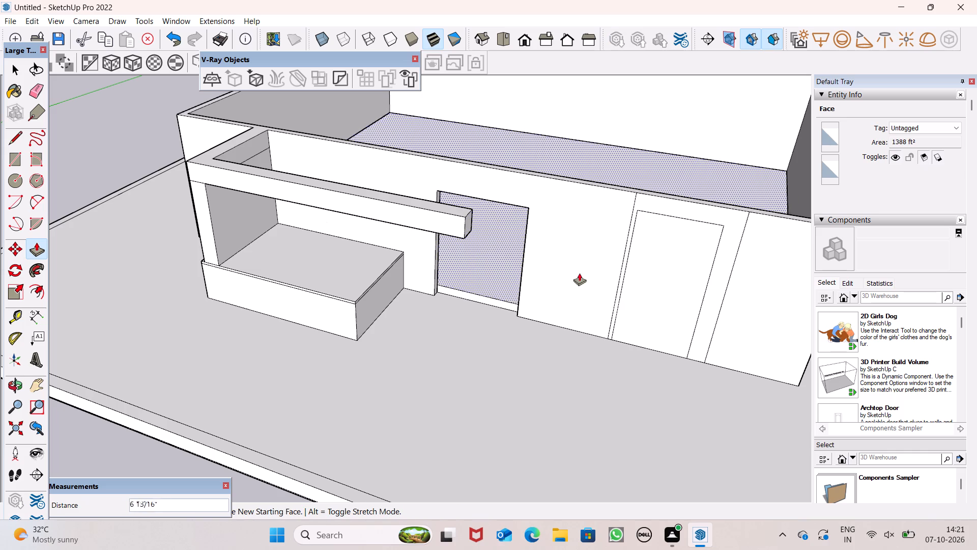
middle_drag(585, 277, 643, 282)
scroll(580, 241, down, 2)
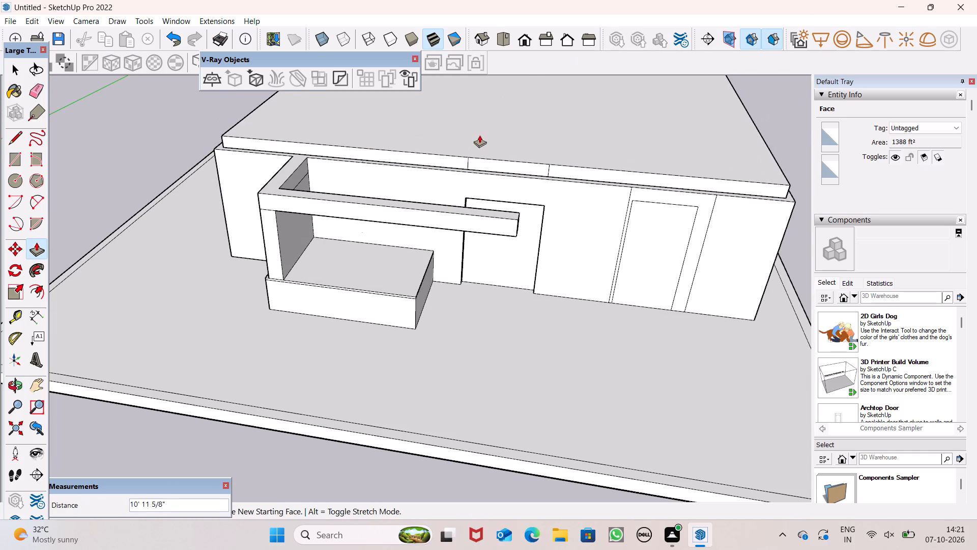
key(space)
Examine the whole building and its front projection from above and from the front corners.
scroll(533, 121, down, 9)
scroll(581, 174, down, 8)
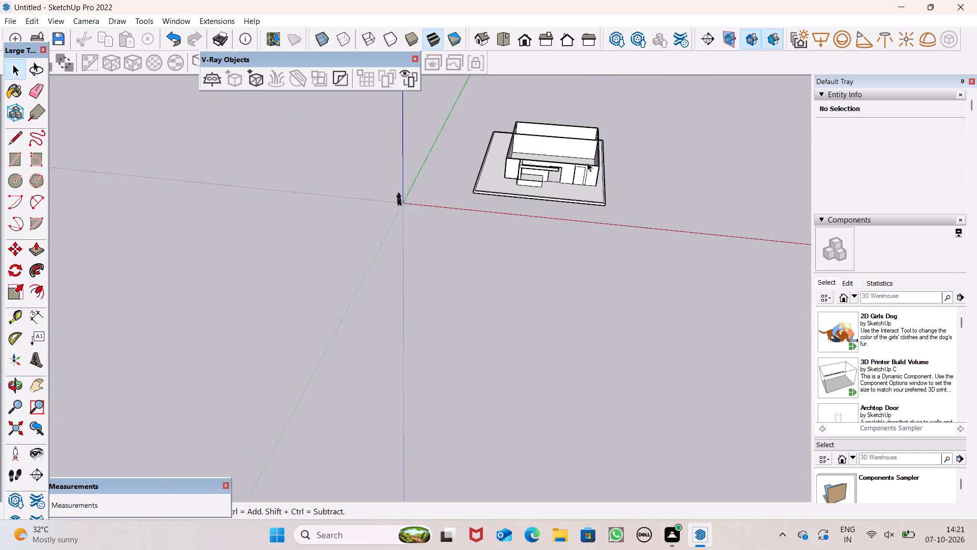
scroll(588, 142, up, 7)
middle_drag(644, 226, 694, 323)
scroll(684, 245, down, 6)
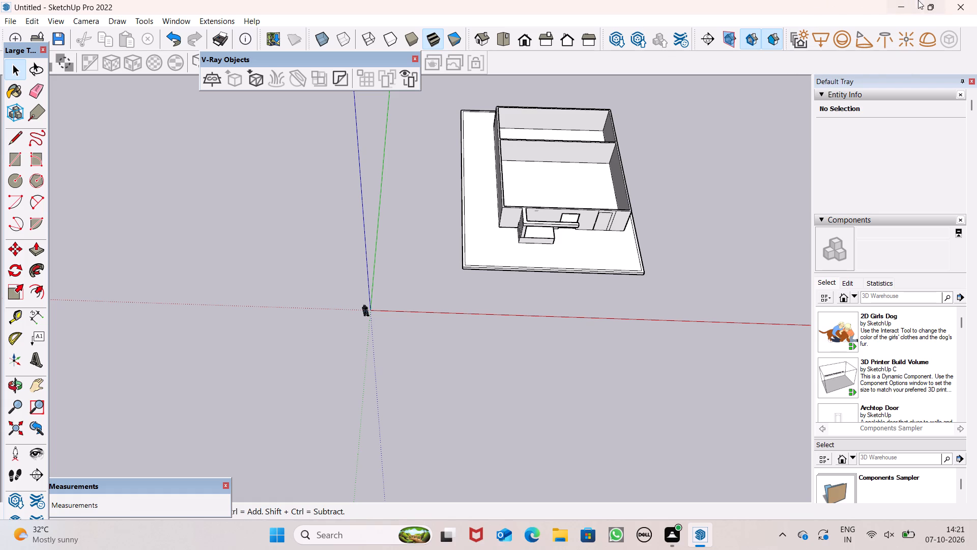
scroll(556, 184, up, 5)
middle_drag(579, 225, 702, 221)
scroll(579, 225, up, 1)
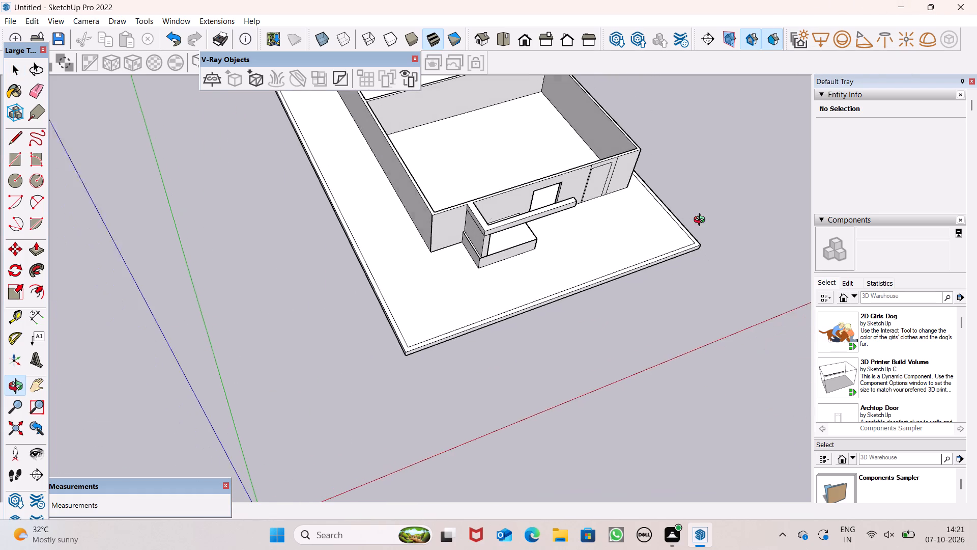
middle_drag(702, 221, 329, 162)
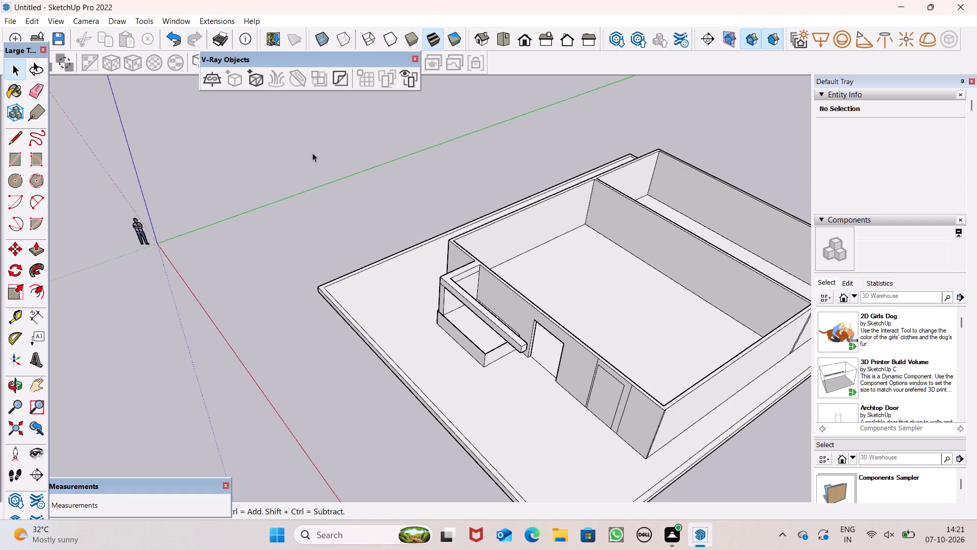
Thicken the upright wall at the block's end by pulling its inner face inward over the block.
drag(32, 255, 36, 243)
scroll(458, 344, up, 5)
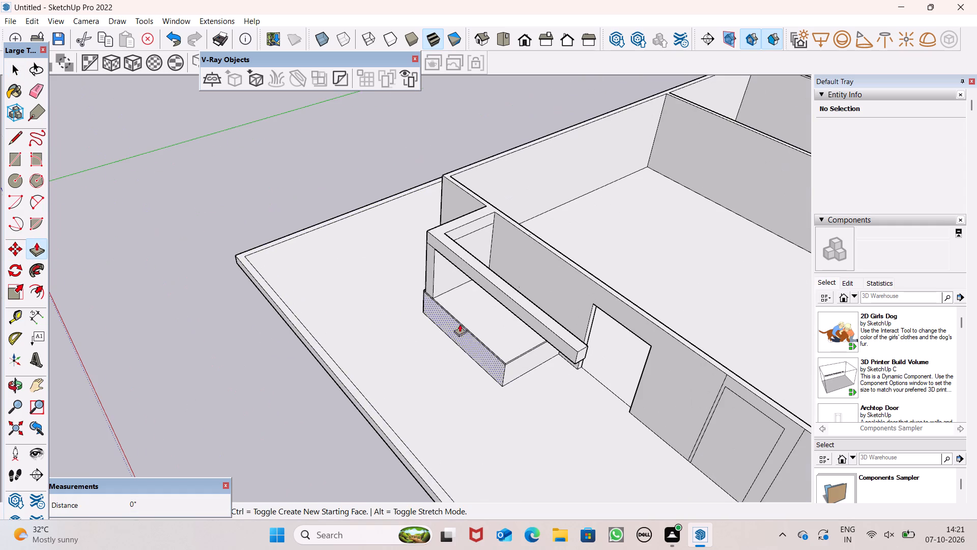
drag(444, 281, 456, 297)
click(456, 297)
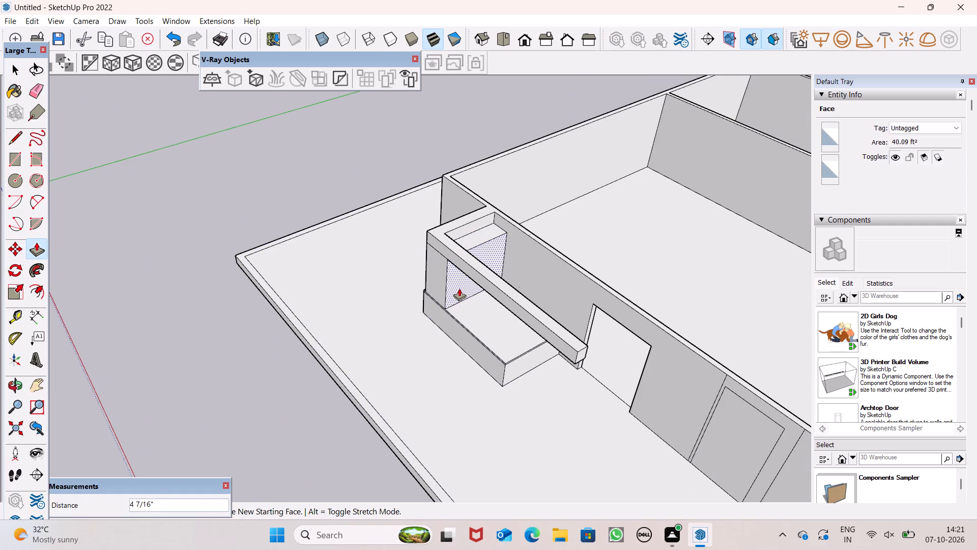
click(459, 288)
Push the upright wall's outer face inward so it sits back from the block's outer end.
middle_drag(471, 333, 713, 336)
middle_drag(432, 300, 646, 317)
scroll(642, 319, up, 1)
scroll(388, 235, up, 4)
scroll(388, 235, down, 1)
scroll(388, 235, up, 1)
drag(388, 235, 407, 232)
click(407, 232)
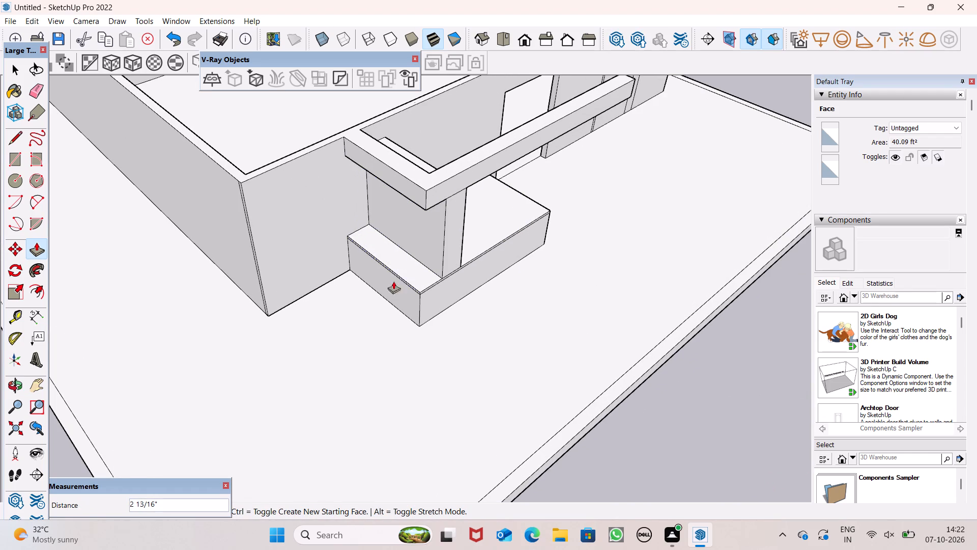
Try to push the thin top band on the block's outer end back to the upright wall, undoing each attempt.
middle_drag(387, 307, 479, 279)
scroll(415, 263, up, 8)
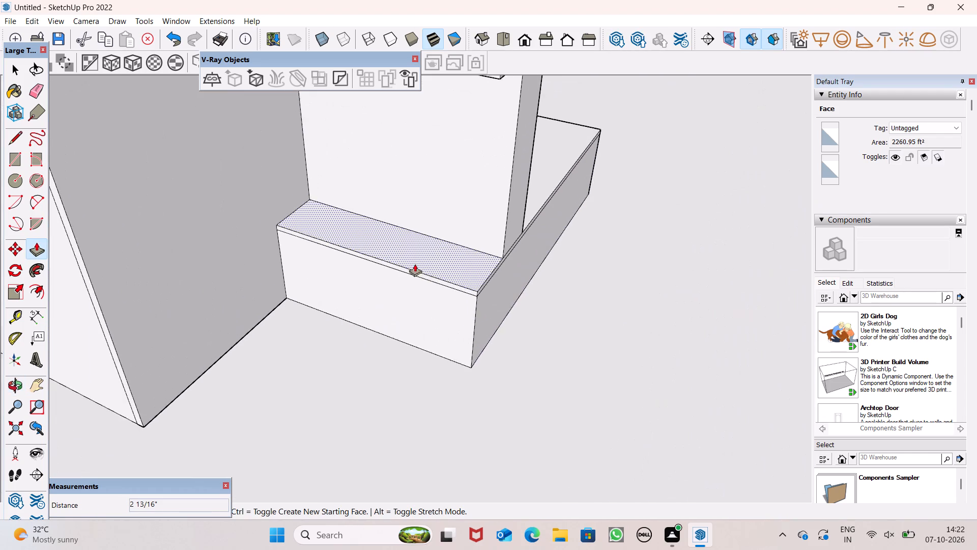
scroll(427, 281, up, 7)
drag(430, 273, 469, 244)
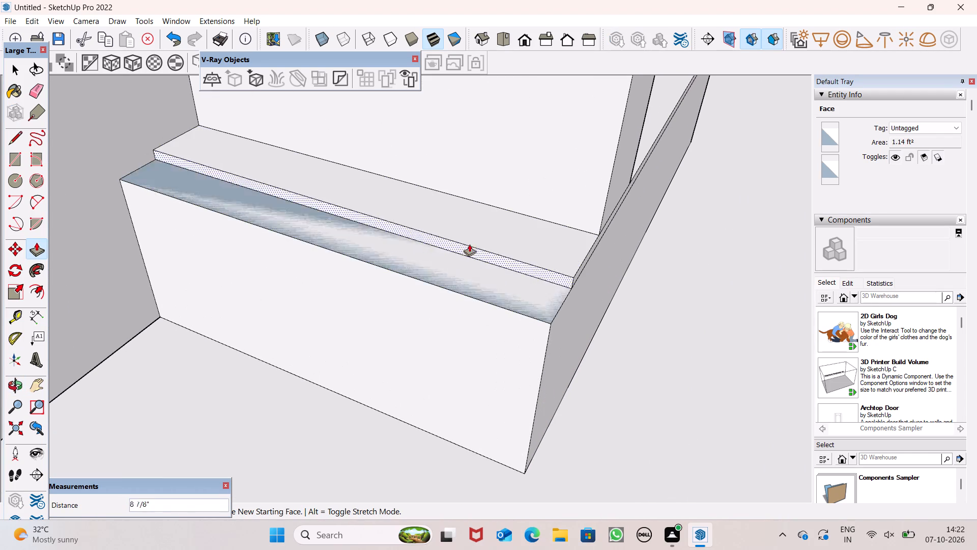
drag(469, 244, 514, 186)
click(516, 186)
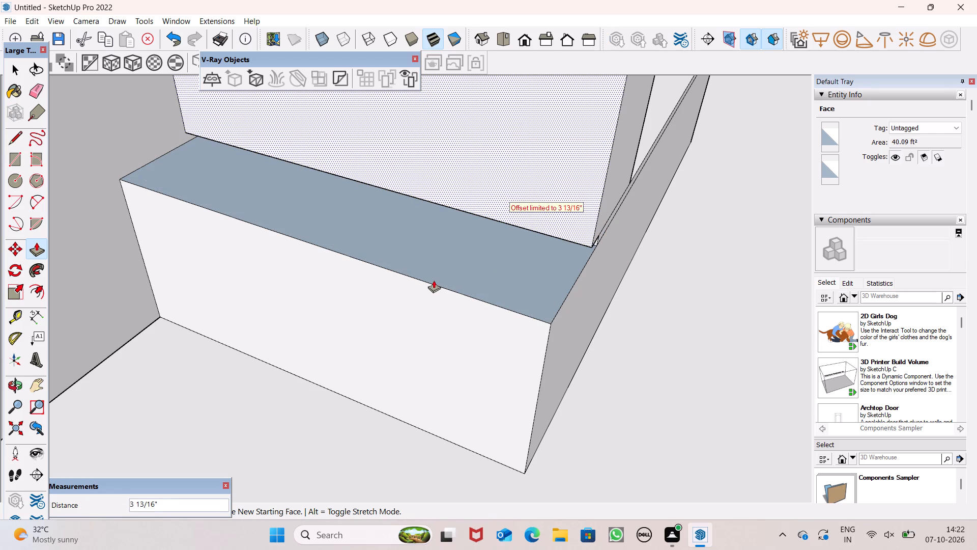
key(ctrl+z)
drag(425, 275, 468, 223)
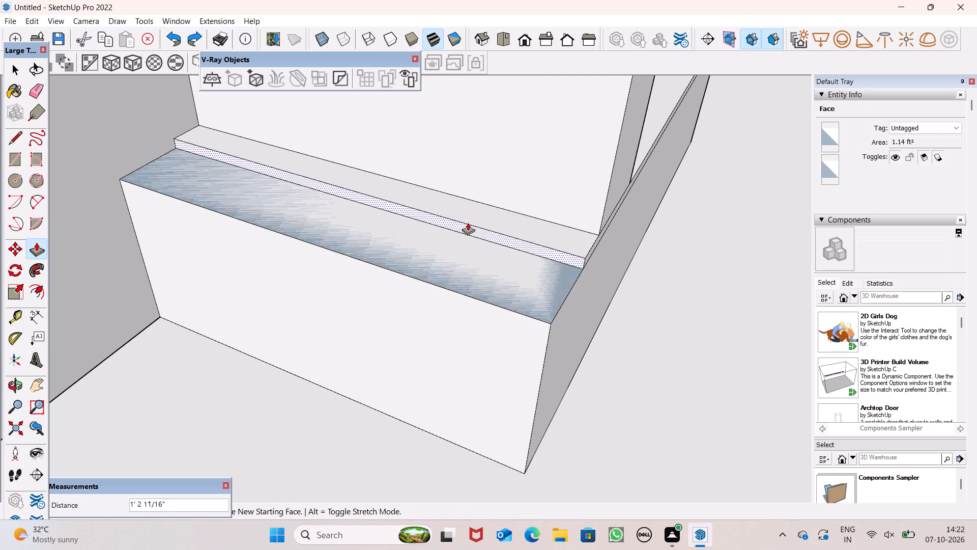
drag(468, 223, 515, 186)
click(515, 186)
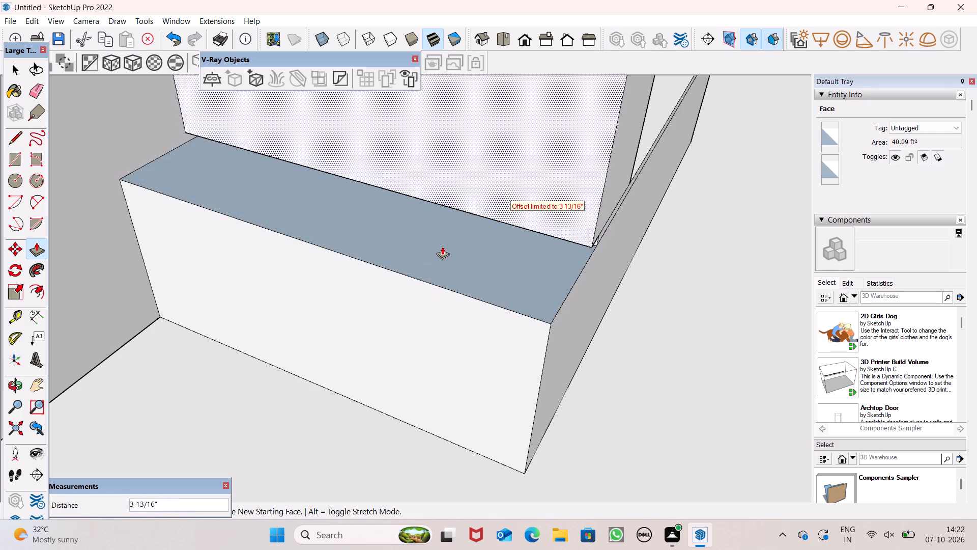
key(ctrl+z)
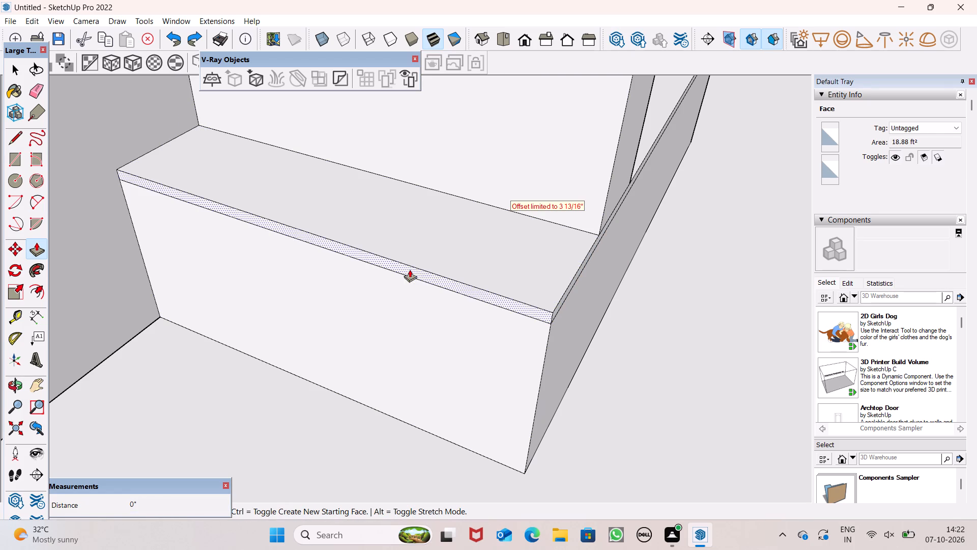
Push the block's thin top band and its end face back about 1' 9 3/8", flush with the upright wall.
drag(411, 268, 565, 198)
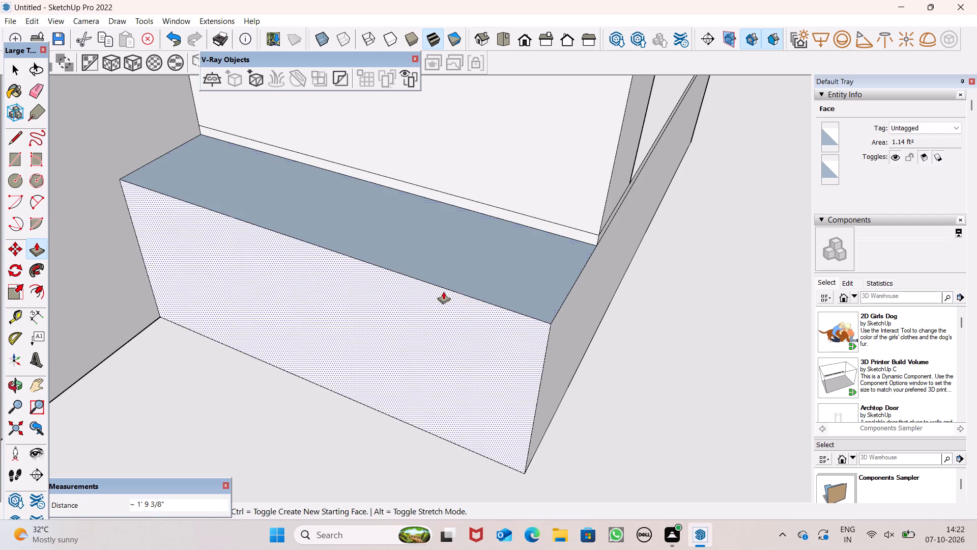
drag(439, 310, 524, 181)
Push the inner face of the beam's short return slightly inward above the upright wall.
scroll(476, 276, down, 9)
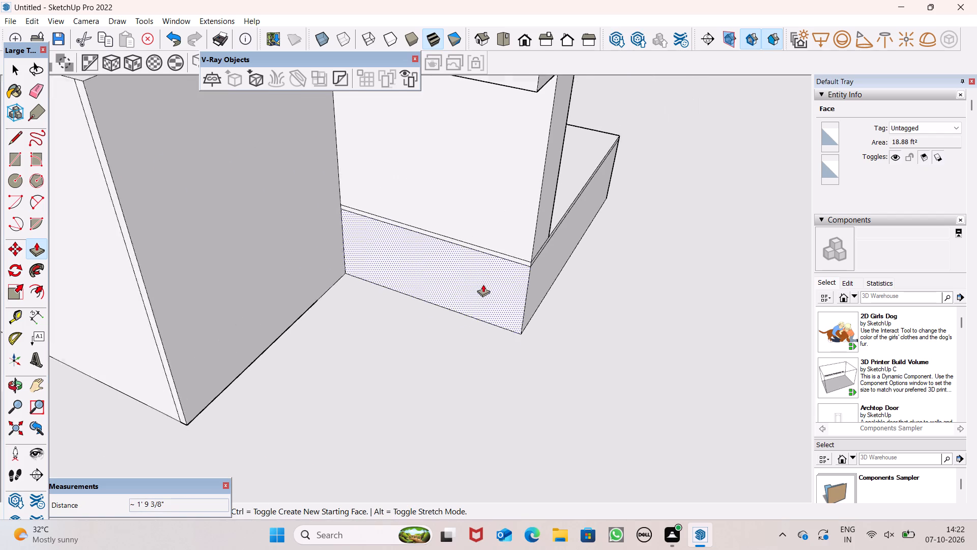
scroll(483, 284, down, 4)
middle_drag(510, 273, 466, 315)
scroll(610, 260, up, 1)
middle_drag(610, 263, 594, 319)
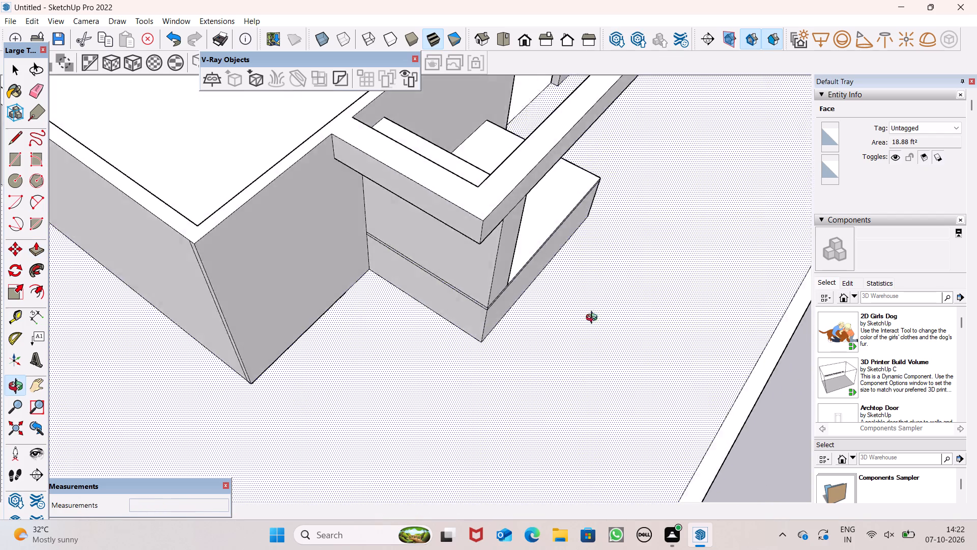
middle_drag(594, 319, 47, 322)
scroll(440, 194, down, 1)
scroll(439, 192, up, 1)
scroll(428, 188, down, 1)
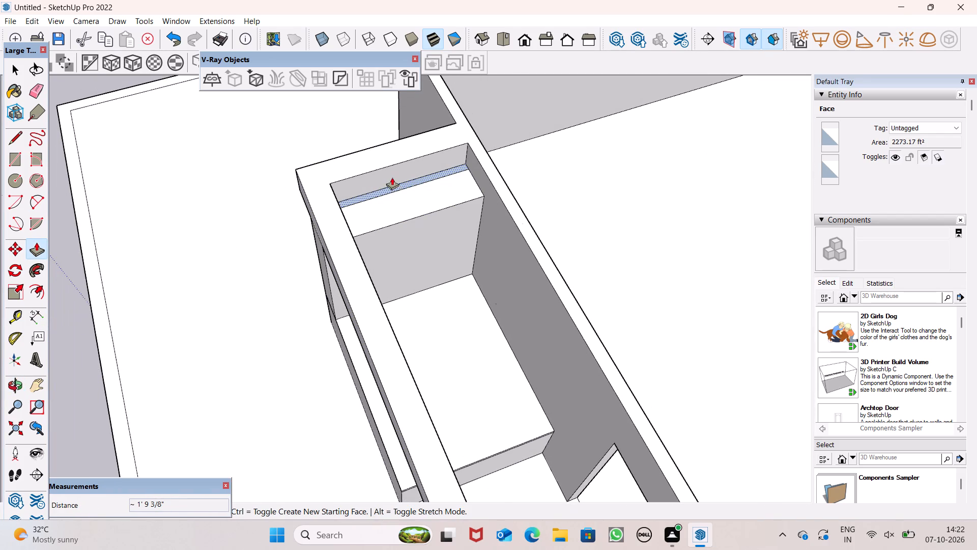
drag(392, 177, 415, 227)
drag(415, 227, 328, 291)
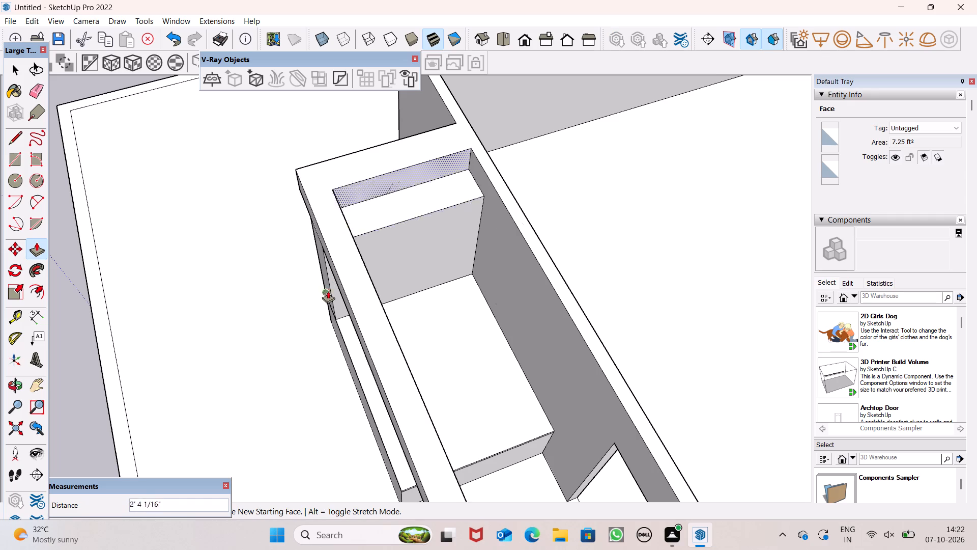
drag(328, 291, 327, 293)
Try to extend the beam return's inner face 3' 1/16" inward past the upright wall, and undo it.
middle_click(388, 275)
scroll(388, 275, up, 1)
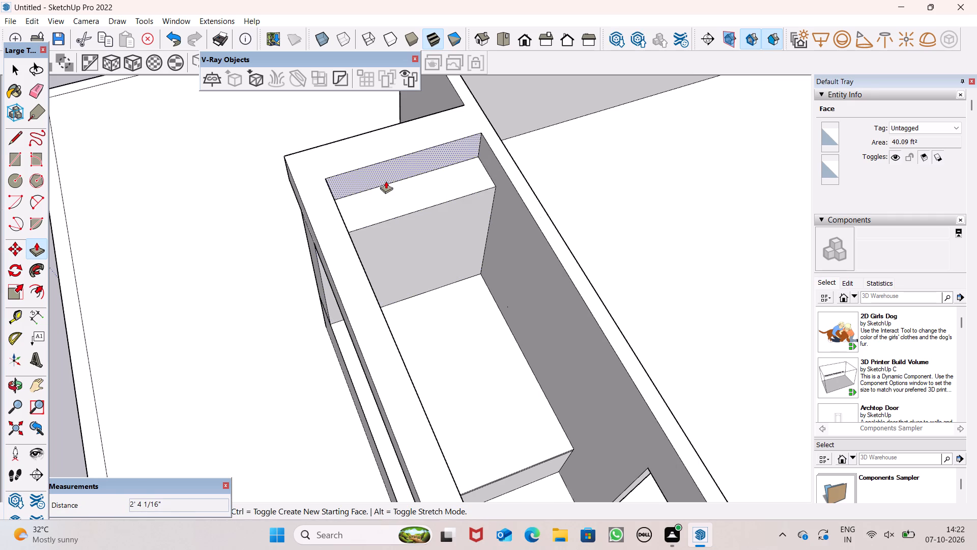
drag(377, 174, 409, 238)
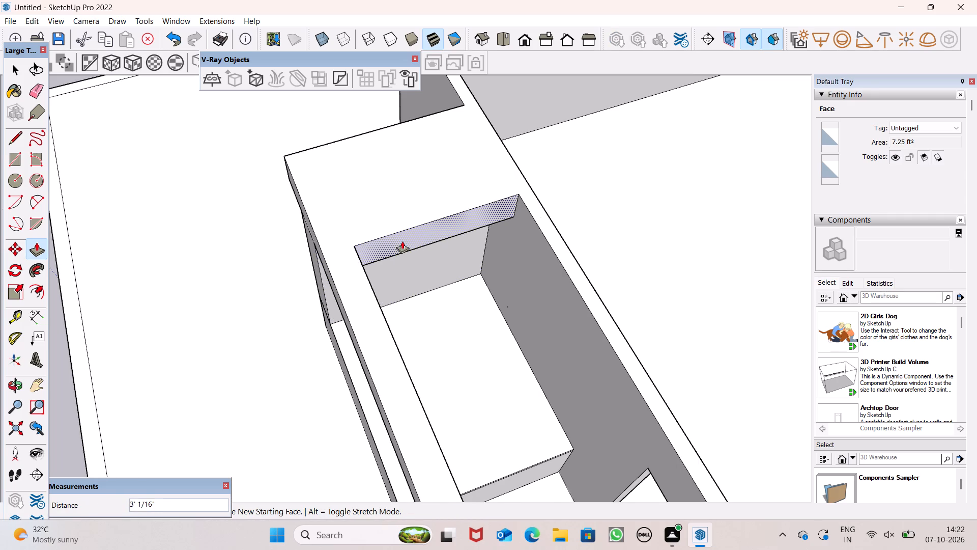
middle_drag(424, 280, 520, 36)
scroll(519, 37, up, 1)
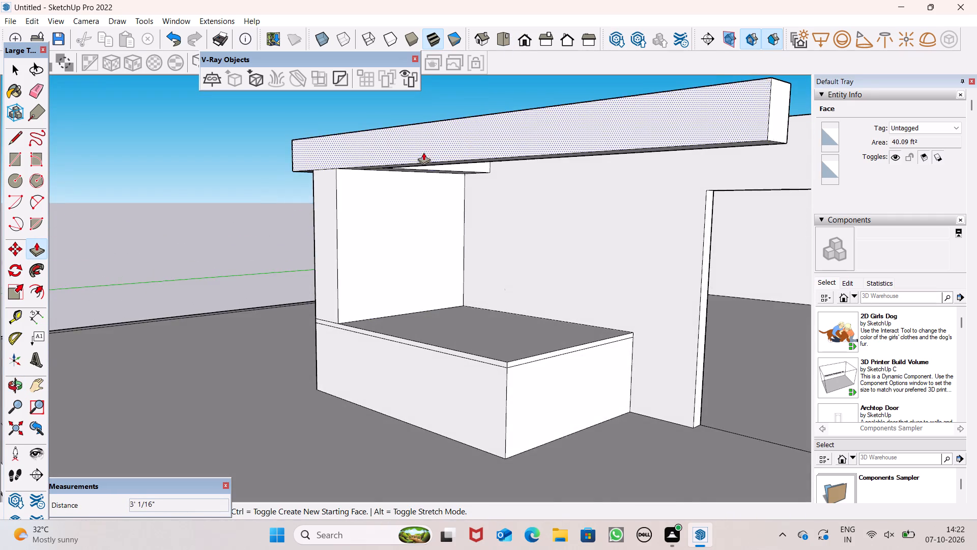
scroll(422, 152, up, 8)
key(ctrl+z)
Pull the beam return's inner face inward 1' 6 7/16", flush with the upright wall's inner face.
middle_drag(443, 192, 371, 153)
drag(350, 143, 362, 221)
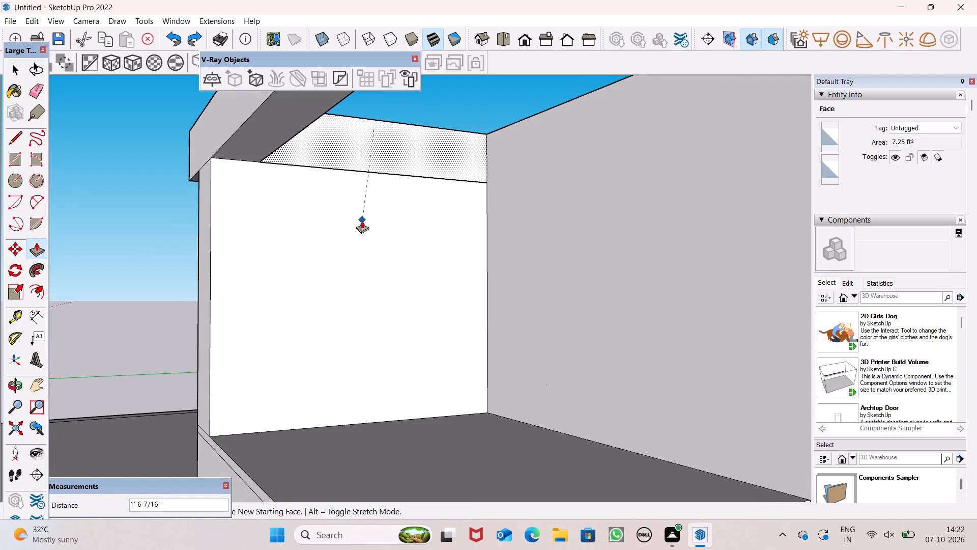
drag(362, 221, 361, 221)
Push the beam return's outer face in 1' 5 7/8", flush with the upright wall's outer face.
scroll(385, 208, down, 4)
middle_drag(395, 213, 759, 309)
middle_drag(369, 254, 524, 280)
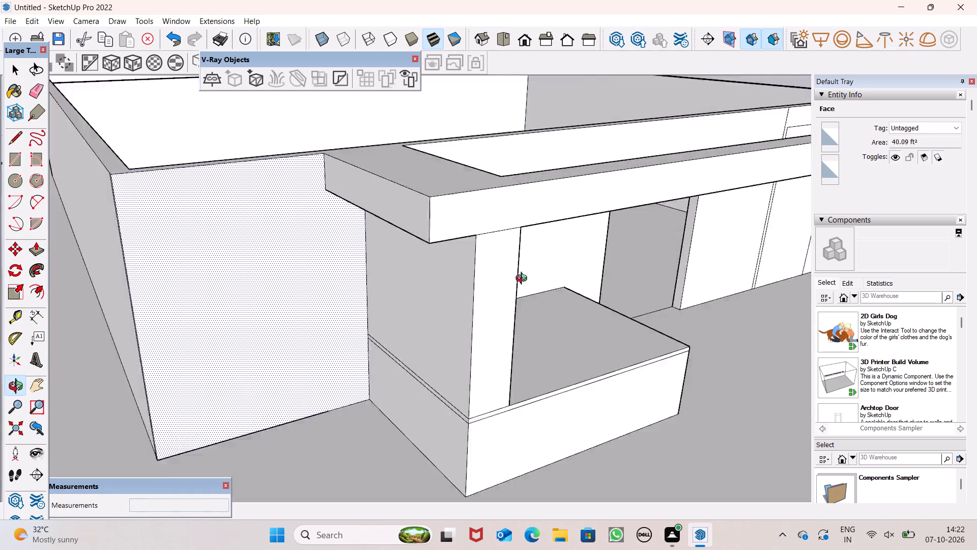
middle_drag(524, 280, 594, 278)
drag(500, 214, 536, 284)
scroll(490, 199, down, 5)
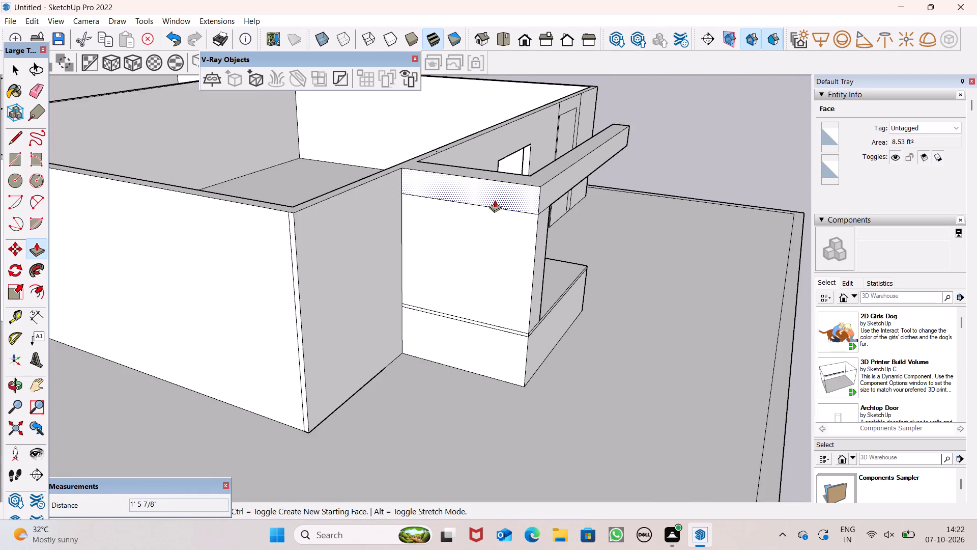
key(space)
Examine the aligned block, wall and beam return from the outer corner and from low angles.
scroll(530, 326, up, 2)
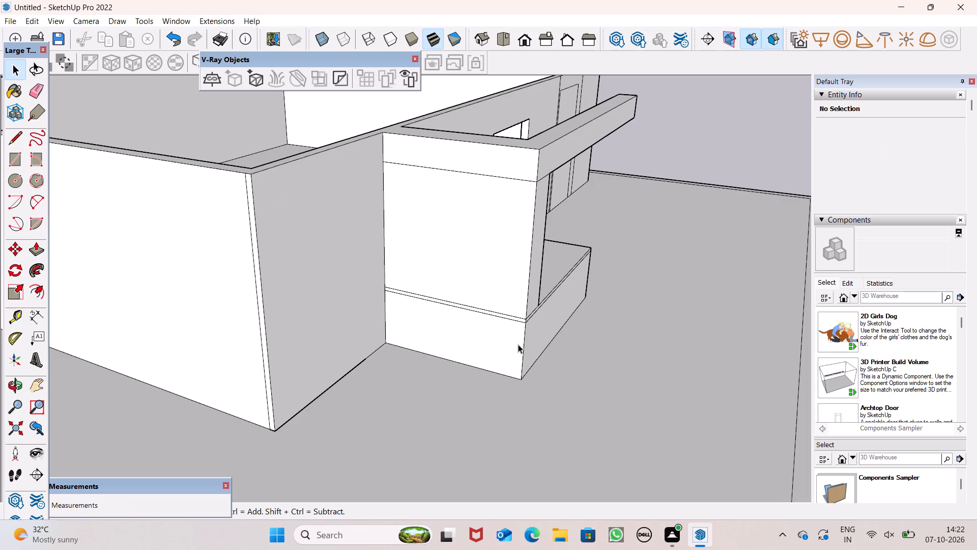
scroll(519, 344, up, 1)
scroll(492, 288, up, 1)
scroll(492, 288, down, 3)
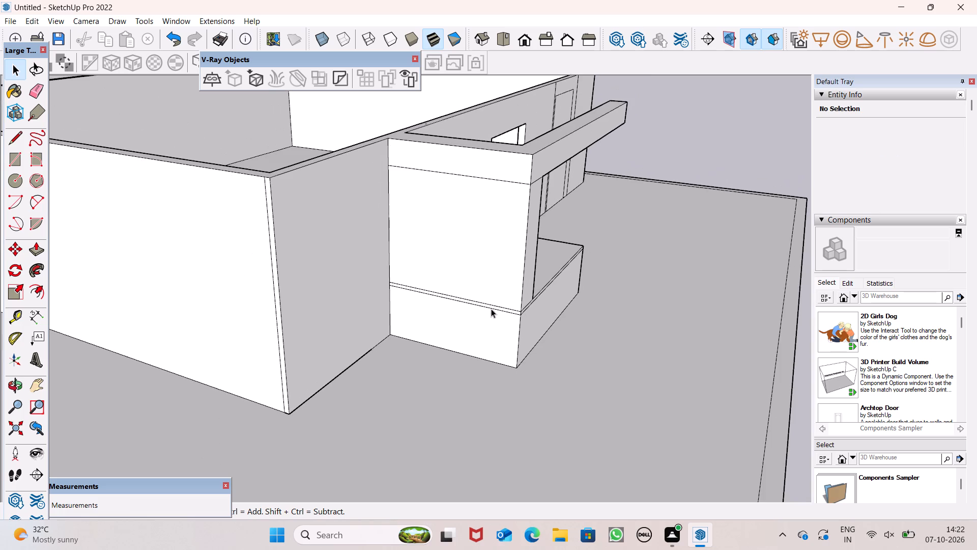
middle_drag(493, 316, 440, 354)
middle_drag(388, 349, 406, 188)
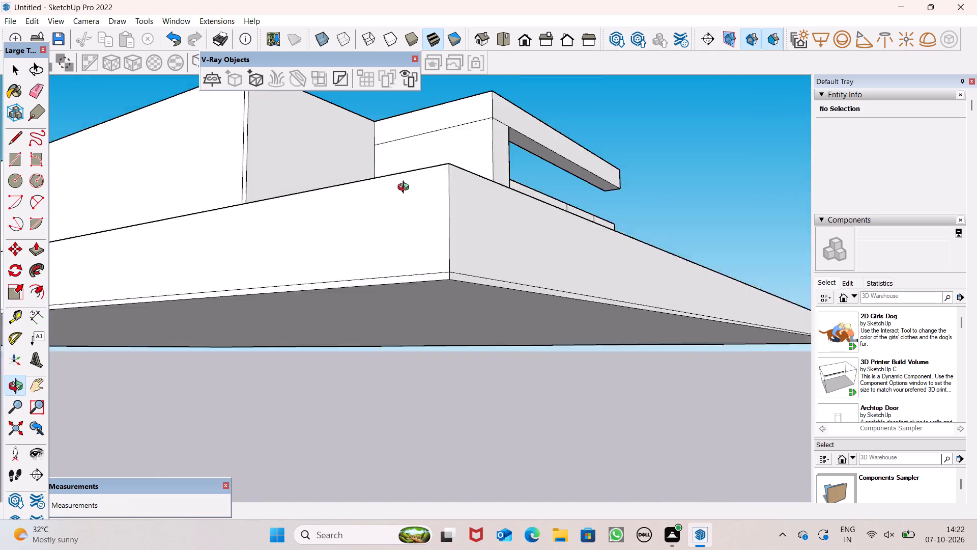
middle_drag(406, 188, 406, 208)
scroll(306, 290, down, 1)
scroll(305, 291, up, 2)
scroll(325, 281, down, 3)
scroll(351, 304, up, 1)
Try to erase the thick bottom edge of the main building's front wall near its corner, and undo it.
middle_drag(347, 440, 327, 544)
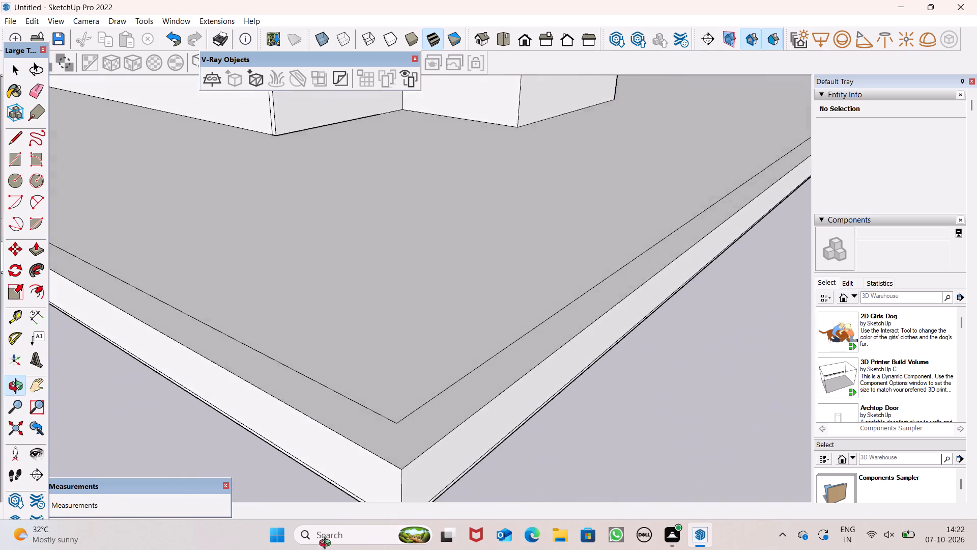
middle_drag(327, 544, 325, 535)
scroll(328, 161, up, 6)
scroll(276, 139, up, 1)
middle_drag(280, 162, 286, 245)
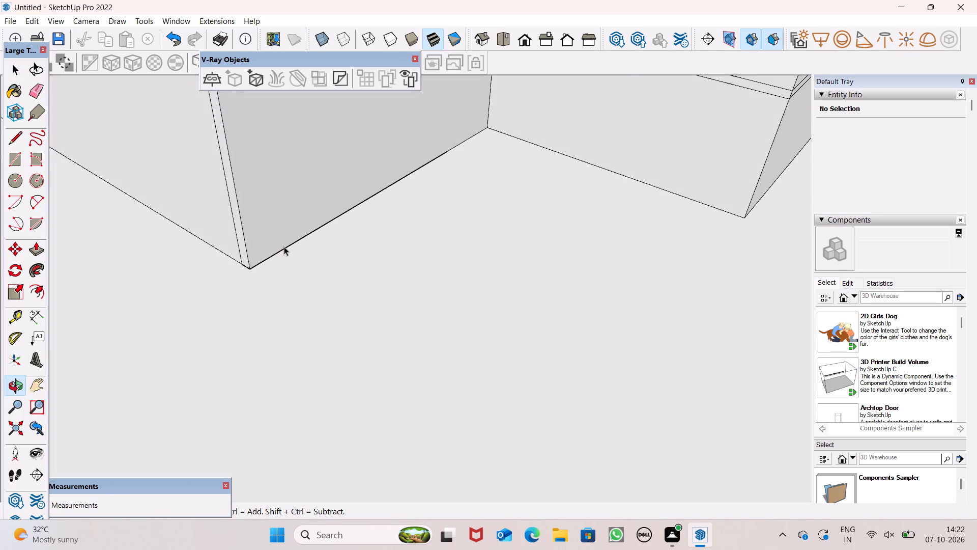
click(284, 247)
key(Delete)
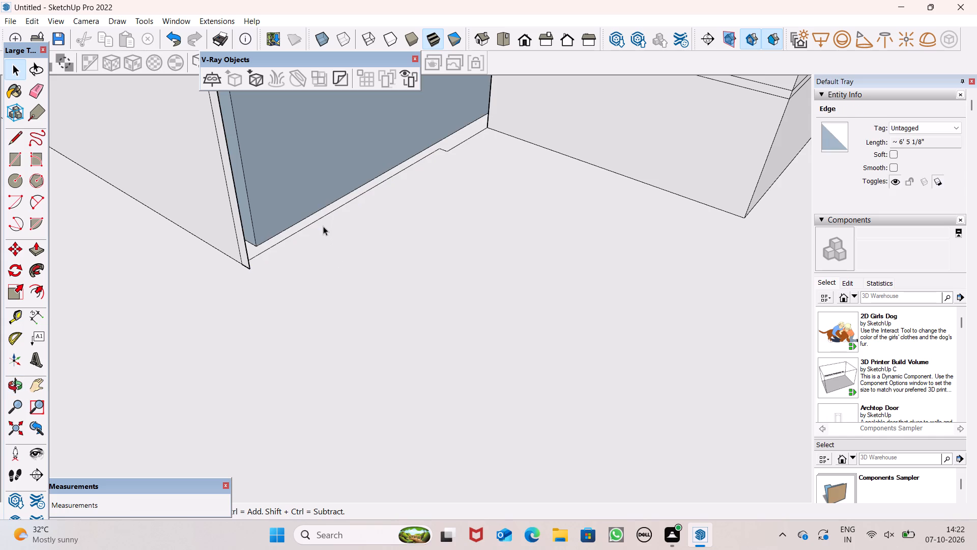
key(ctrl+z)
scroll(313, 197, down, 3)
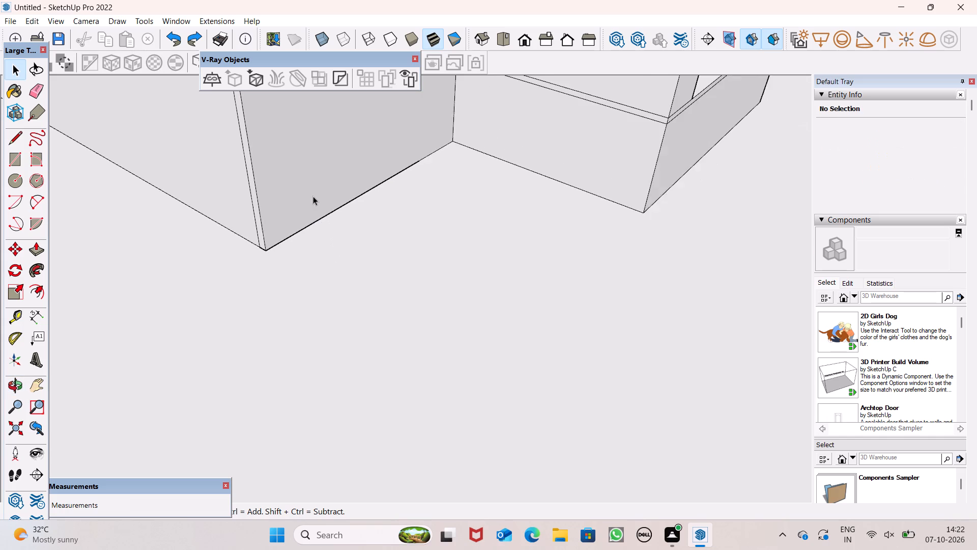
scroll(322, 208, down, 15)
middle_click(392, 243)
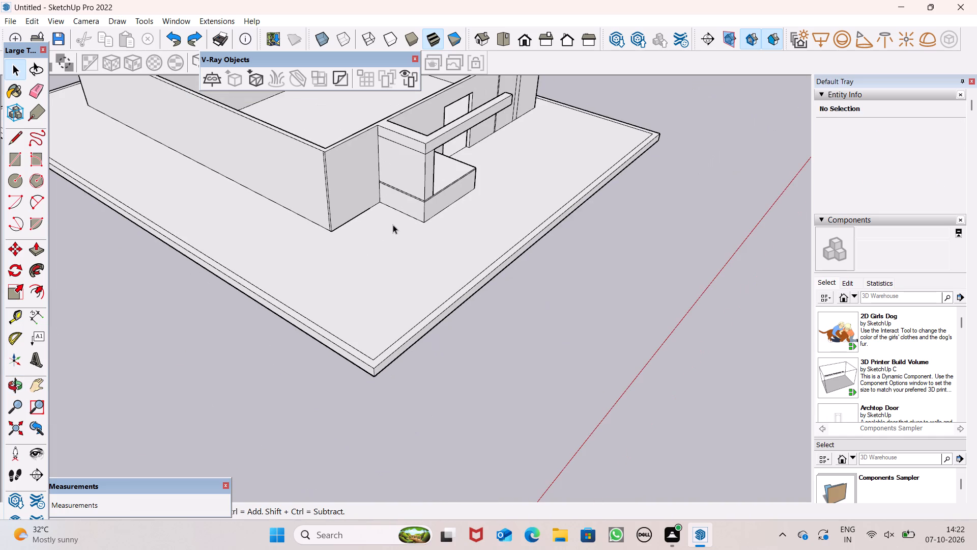
Draw a roughly square rectangle of about 19.5 sq ft on the slab, before the front wall and beside the upright wall.
click(44, 255)
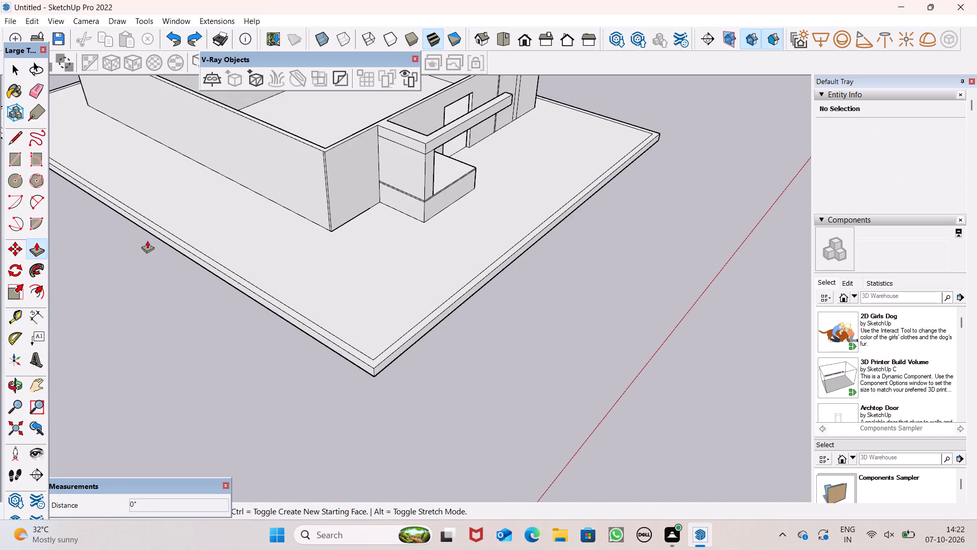
click(11, 153)
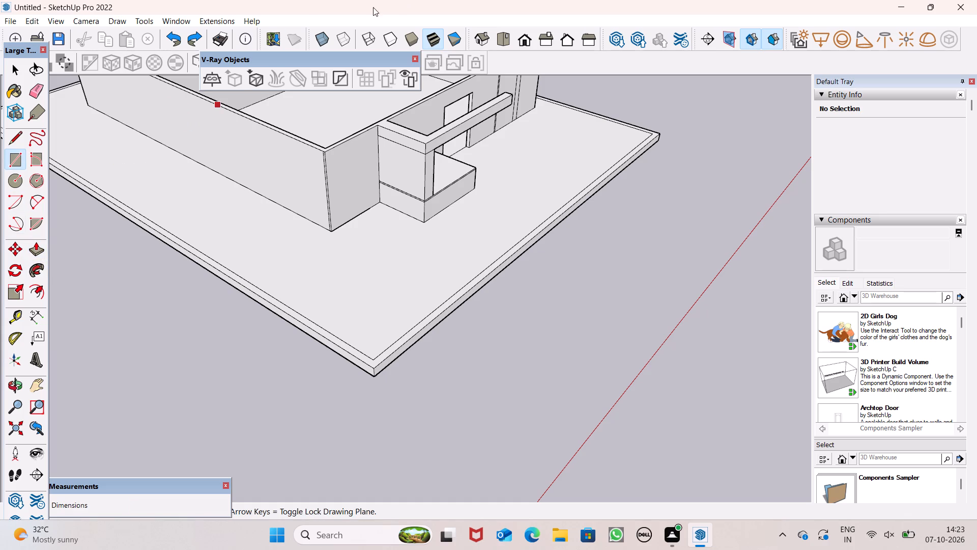
middle_drag(423, 267, 299, 379)
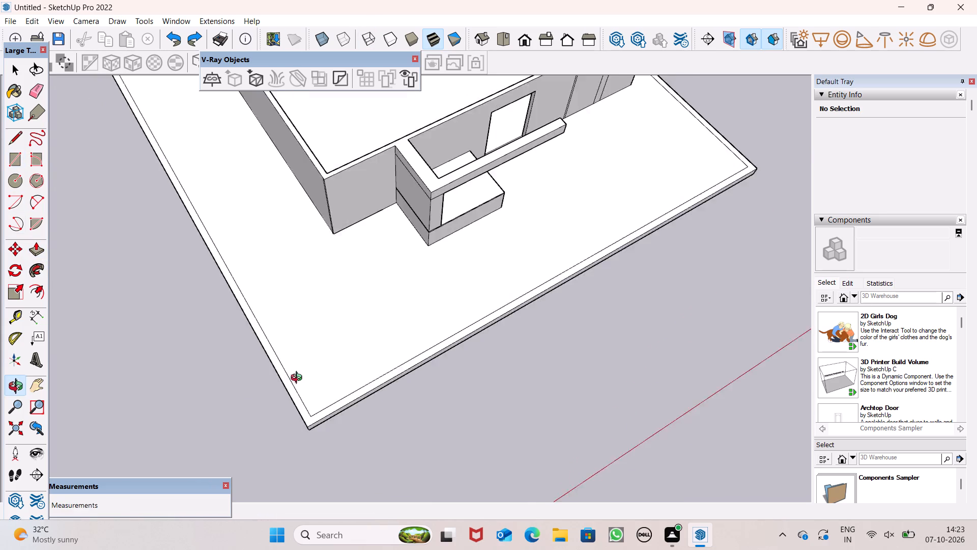
middle_drag(299, 379, 292, 362)
scroll(366, 254, up, 4)
middle_drag(424, 260, 318, 306)
scroll(372, 239, up, 4)
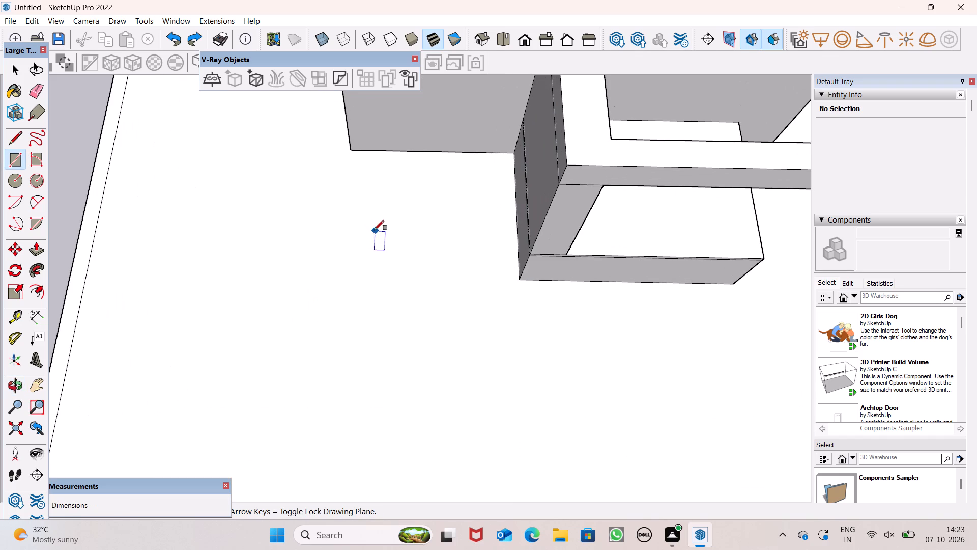
click(366, 203)
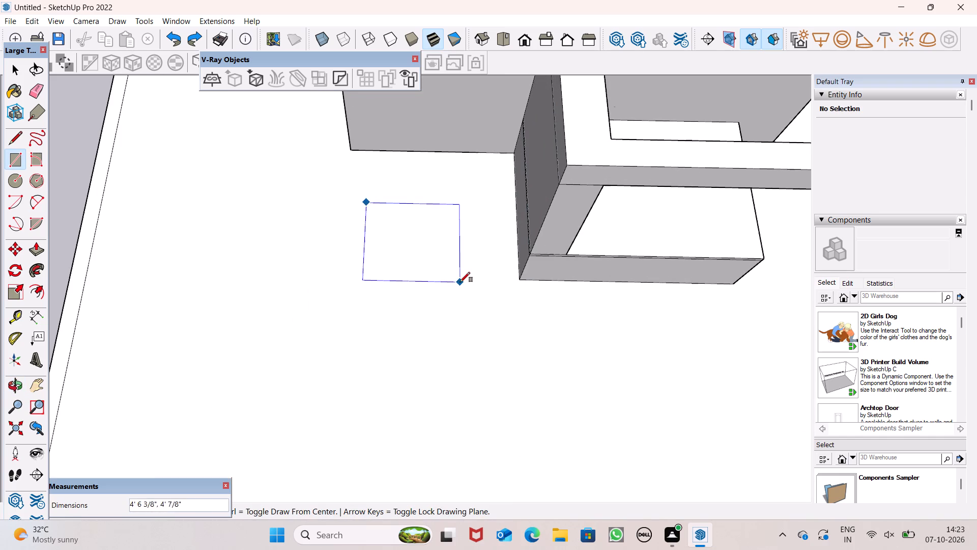
click(457, 286)
key(space)
Pull the new square up from the slab into a tall pillar rising above the main building's walls.
scroll(504, 260, down, 7)
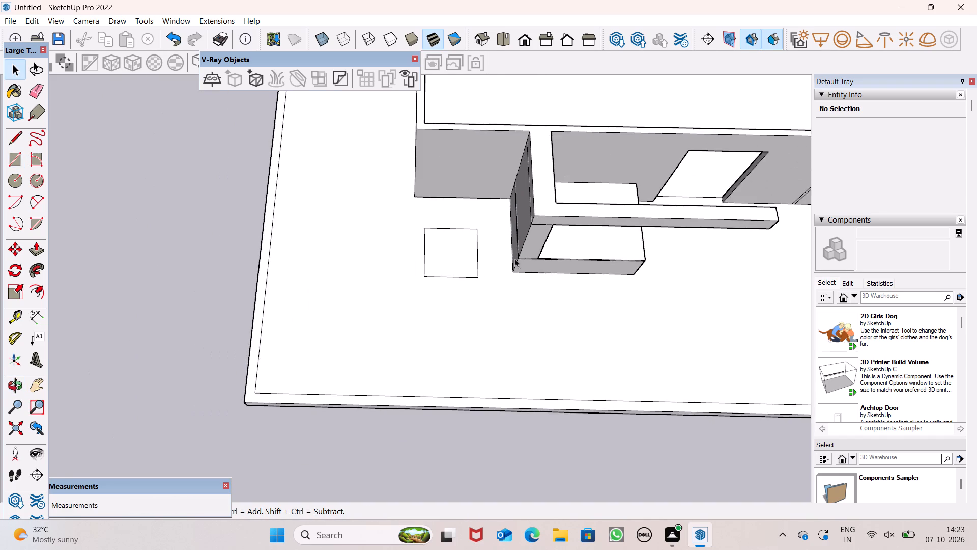
scroll(514, 249, down, 1)
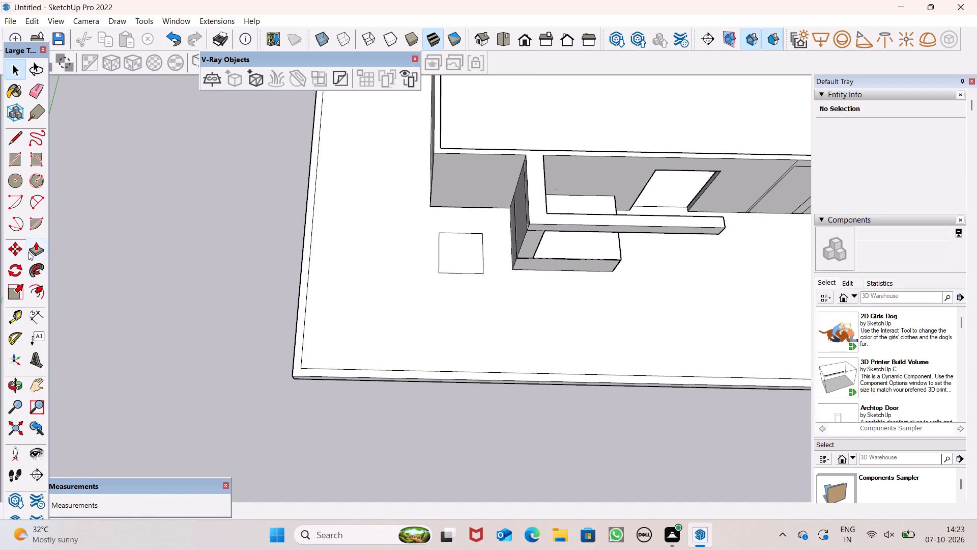
click(42, 252)
drag(467, 250, 452, 153)
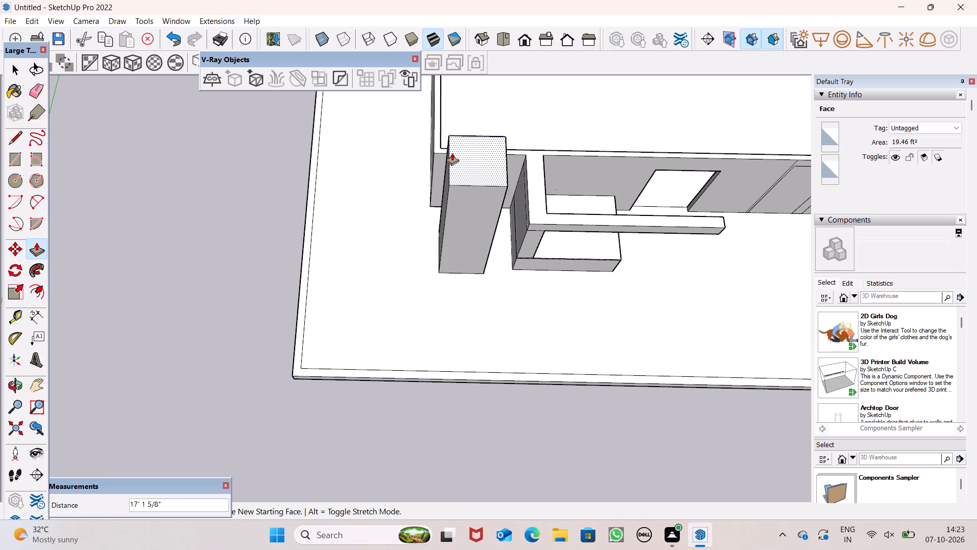
drag(452, 153, 435, 167)
drag(435, 167, 433, 160)
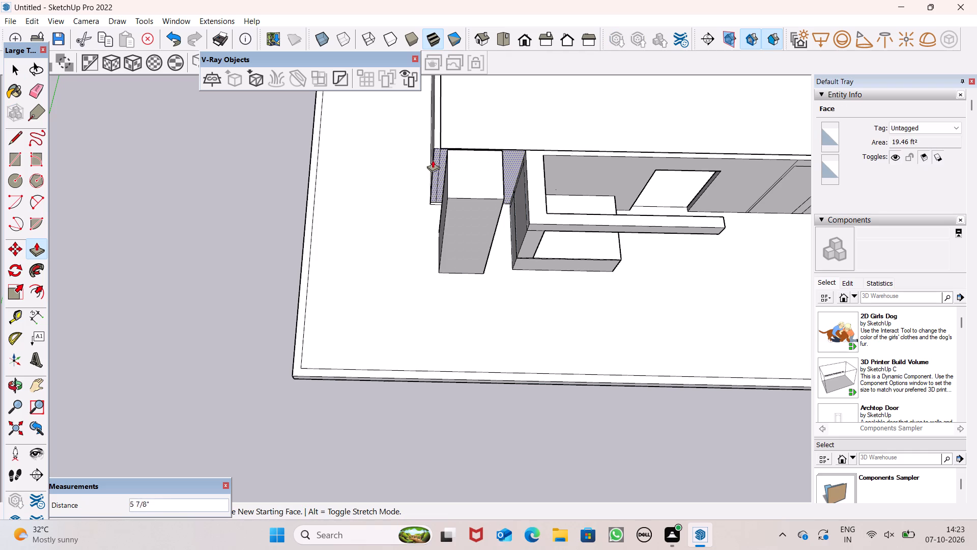
drag(433, 160, 431, 162)
key(space)
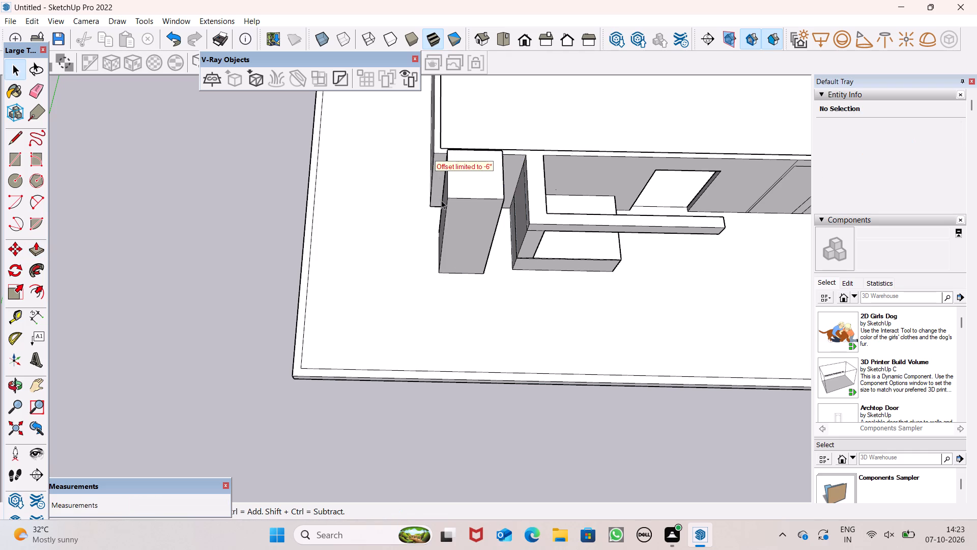
Lower the pillar's top face by 5' 2 1/16", level with the top of the main building's walls.
scroll(502, 241, down, 2)
middle_drag(507, 252, 735, 250)
middle_drag(317, 164, 512, 29)
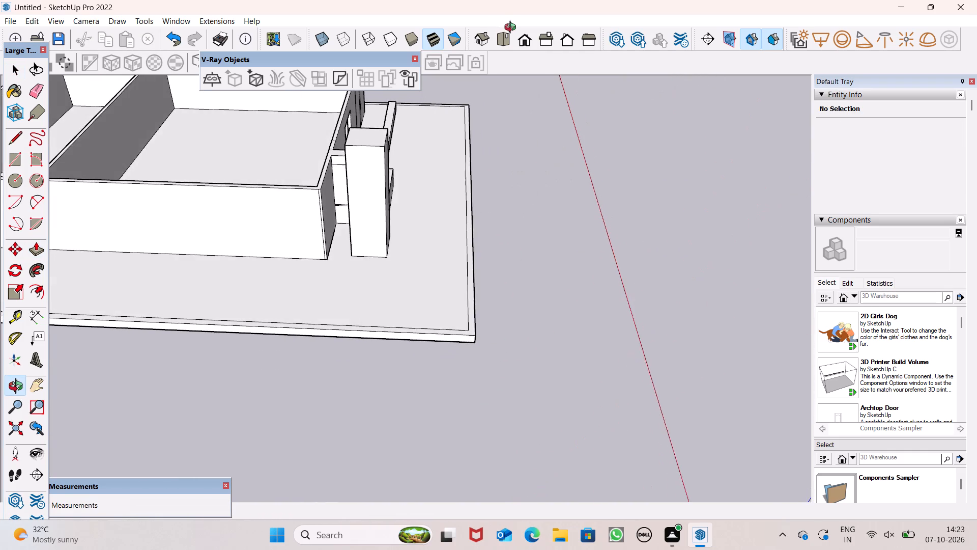
middle_drag(512, 29, 500, 0)
click(34, 244)
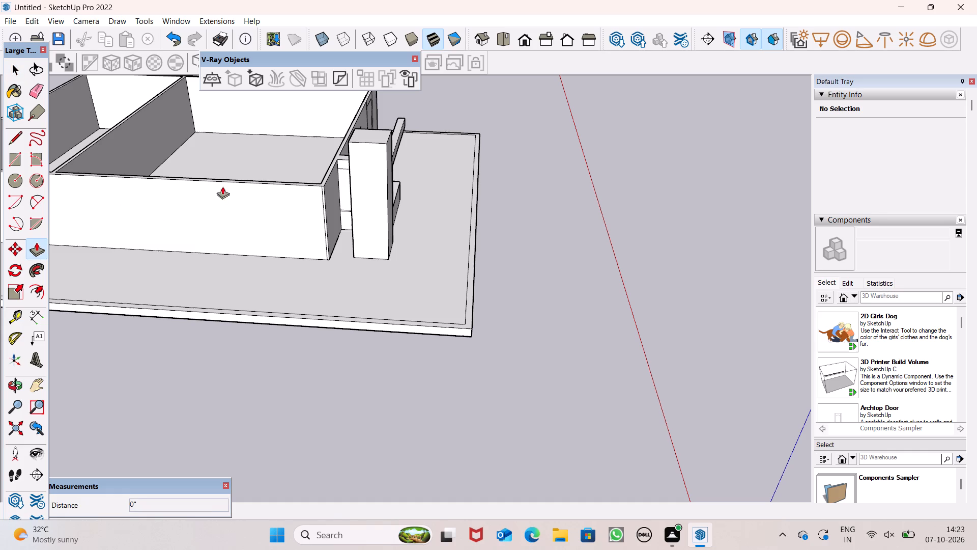
drag(375, 134, 318, 191)
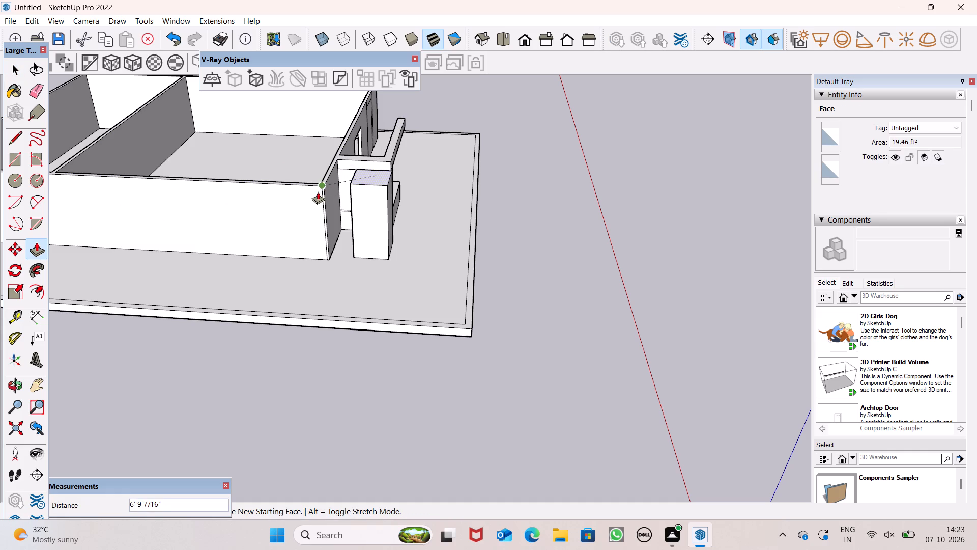
drag(318, 191, 313, 183)
Slim the pillar by pushing its building-facing side in twice, the second time 10 3/8", and its outer side in 11 5/16".
scroll(372, 189, down, 2)
middle_drag(410, 223, 410, 221)
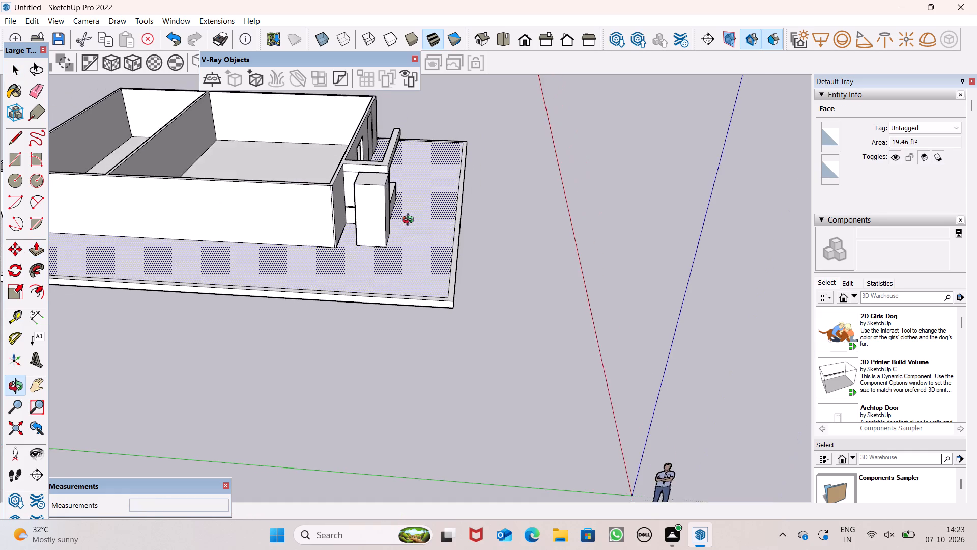
middle_drag(410, 221, 553, 254)
scroll(384, 207, up, 6)
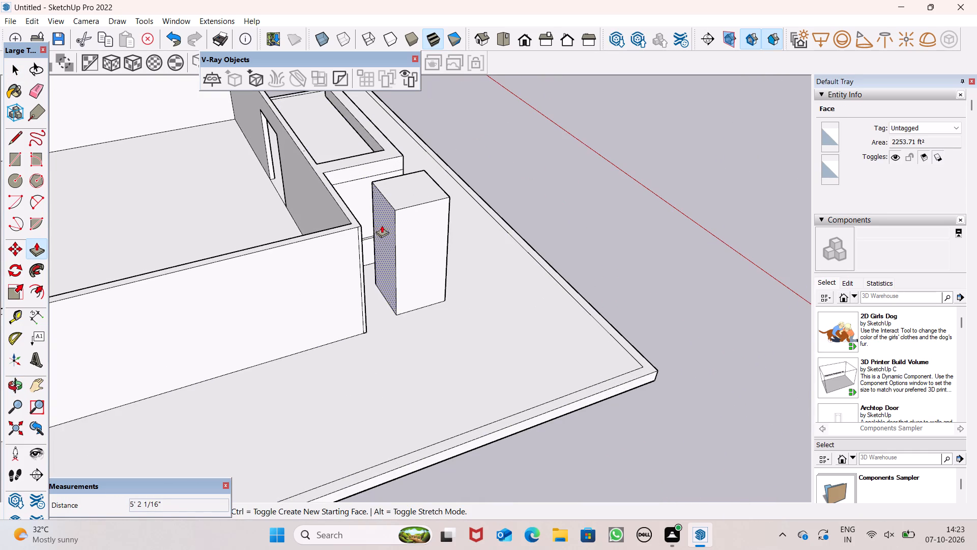
drag(390, 228, 399, 228)
click(399, 228)
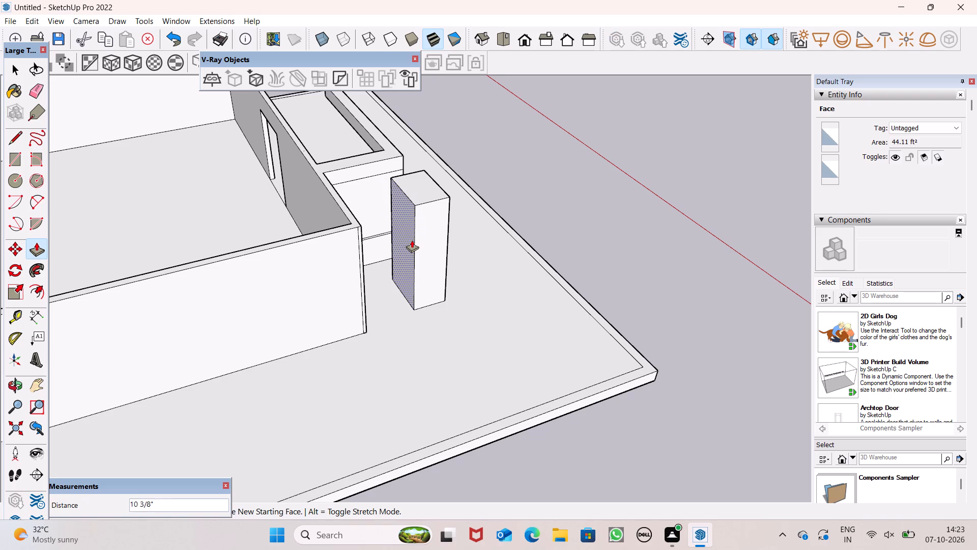
click(411, 240)
drag(426, 236, 424, 227)
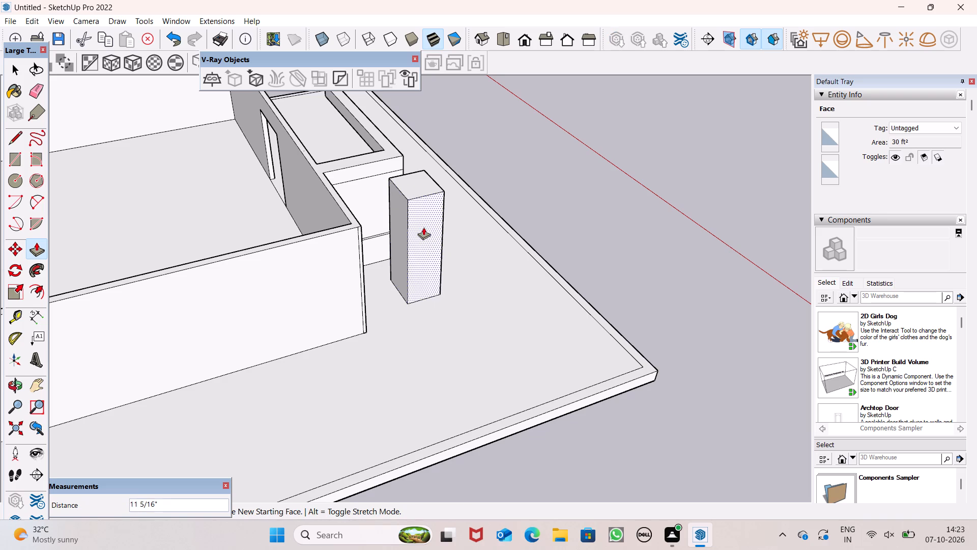
Push the pillar's front face, the one facing away from the building, in 10 3/16".
middle_drag(454, 241, 185, 216)
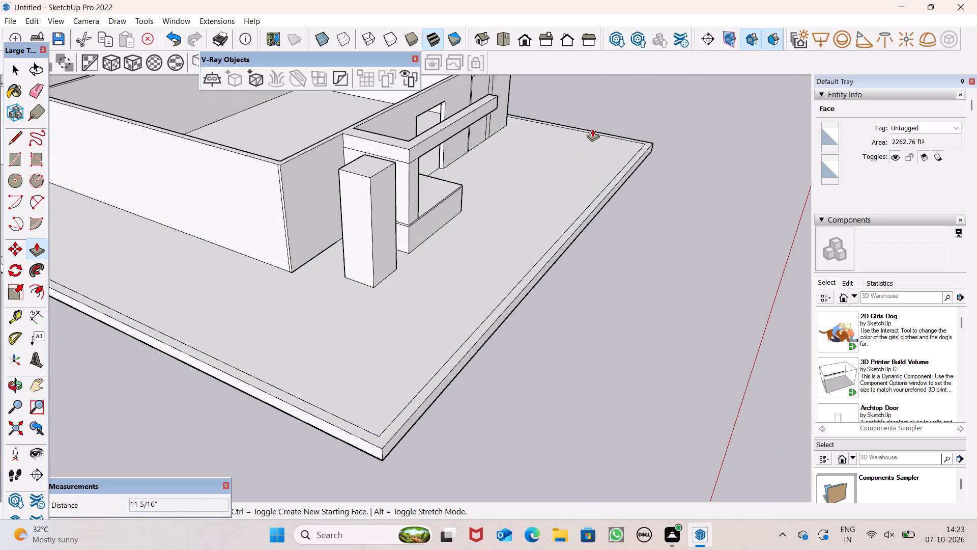
scroll(554, 45, up, 1)
scroll(484, 185, up, 1)
middle_drag(484, 186, 380, 371)
scroll(370, 365, up, 1)
drag(321, 331, 314, 320)
Push in the pillar's side that faces the front block and upright wall by 2 3/4".
middle_drag(386, 332, 273, 313)
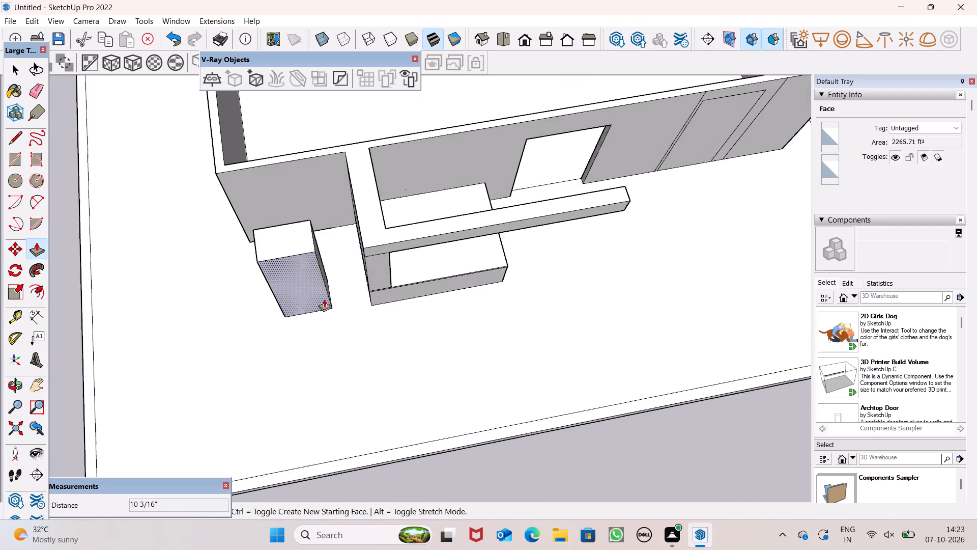
scroll(357, 281, up, 1)
middle_drag(357, 281, 246, 257)
scroll(347, 238, up, 5)
drag(318, 238, 317, 238)
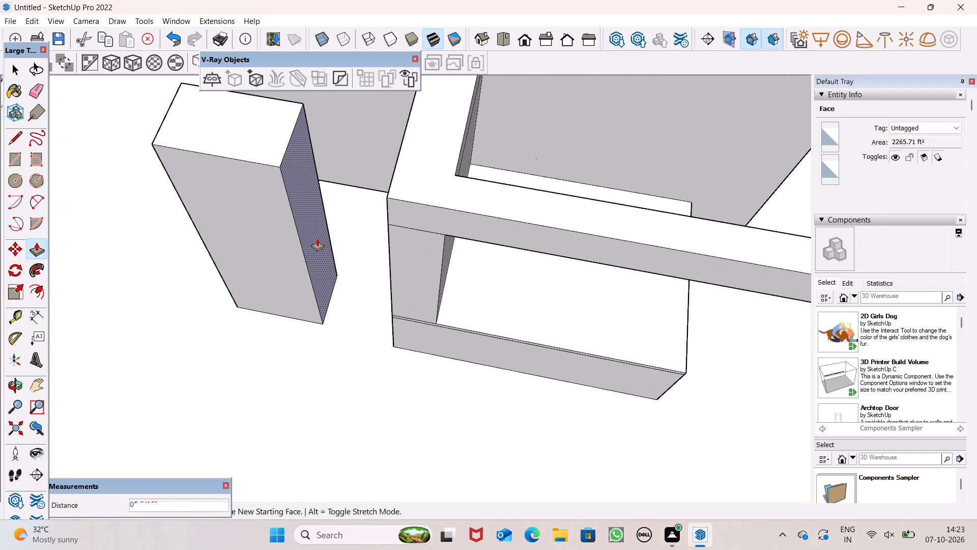
drag(317, 238, 312, 234)
Examine the slimmed pillar against the front block, beam frame and main building from several sides.
scroll(376, 213, down, 6)
middle_drag(404, 247, 543, 155)
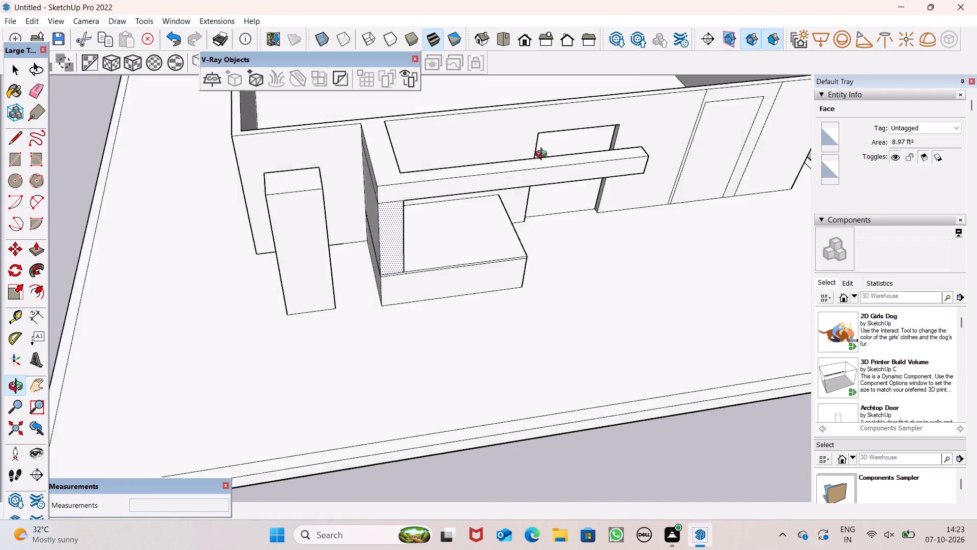
middle_drag(543, 155, 553, 129)
middle_drag(436, 197, 449, 139)
scroll(448, 139, up, 1)
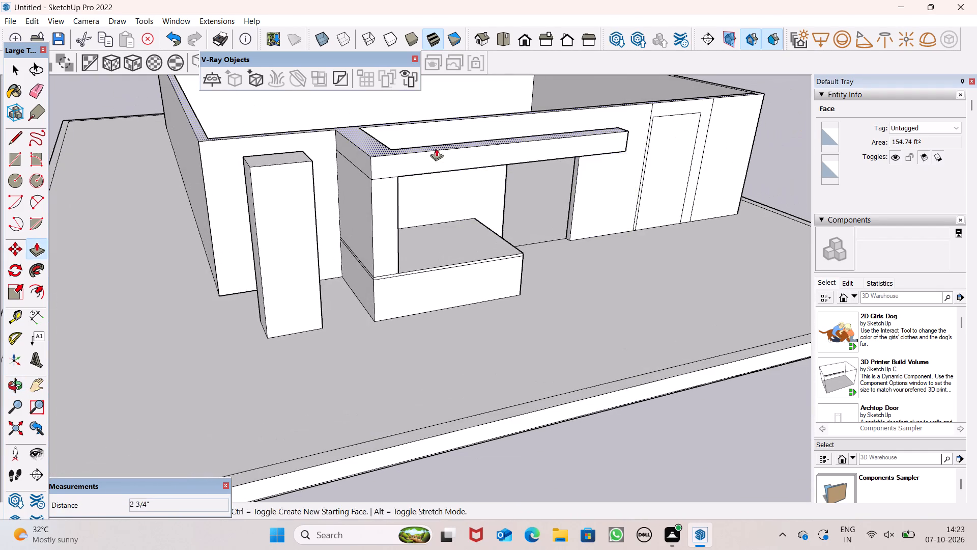
key(space)
middle_drag(372, 191, 759, 229)
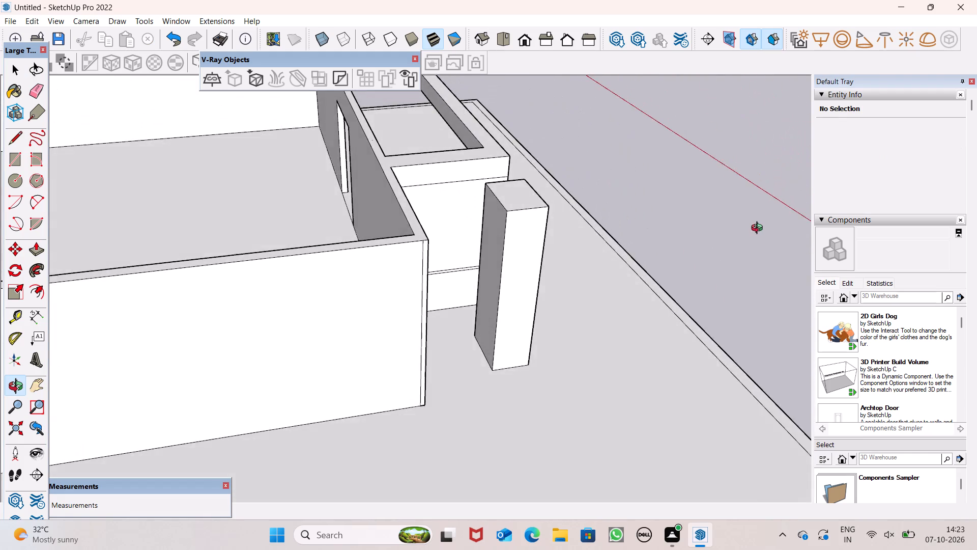
middle_drag(759, 229, 423, 226)
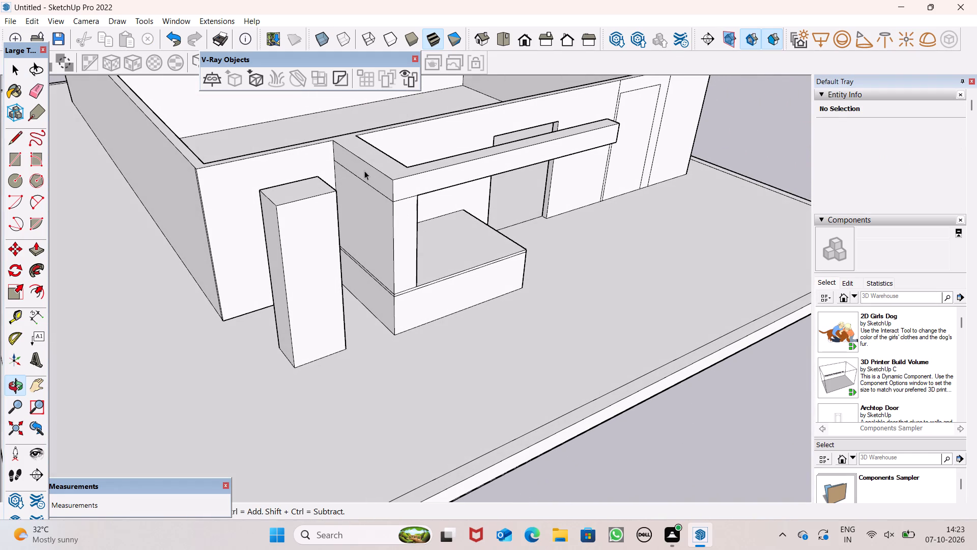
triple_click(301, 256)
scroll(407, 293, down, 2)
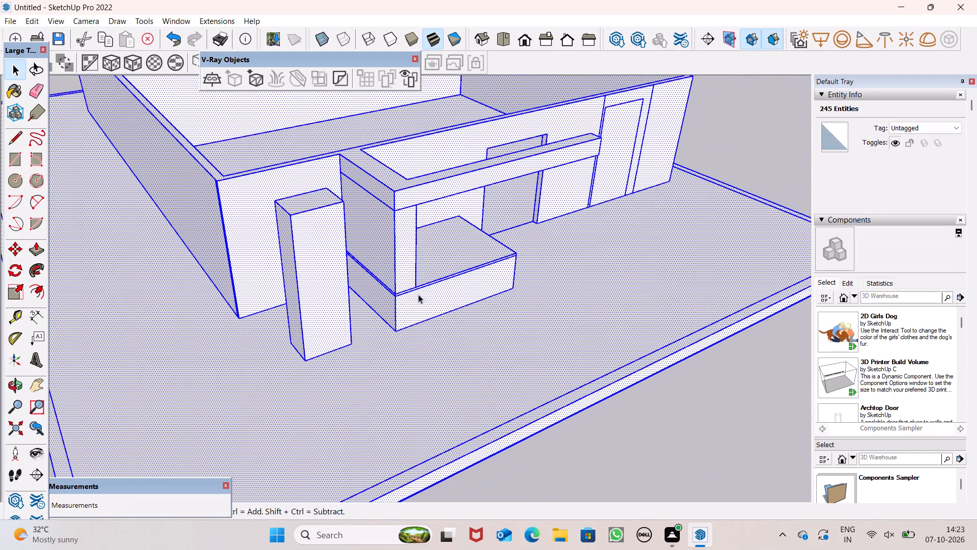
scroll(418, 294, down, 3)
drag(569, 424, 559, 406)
Draw a rectangle about 3' 9" by 3' 7 1/2" on the upright wall's outer face, between the beam return and the front block.
scroll(398, 249, up, 1)
middle_drag(399, 252, 502, 345)
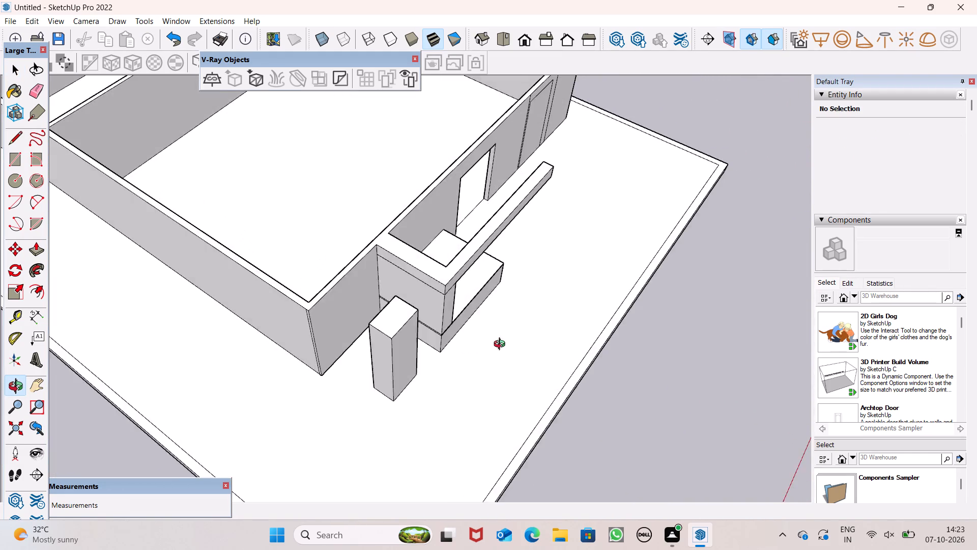
middle_drag(502, 345, 465, 263)
scroll(399, 248, up, 8)
middle_drag(393, 256, 342, 247)
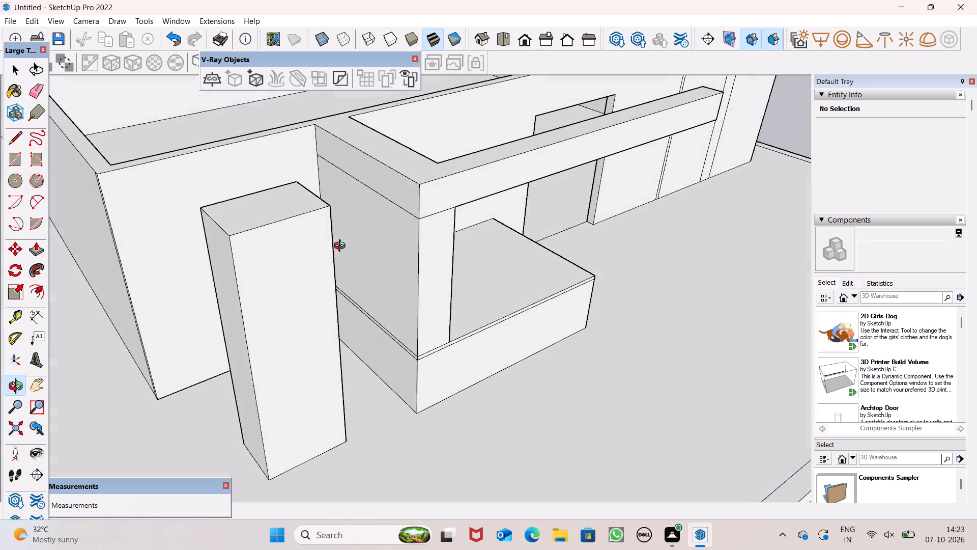
middle_drag(342, 247, 327, 237)
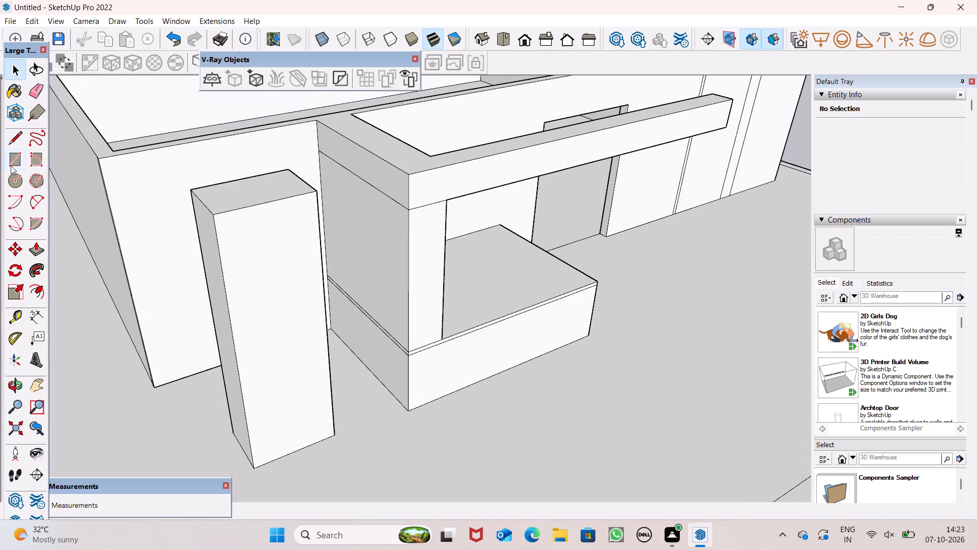
click(14, 161)
scroll(403, 219, up, 1)
scroll(343, 202, up, 1)
scroll(343, 201, down, 1)
scroll(343, 201, up, 1)
scroll(343, 201, down, 1)
scroll(343, 201, up, 1)
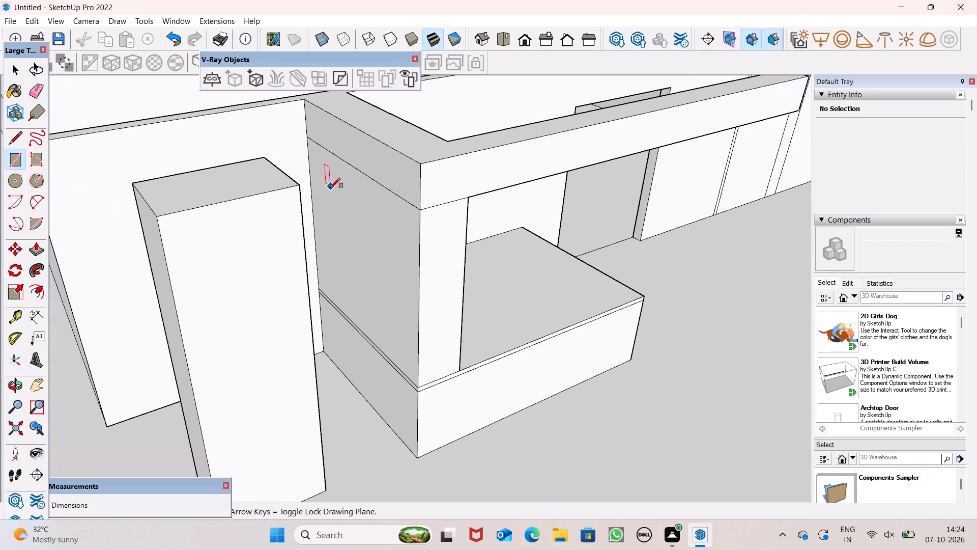
click(331, 187)
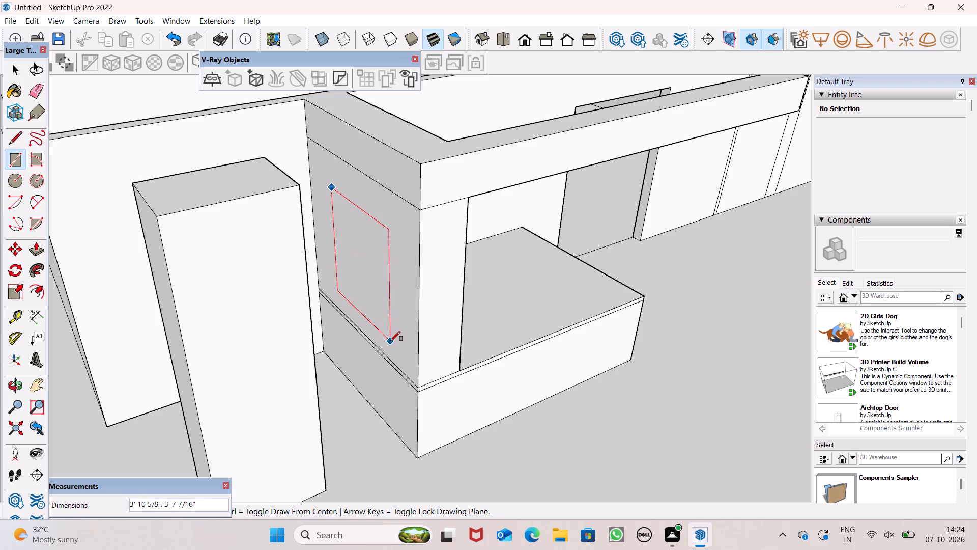
click(390, 339)
key(space)
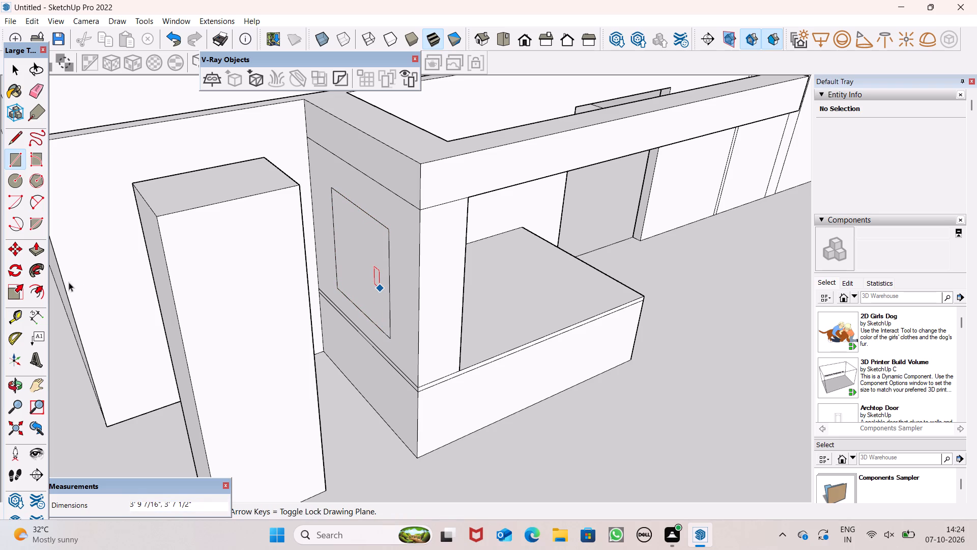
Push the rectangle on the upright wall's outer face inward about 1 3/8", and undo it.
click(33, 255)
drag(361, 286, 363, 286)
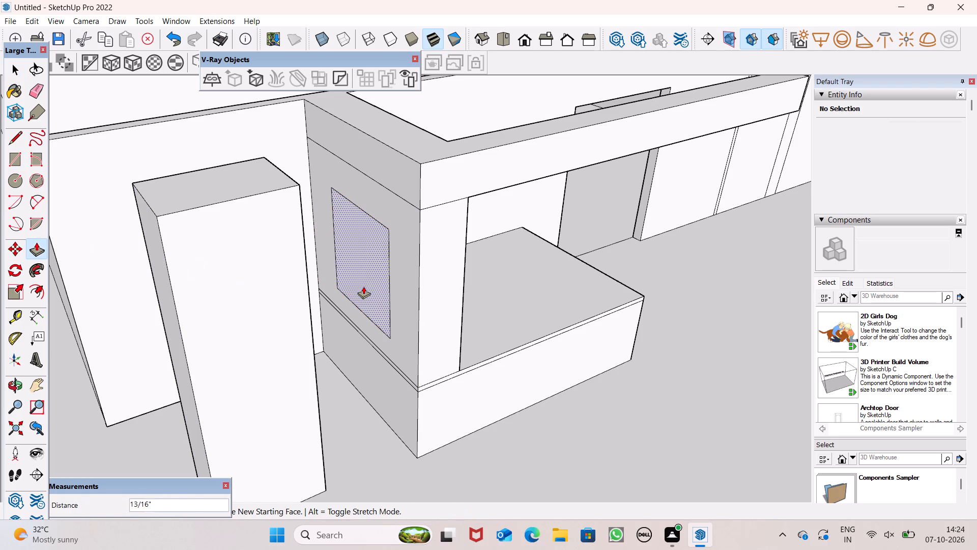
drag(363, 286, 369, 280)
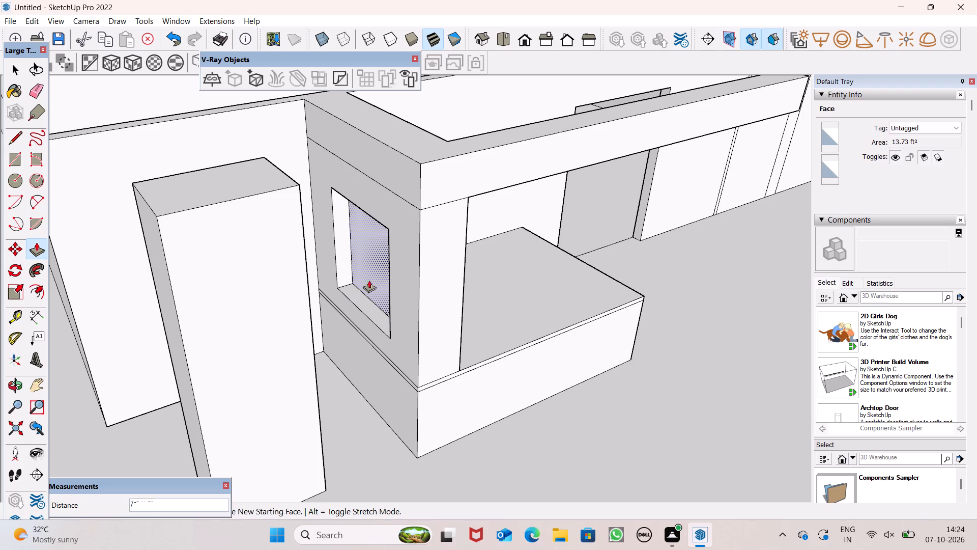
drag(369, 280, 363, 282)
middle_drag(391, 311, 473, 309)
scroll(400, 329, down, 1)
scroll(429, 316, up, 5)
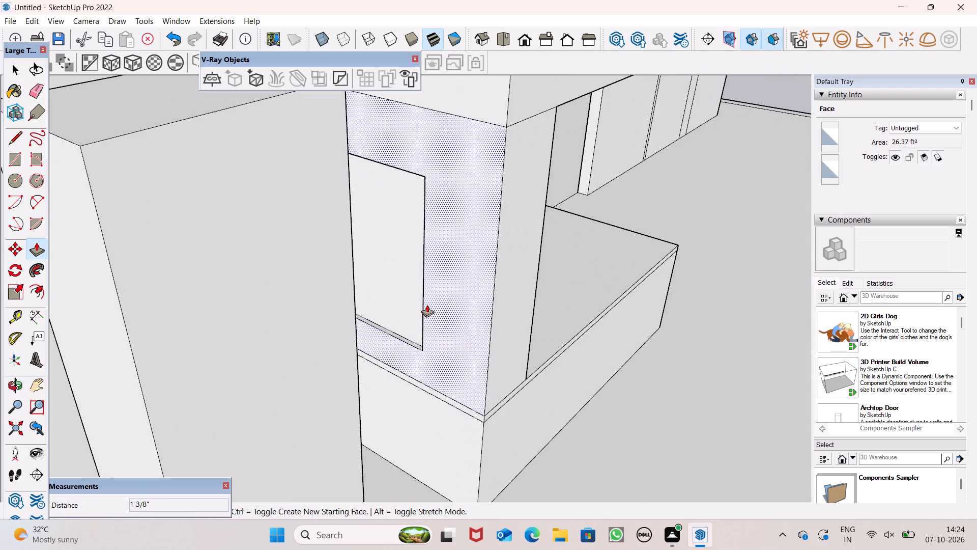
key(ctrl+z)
Push the rectangle on the upright wall's outer face inward about 1' 6 7/16" to cut an opening through the wall.
drag(388, 309, 379, 285)
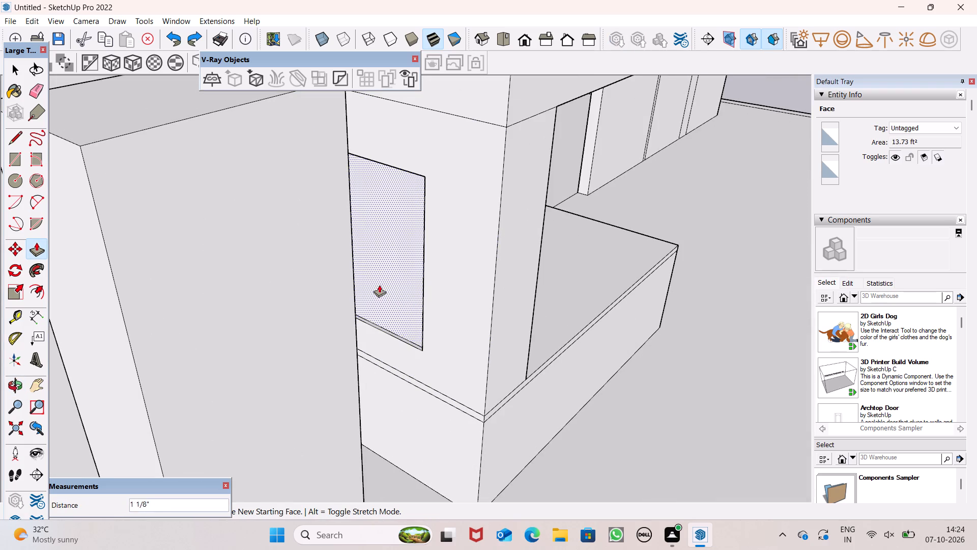
drag(379, 285, 426, 270)
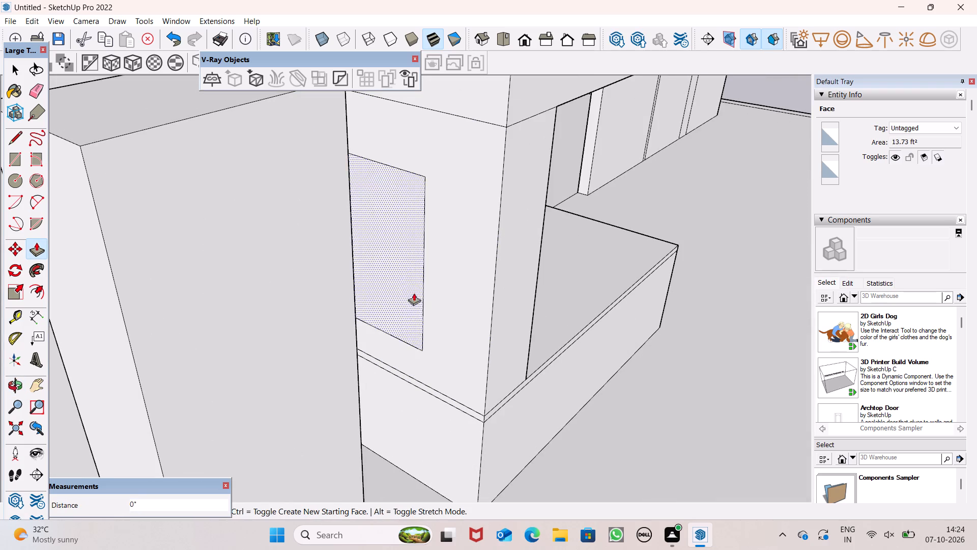
scroll(485, 318, up, 1)
middle_drag(485, 318, 301, 288)
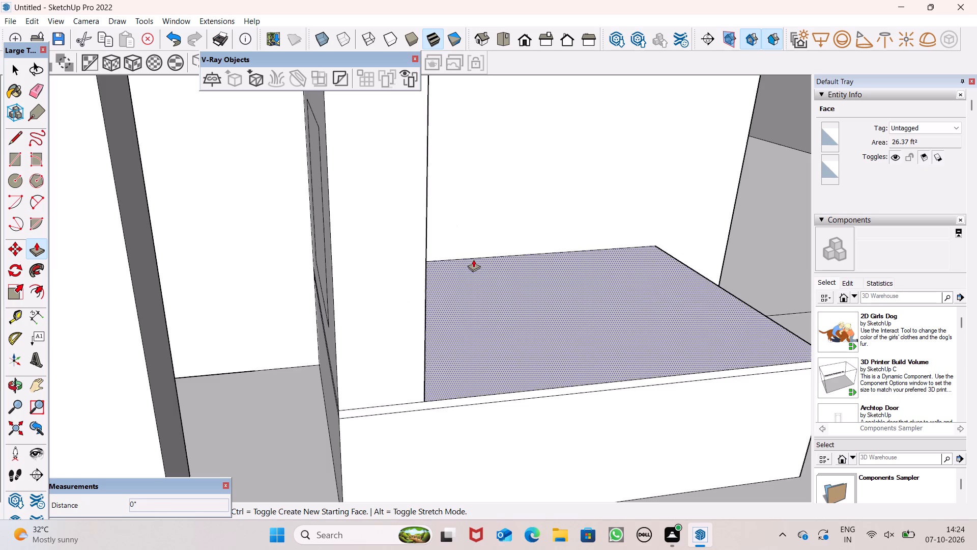
scroll(476, 258, down, 10)
middle_drag(466, 267, 573, 266)
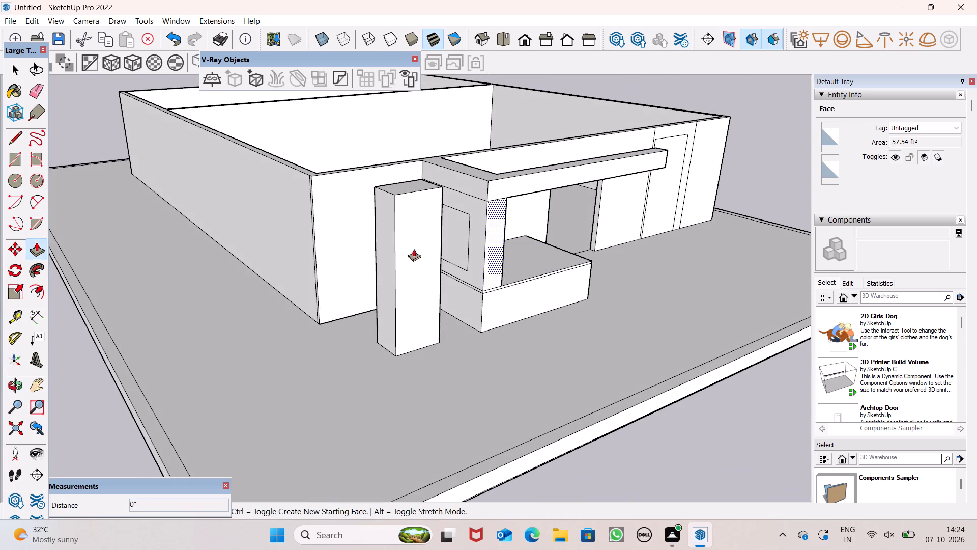
scroll(464, 249, up, 5)
scroll(466, 248, down, 1)
scroll(466, 248, up, 2)
middle_drag(456, 278, 478, 271)
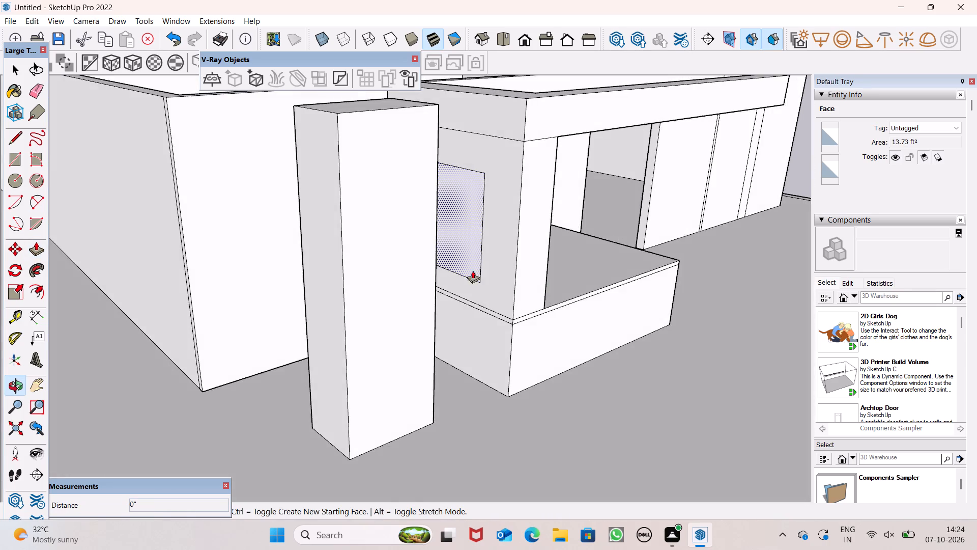
scroll(465, 272, up, 5)
scroll(465, 272, down, 1)
scroll(465, 272, up, 9)
scroll(465, 257, down, 1)
scroll(465, 257, up, 9)
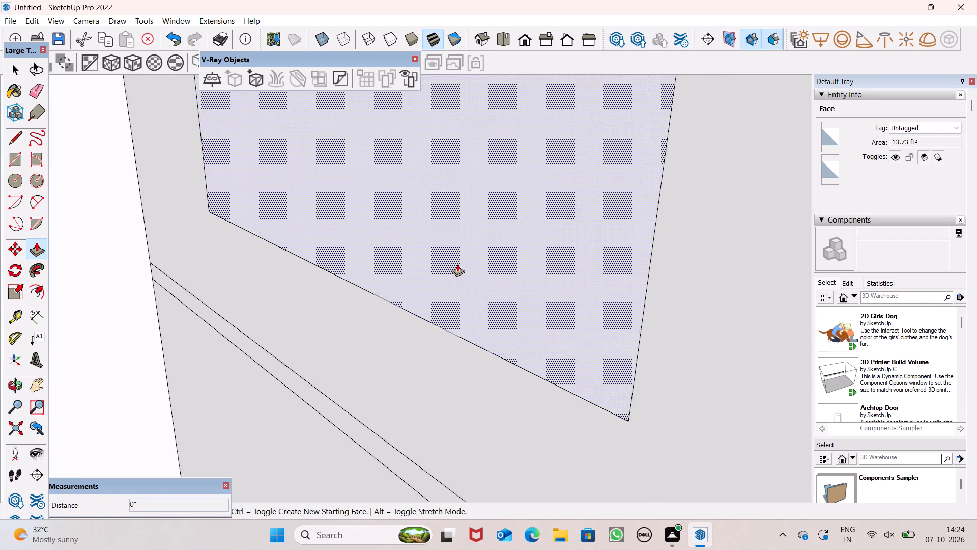
scroll(457, 264, up, 1)
middle_drag(459, 292, 552, 320)
drag(550, 323, 554, 314)
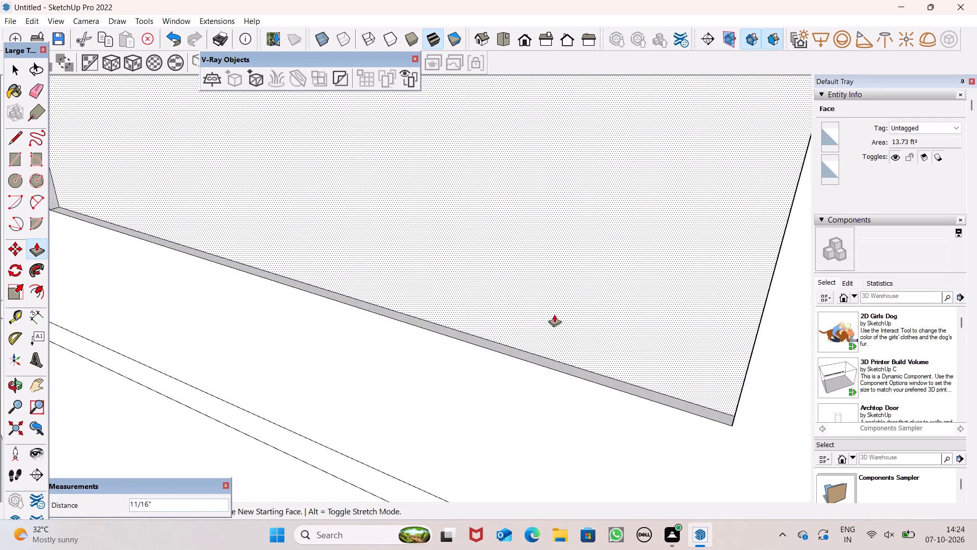
drag(554, 314, 563, 267)
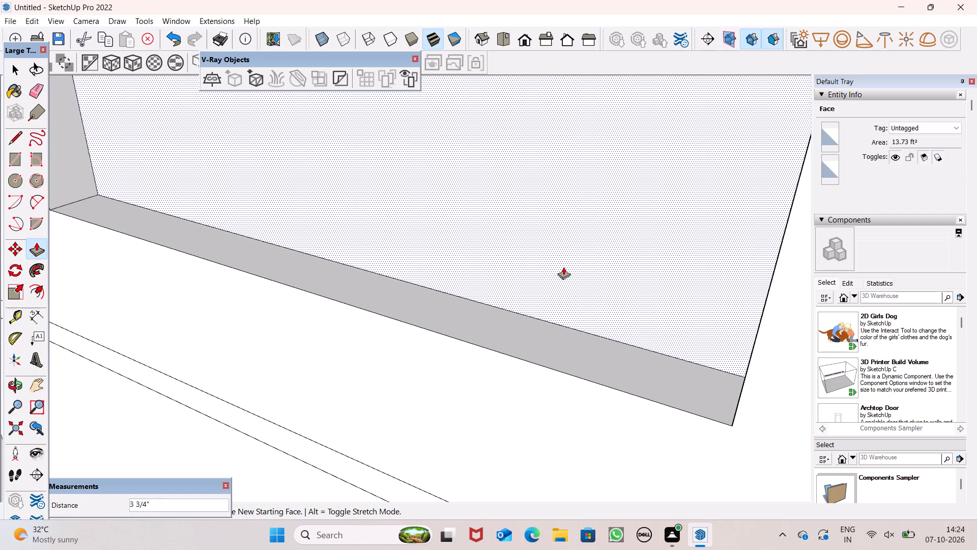
drag(563, 267, 639, 196)
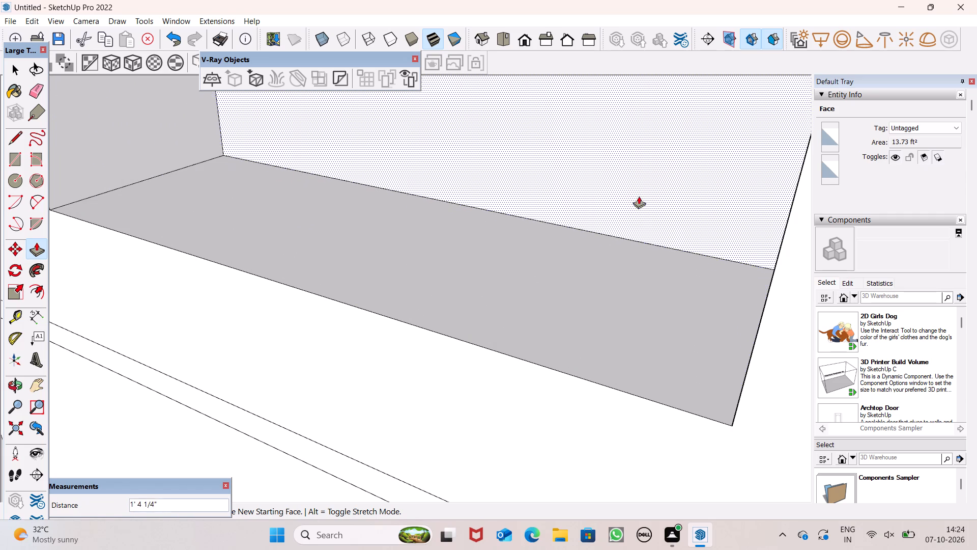
drag(639, 196, 621, 107)
scroll(550, 175, down, 3)
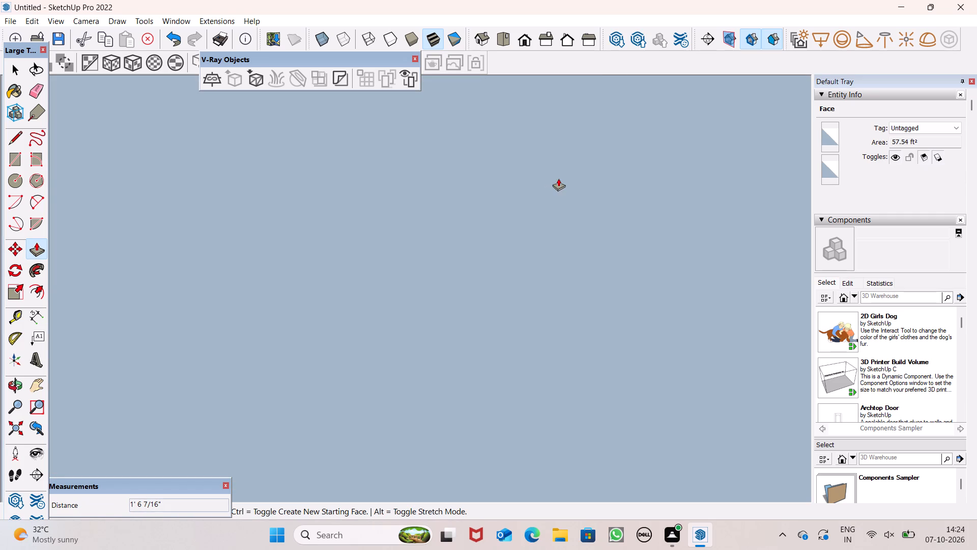
key(space)
Examine the opening through the upright wall together with the pillar, front block and beam frame from several sides.
scroll(569, 212, down, 8)
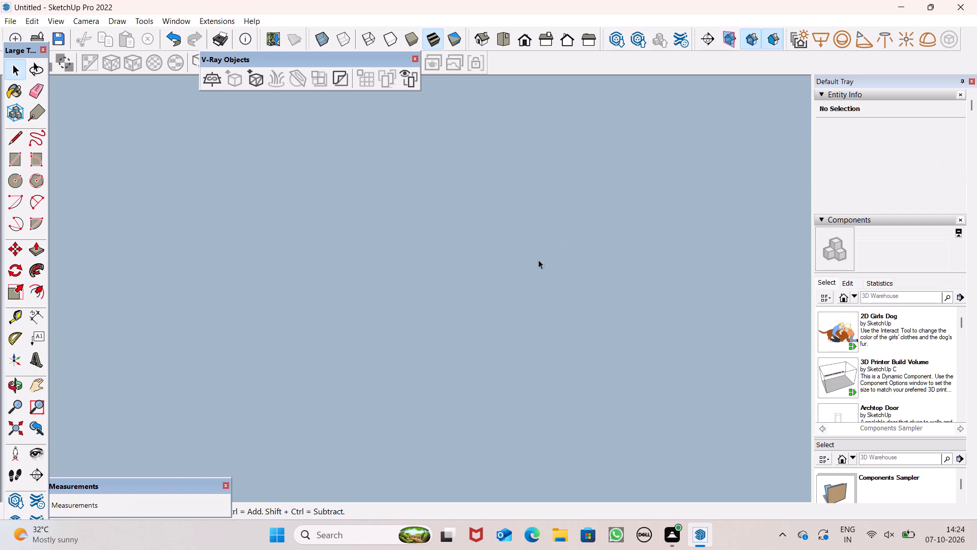
scroll(532, 253, down, 18)
scroll(553, 278, down, 5)
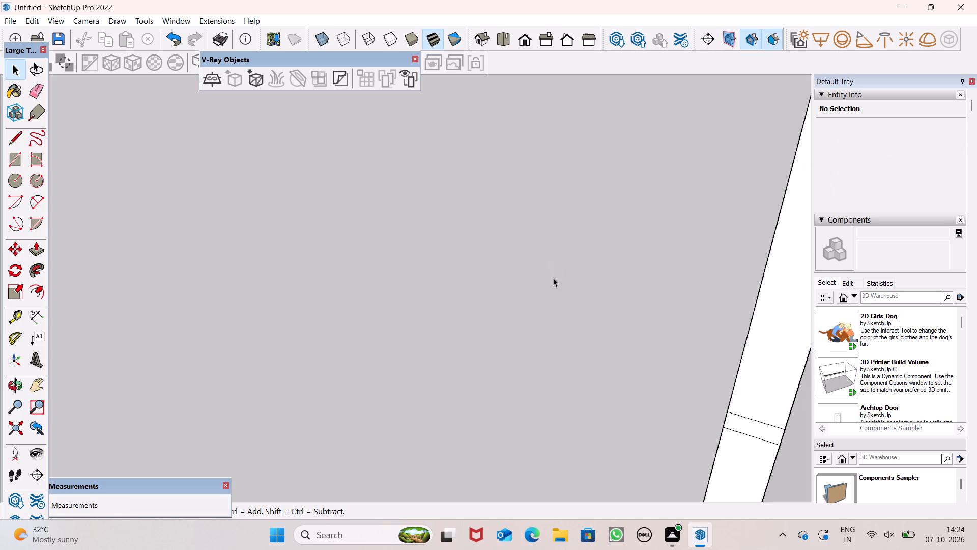
scroll(553, 278, down, 20)
scroll(553, 278, down, 7)
scroll(567, 284, up, 1)
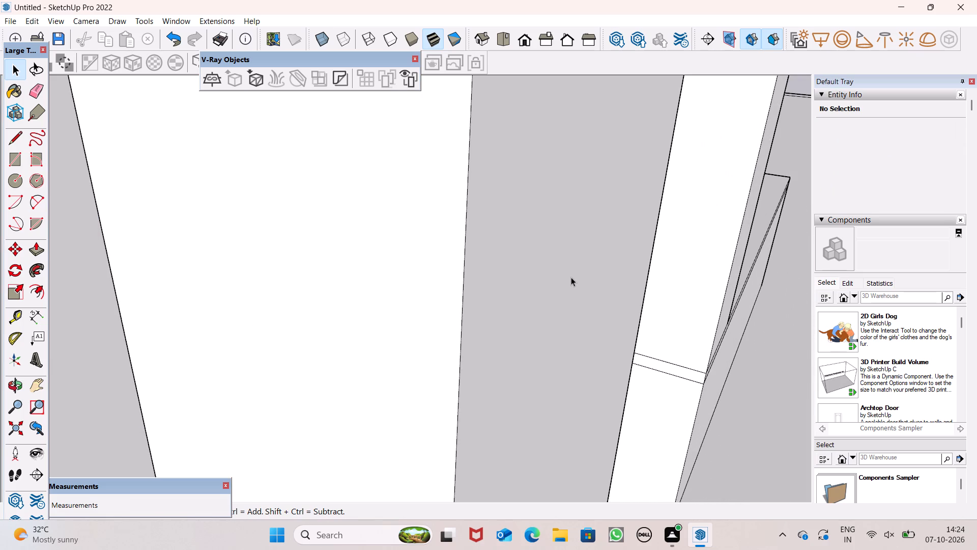
scroll(571, 277, down, 10)
scroll(559, 282, up, 1)
scroll(559, 282, down, 6)
scroll(577, 237, down, 4)
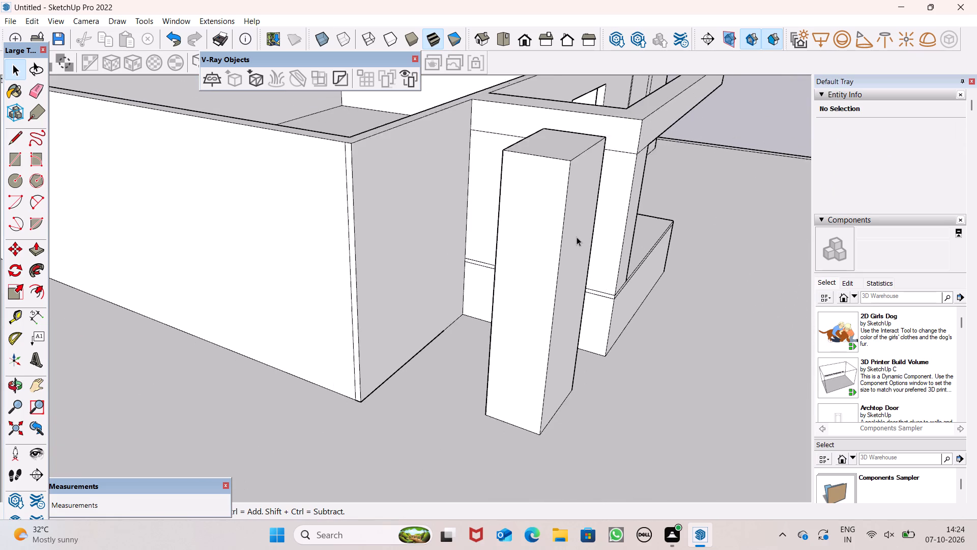
scroll(577, 237, down, 2)
middle_drag(600, 269, 419, 265)
middle_drag(695, 269, 495, 303)
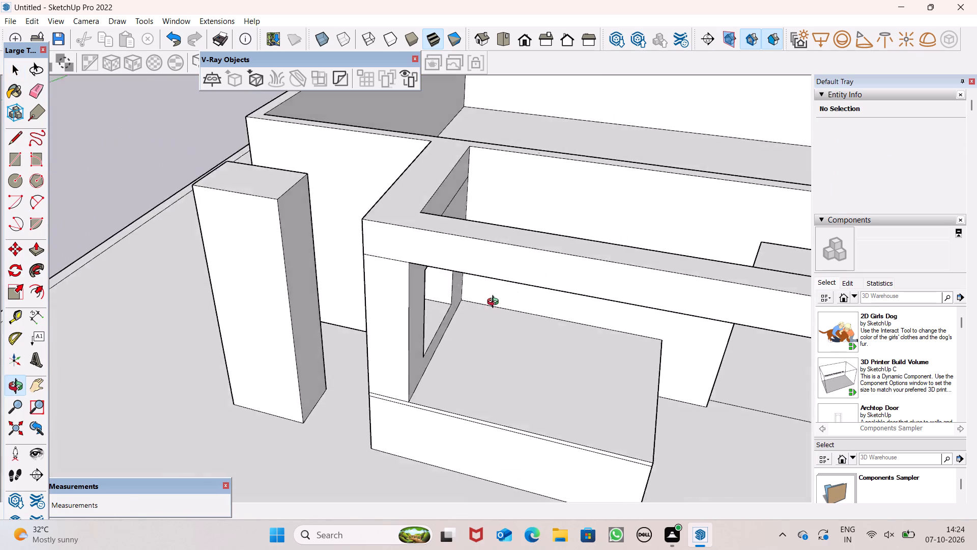
middle_drag(495, 303, 541, 250)
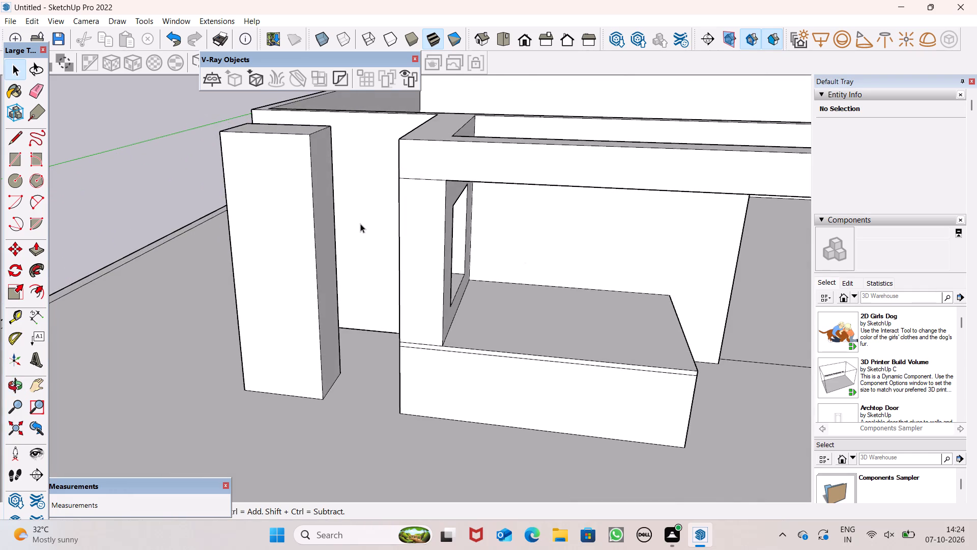
scroll(360, 224, down, 3)
scroll(307, 210, down, 6)
middle_drag(468, 236, 475, 237)
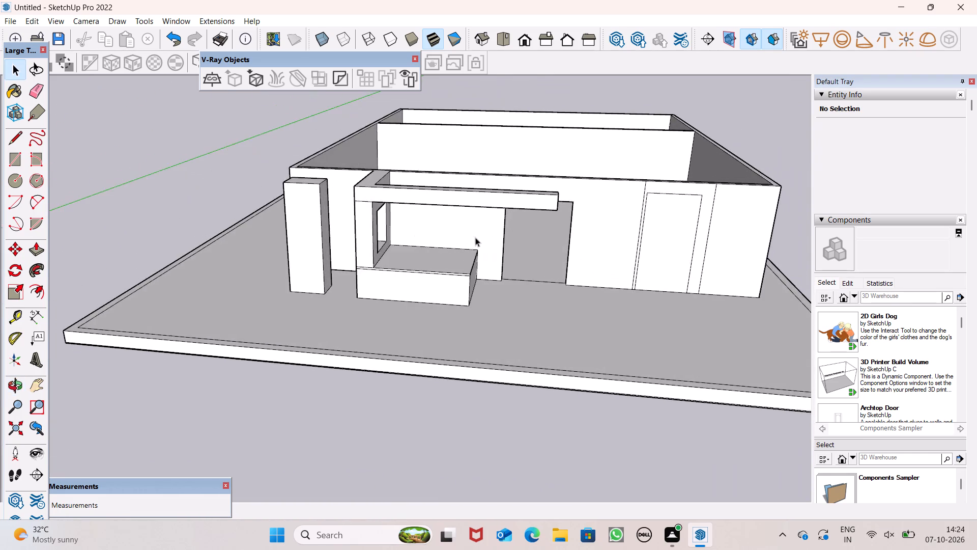
scroll(442, 237, down, 4)
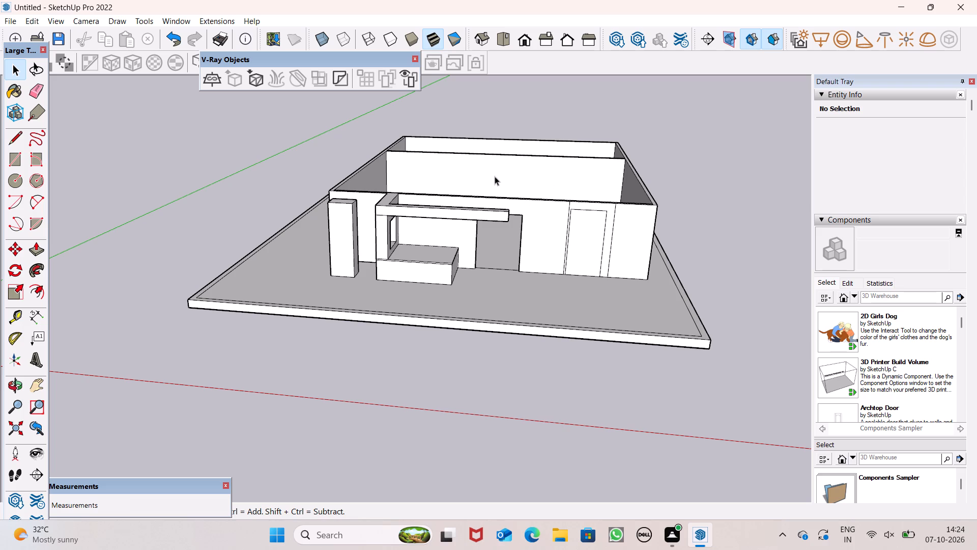
Pull the door-frame-shaped face at the front wall's far end outward about 8' 9", level with the beam's front end.
click(31, 252)
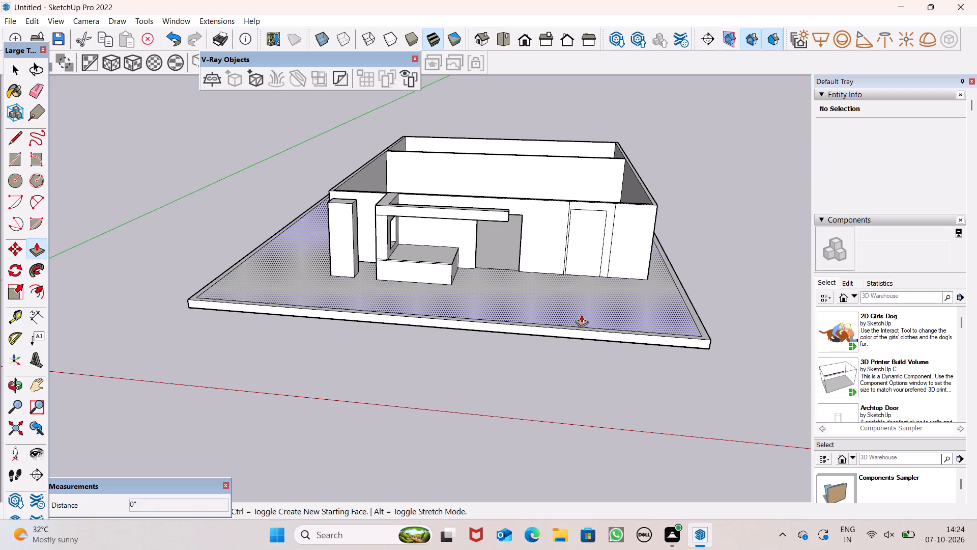
scroll(545, 218, up, 1)
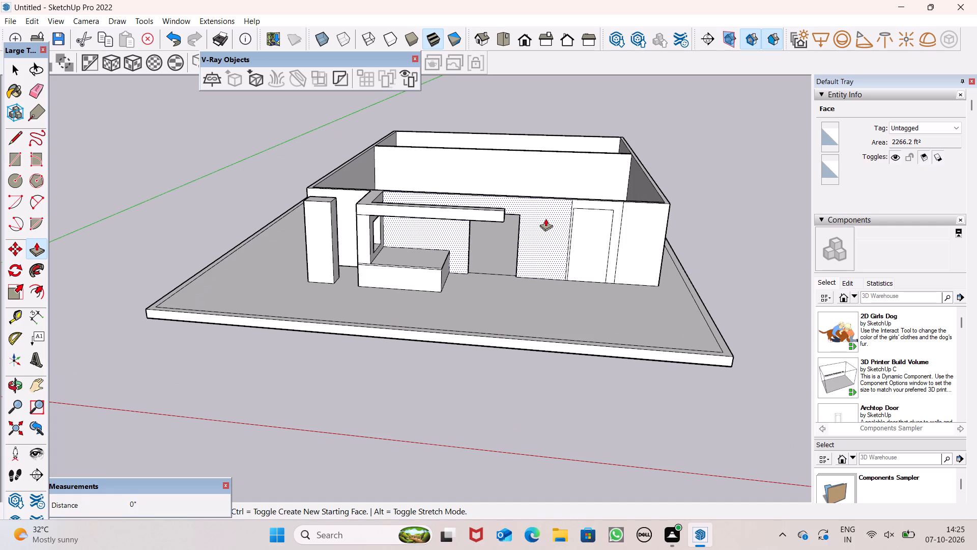
middle_drag(552, 254, 562, 329)
scroll(564, 329, up, 1)
scroll(567, 239, up, 5)
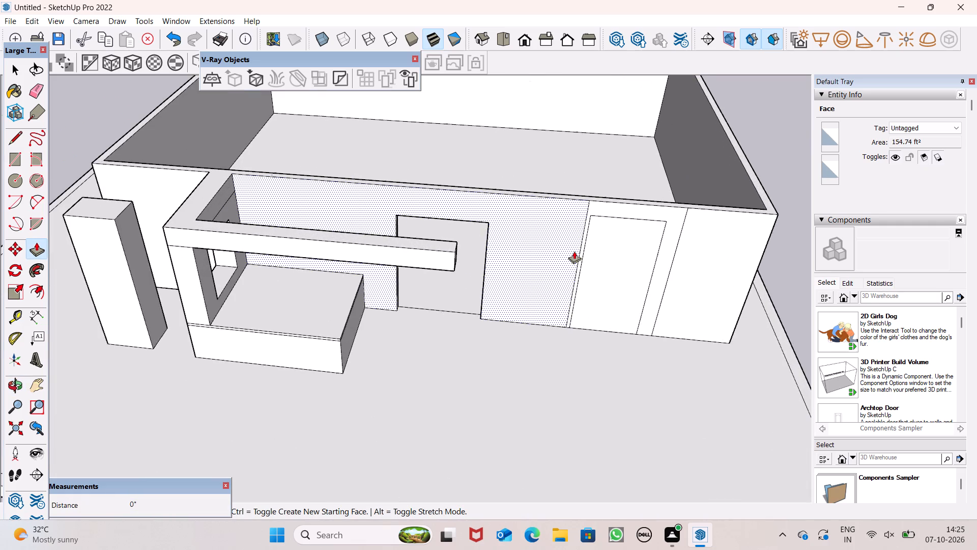
scroll(574, 251, up, 6)
drag(590, 261, 582, 270)
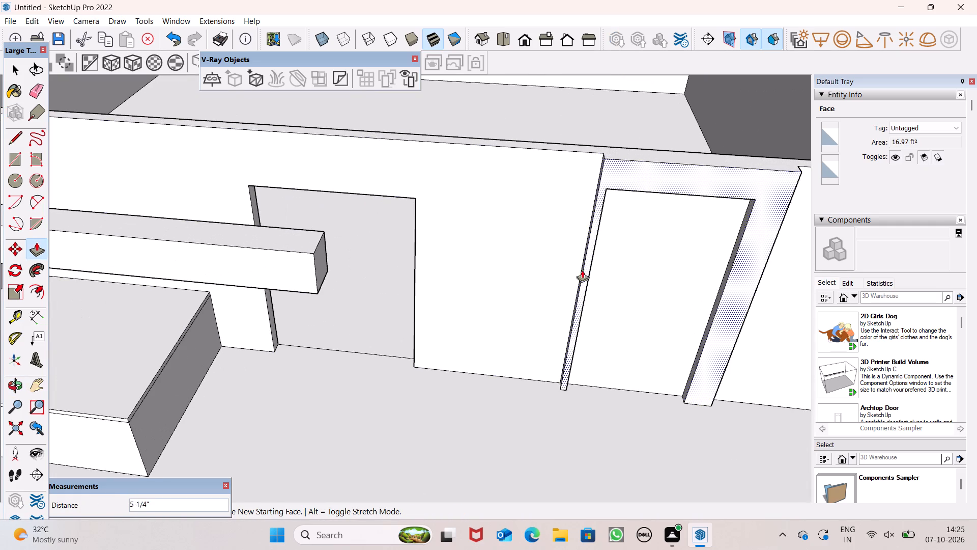
drag(582, 270, 381, 292)
click(375, 292)
drag(359, 292, 320, 287)
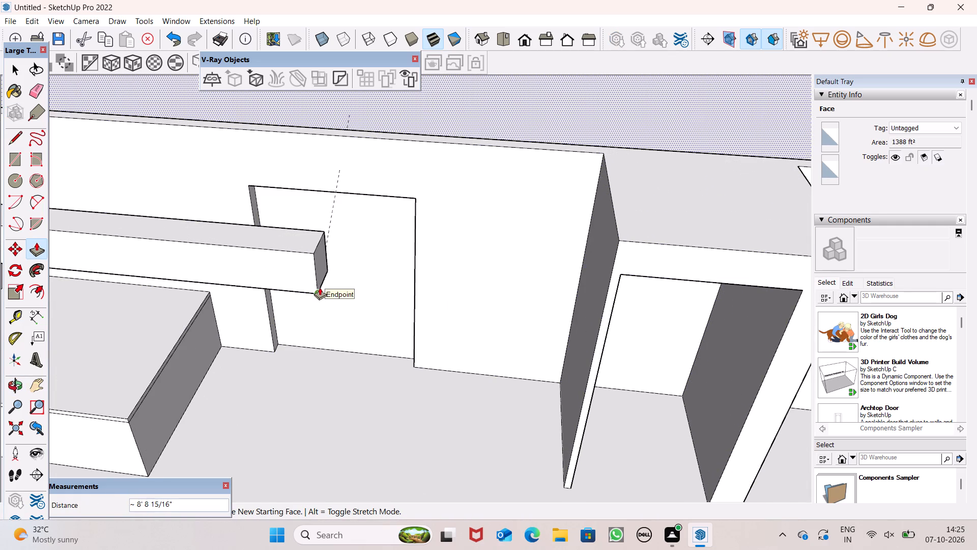
drag(320, 287, 309, 282)
key(space)
Examine the projecting door frame against the beam frame and main building from the front and above.
scroll(640, 313, down, 5)
middle_drag(657, 336, 785, 252)
scroll(596, 226, down, 7)
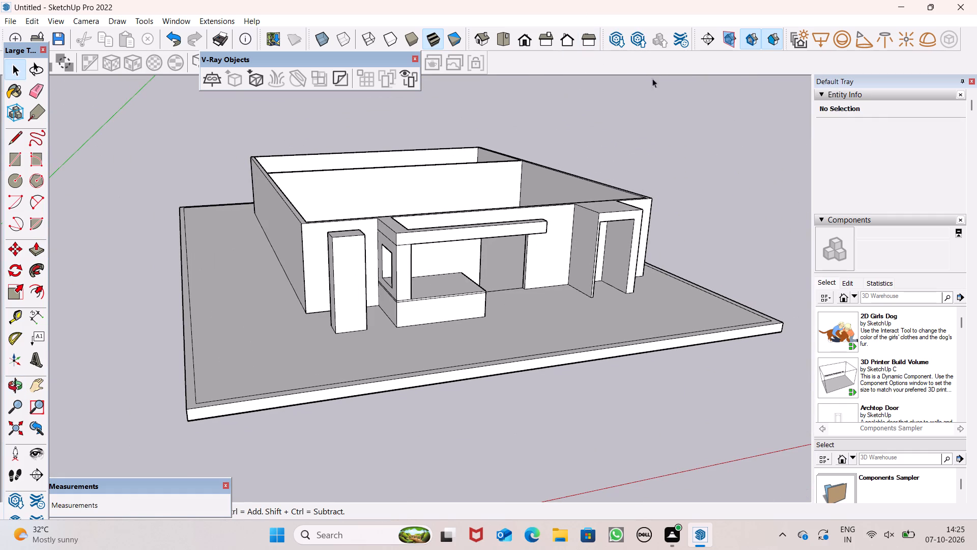
scroll(605, 128, down, 3)
middle_drag(599, 151, 555, 335)
scroll(553, 336, up, 1)
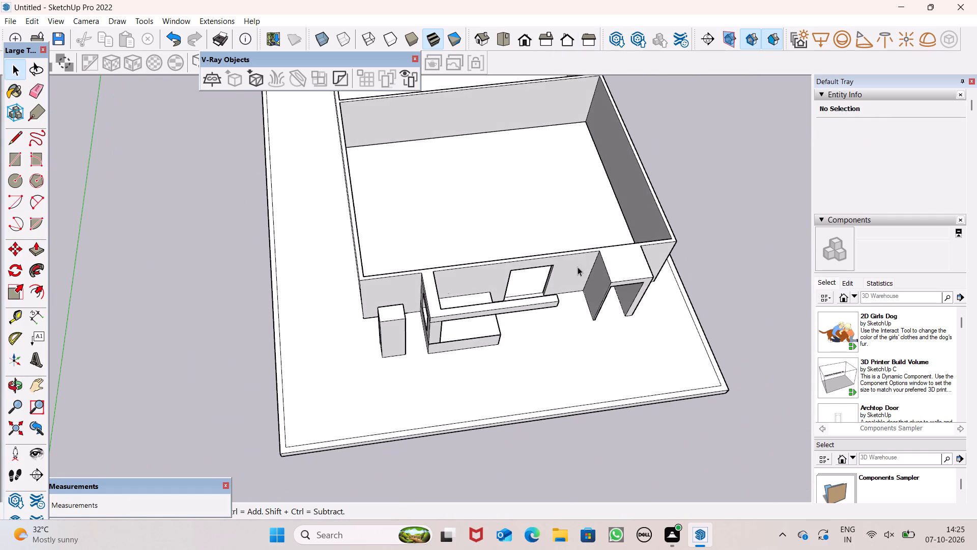
scroll(577, 257, up, 2)
scroll(454, 192, down, 6)
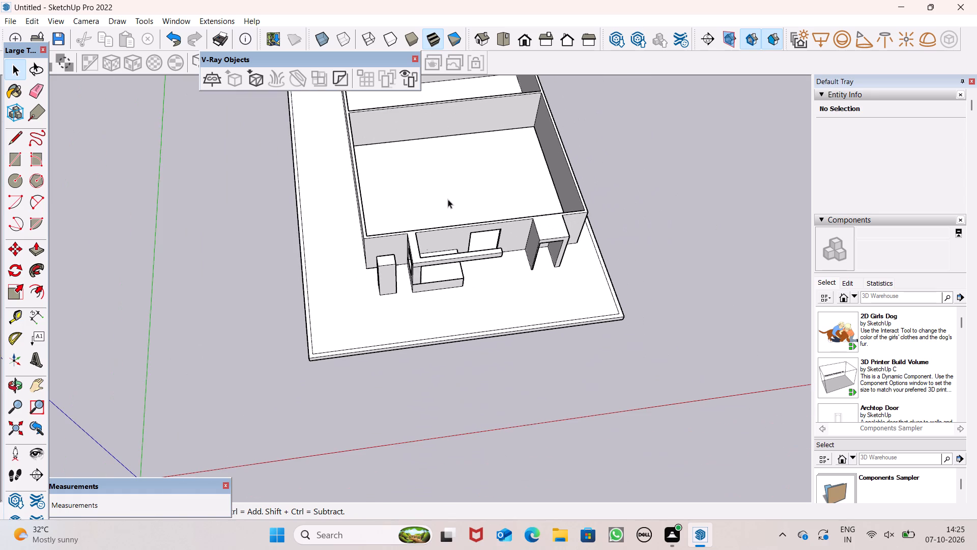
scroll(539, 193, up, 6)
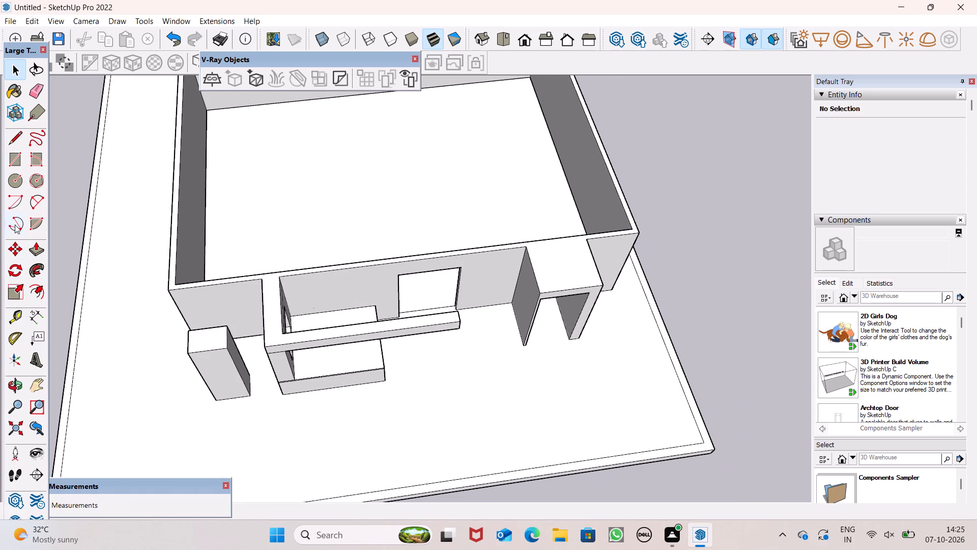
Draw lines along the front wall's top edge across the projecting door frame, about 5' 8 13/16", and the beam return, 1' 6 7/16".
click(21, 135)
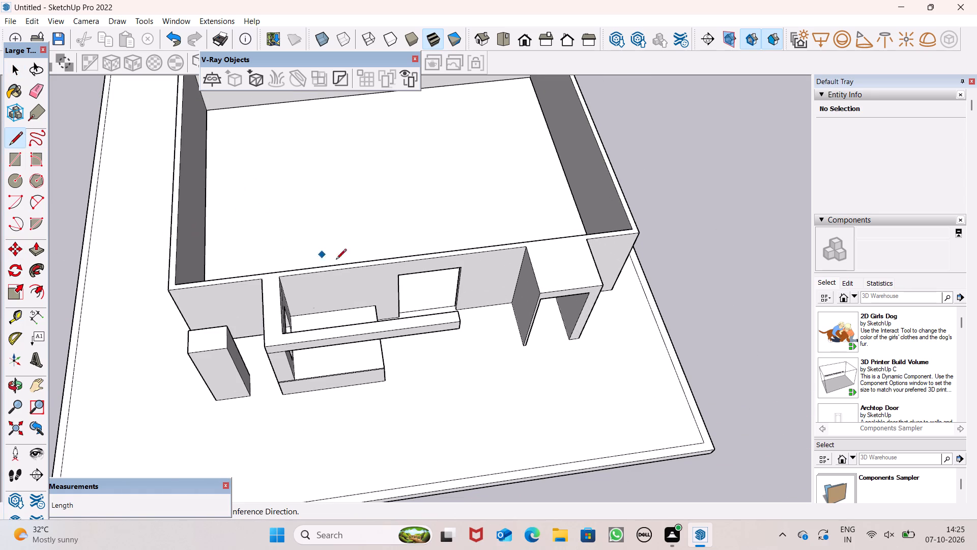
scroll(371, 266, up, 6)
click(604, 227)
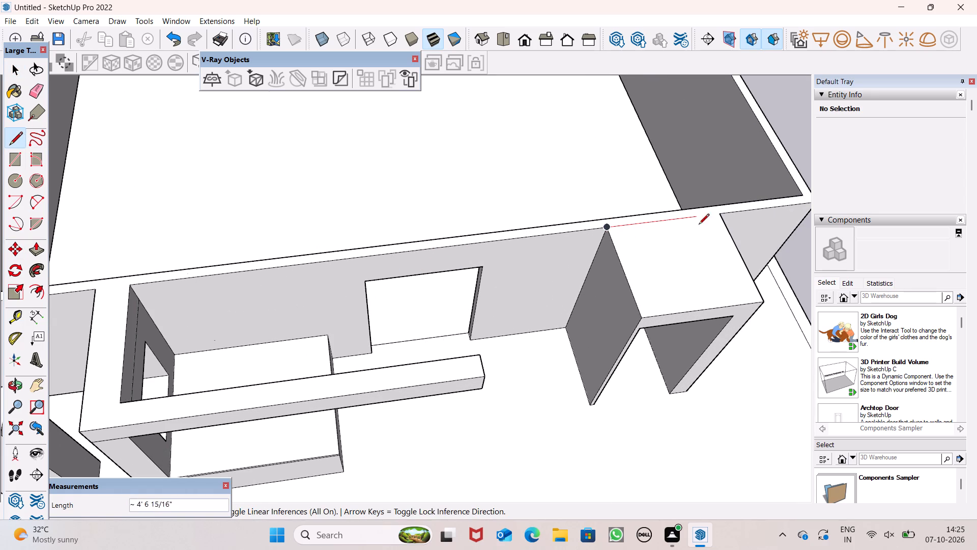
click(720, 215)
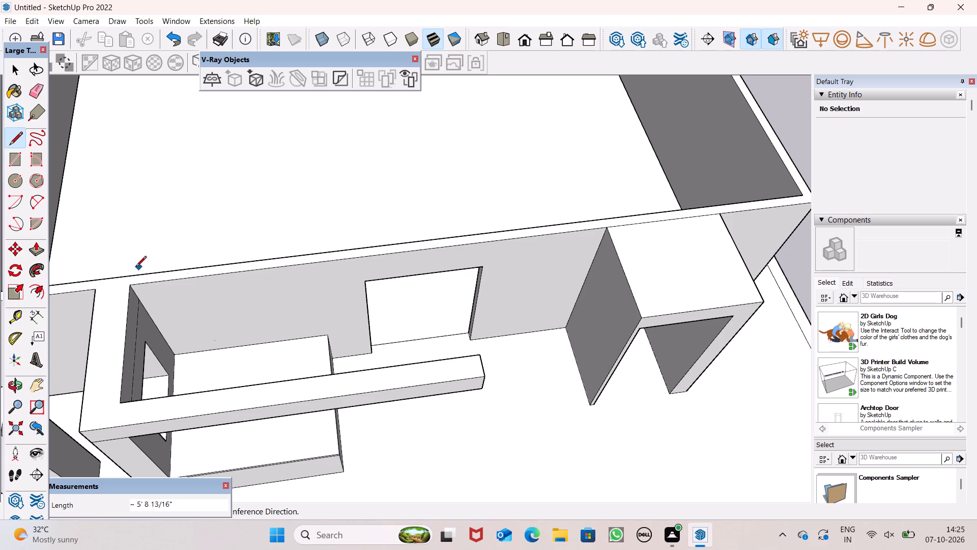
click(91, 291)
drag(93, 291, 102, 291)
click(129, 287)
key(space)
Examine the whole building and its front projections on the slab from above.
scroll(200, 239, down, 17)
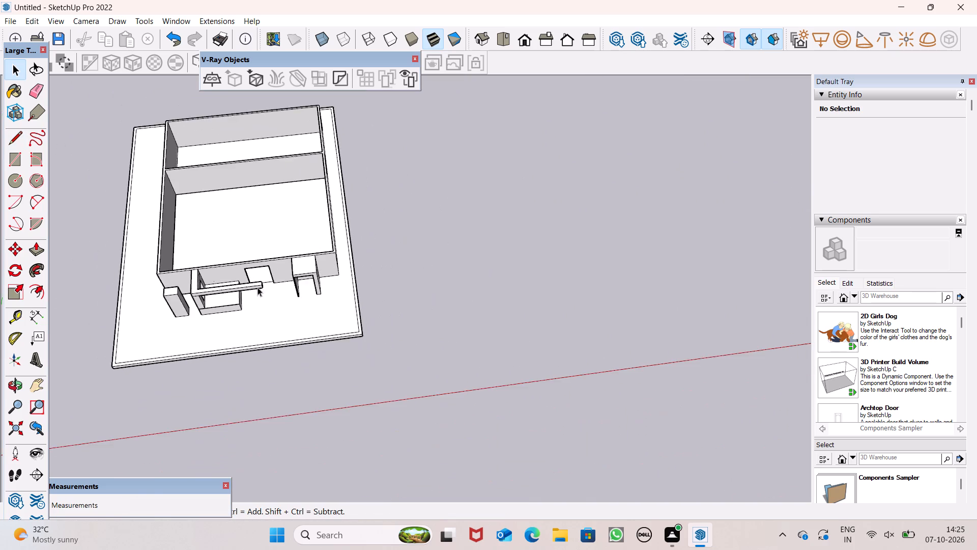
scroll(258, 285, down, 8)
scroll(188, 208, up, 5)
middle_drag(229, 330, 293, 344)
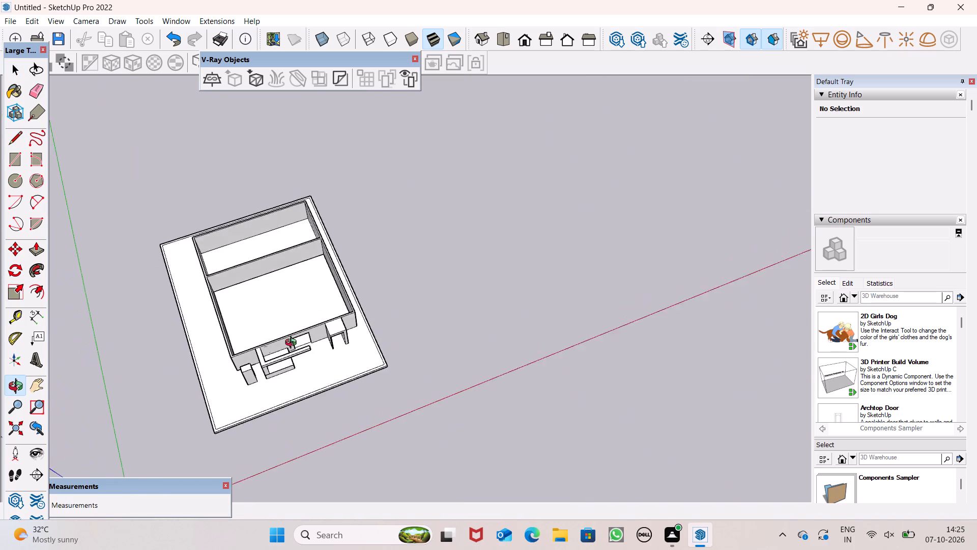
middle_drag(293, 344, 254, 349)
scroll(355, 234, up, 6)
scroll(354, 212, down, 5)
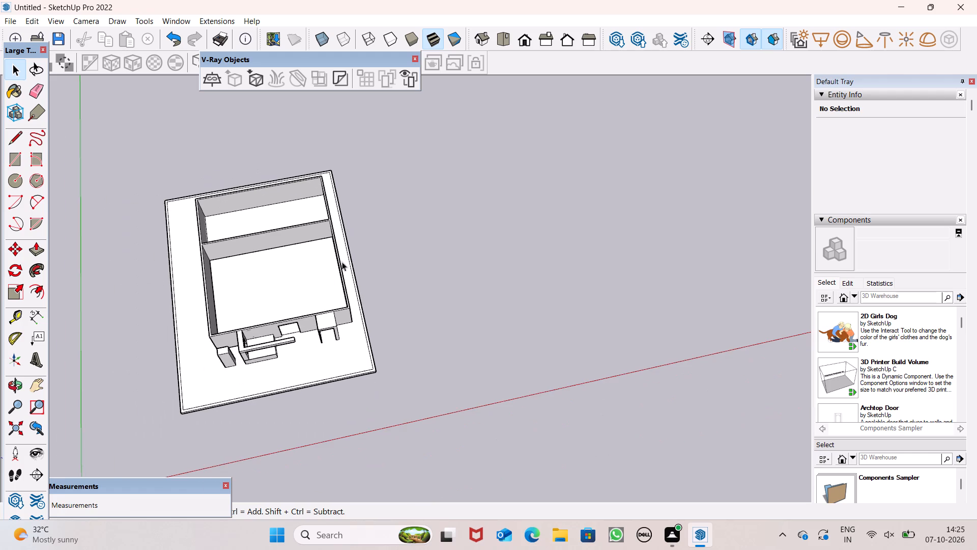
middle_drag(301, 293, 304, 225)
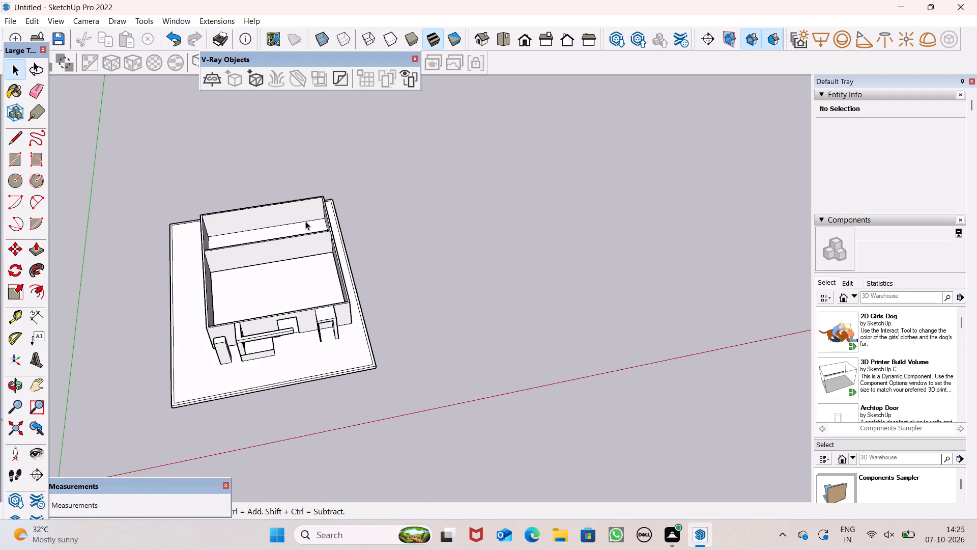
Draw lines across the top of the side wall on the wide slab margin, continuing both partition edges, the second about 7" long.
middle_drag(305, 221, 306, 221)
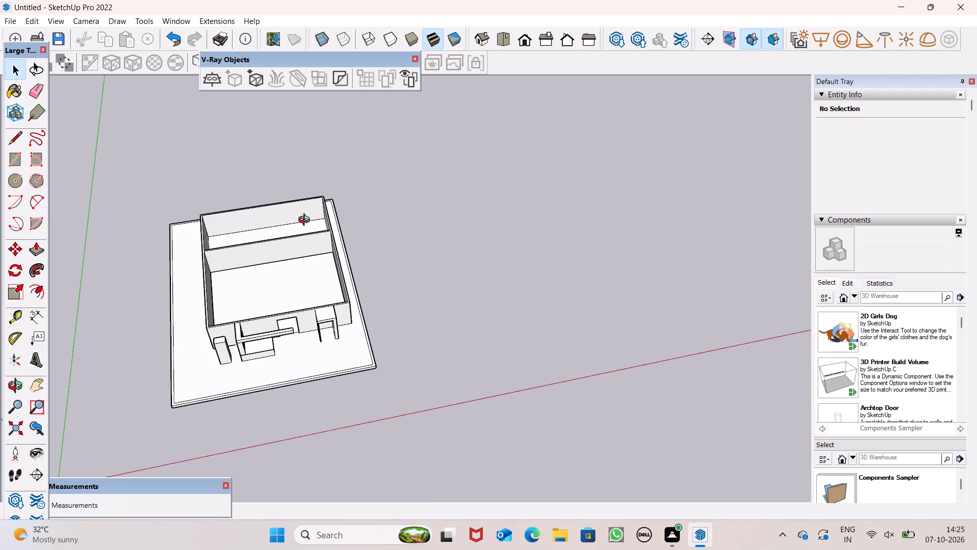
middle_drag(306, 221, 289, 280)
scroll(107, 189, up, 7)
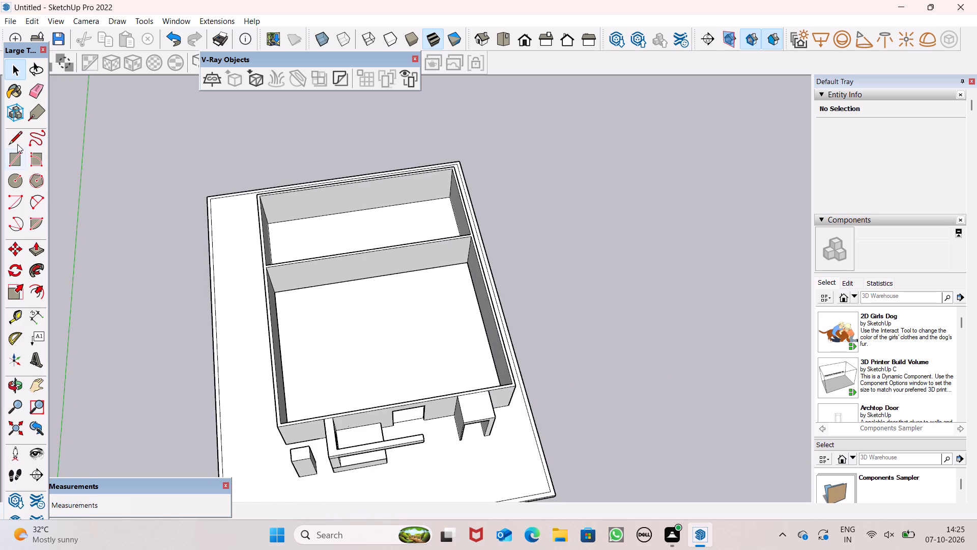
click(17, 144)
scroll(120, 171, up, 1)
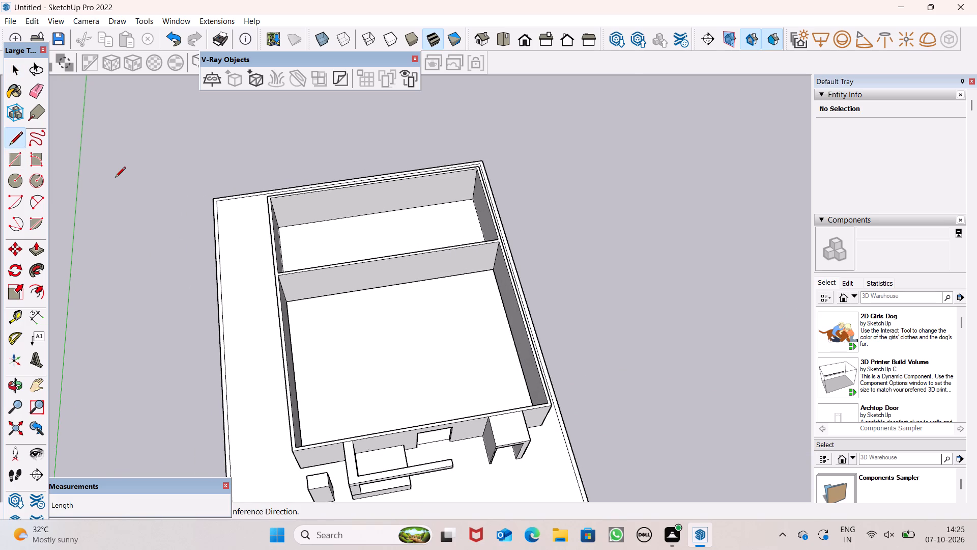
scroll(107, 190, up, 1)
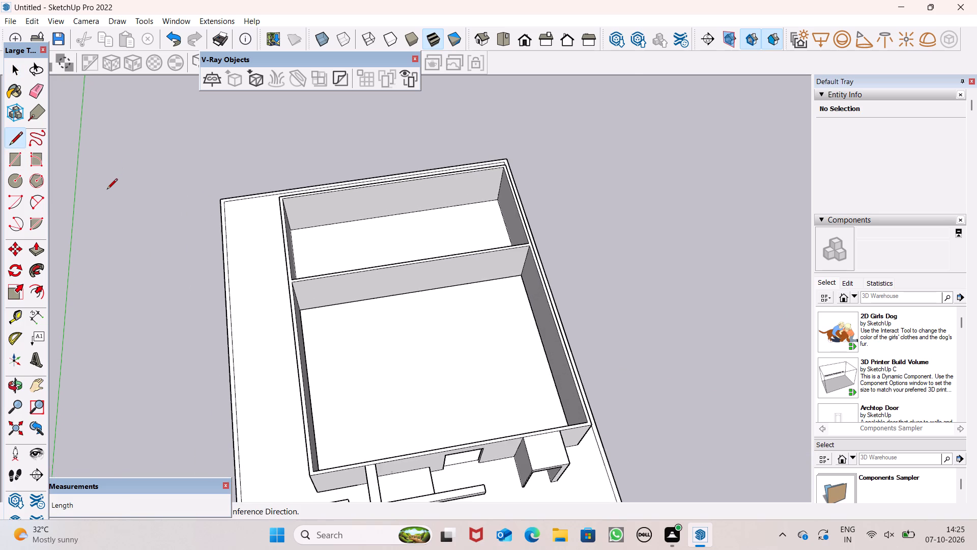
scroll(107, 190, up, 5)
scroll(387, 309, up, 8)
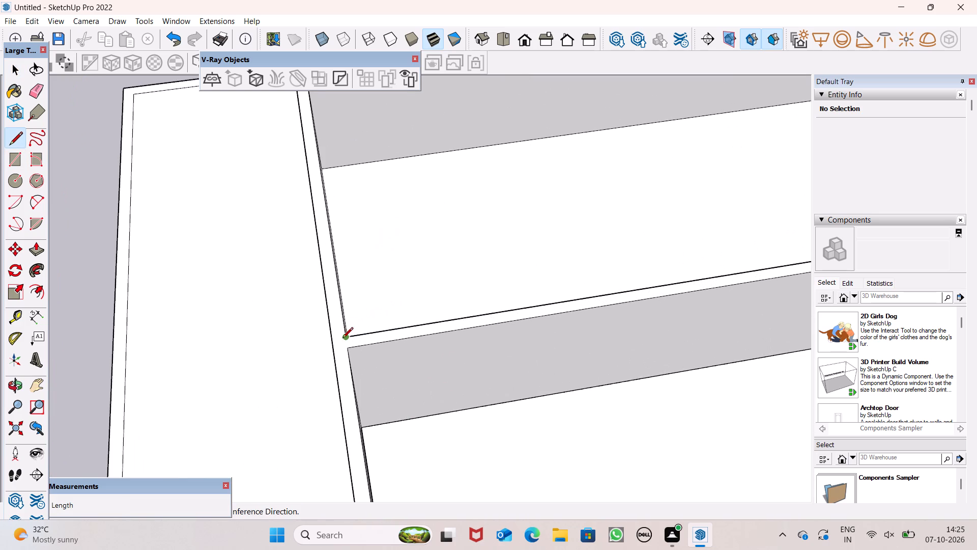
click(342, 339)
click(327, 346)
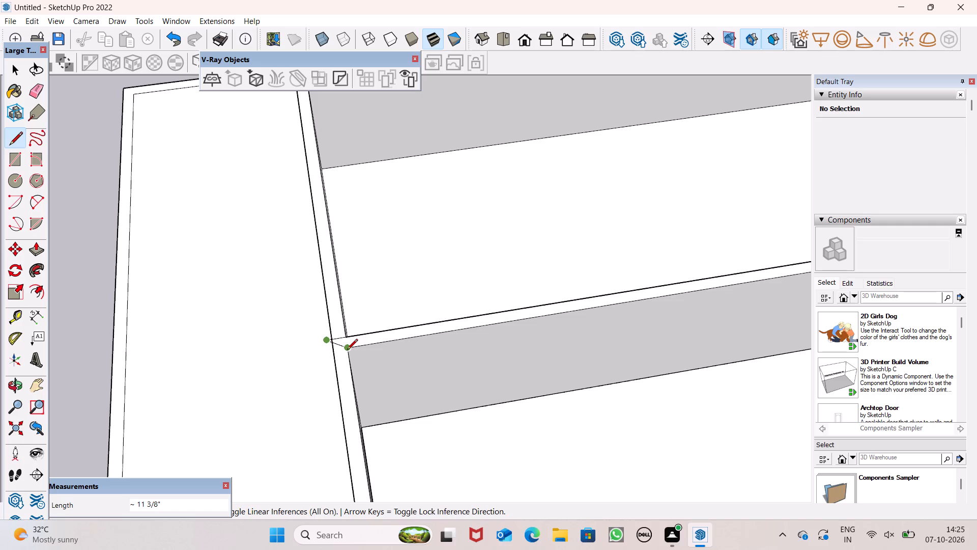
key(space)
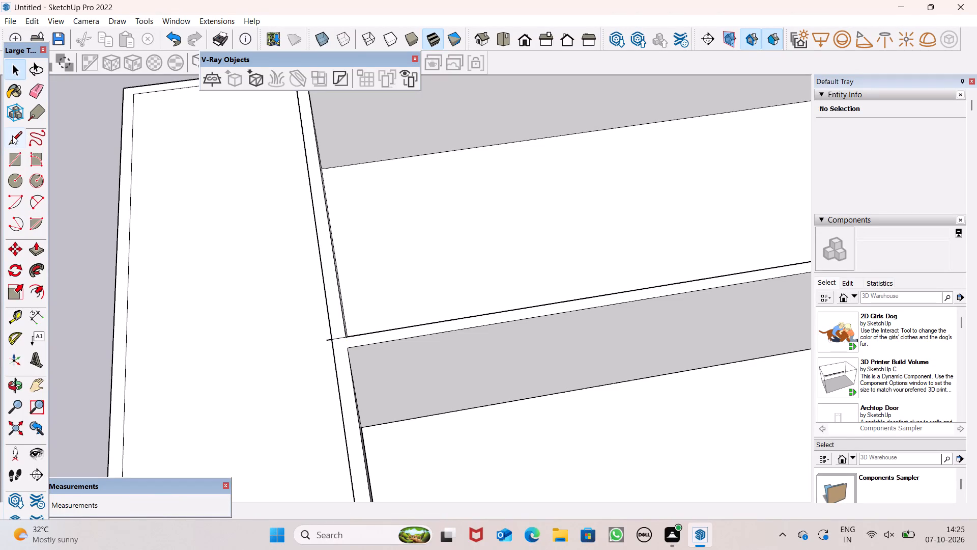
click(13, 135)
scroll(277, 242, up, 2)
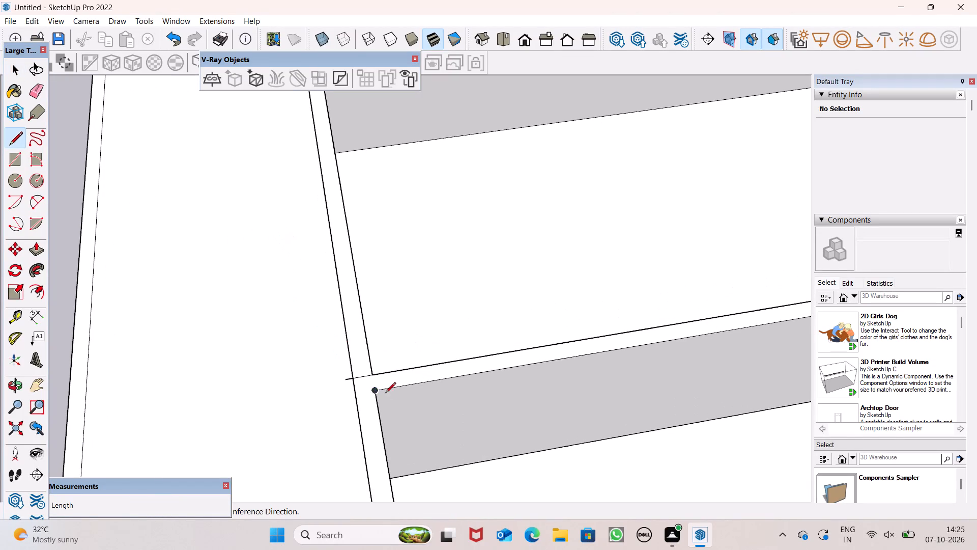
click(371, 392)
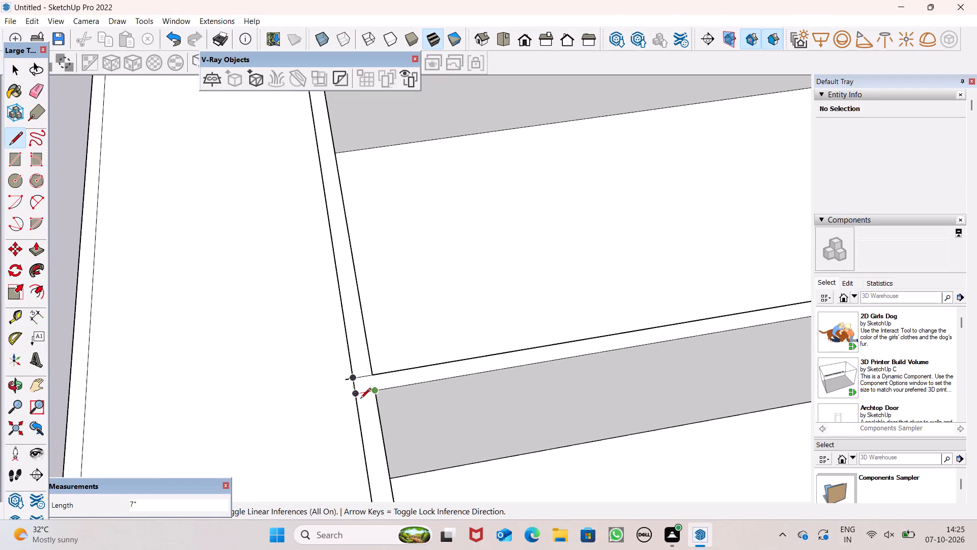
click(360, 399)
Draw lines, the first 6" long, across the opposite side wall's top, continuing both edges of the partition to the outer edge.
scroll(301, 337, down, 13)
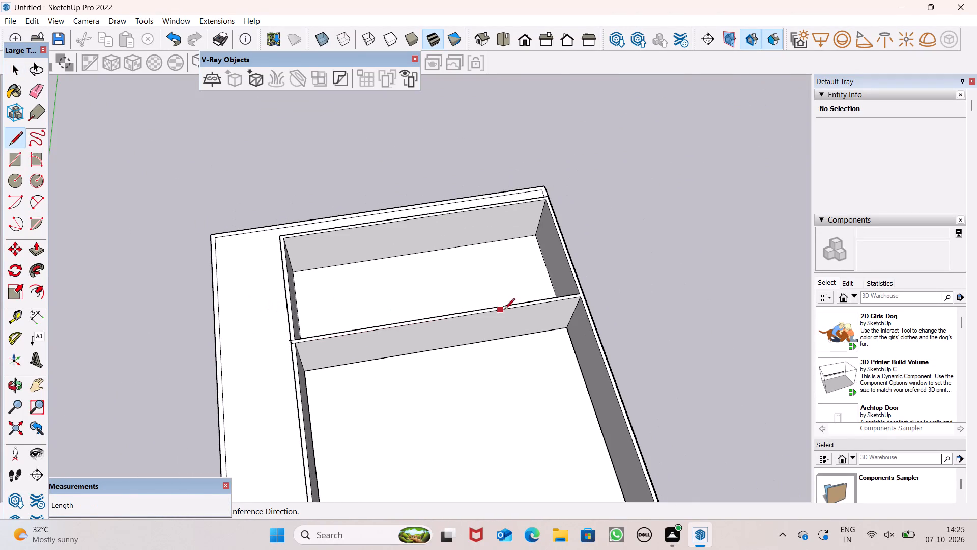
scroll(572, 291, up, 8)
scroll(650, 295, up, 3)
scroll(570, 278, up, 6)
scroll(570, 278, down, 1)
scroll(570, 278, up, 1)
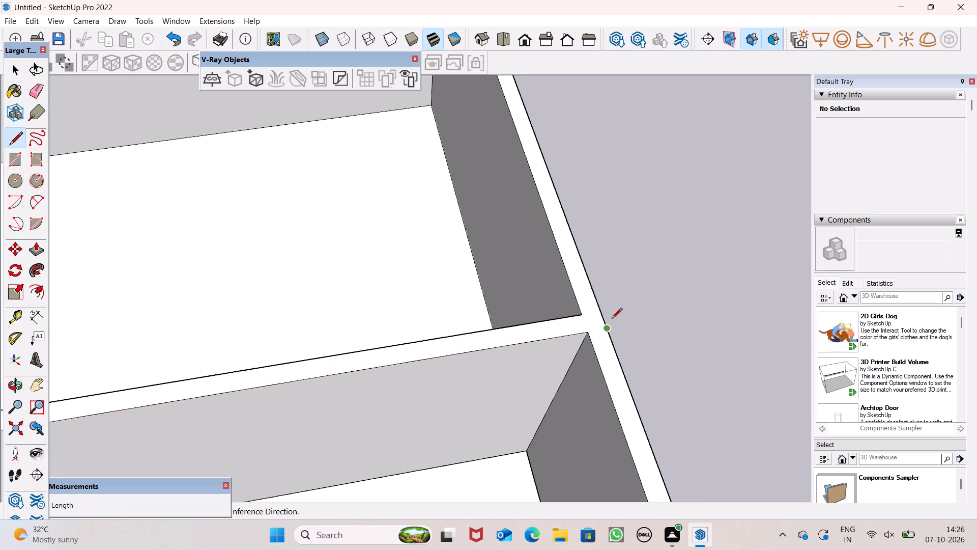
scroll(612, 318, up, 7)
click(492, 300)
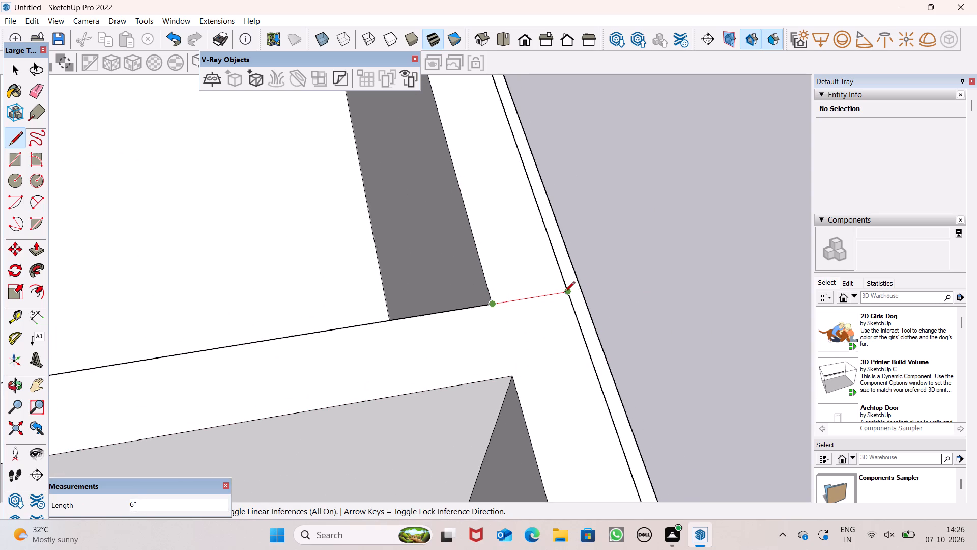
click(567, 292)
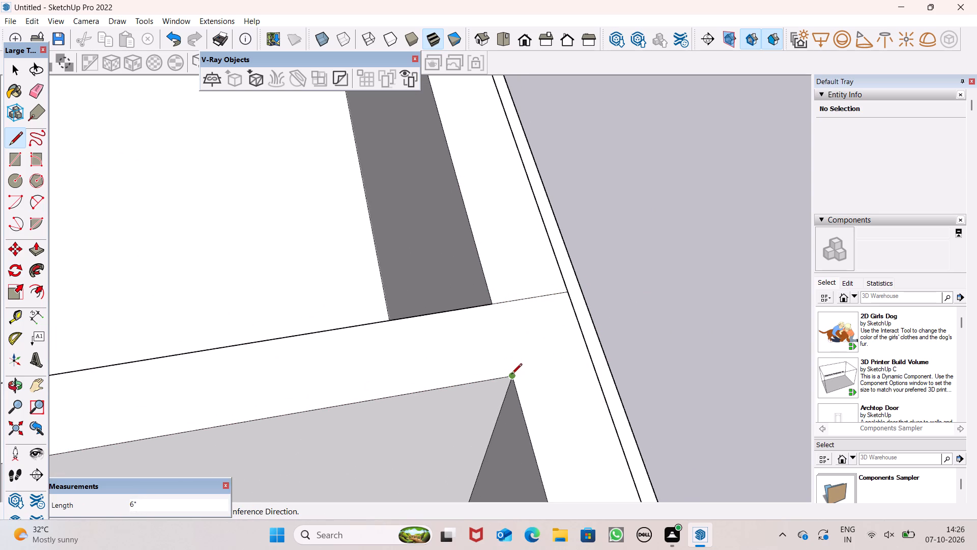
click(512, 375)
drag(594, 368, 592, 363)
scroll(456, 279, down, 8)
scroll(485, 297, up, 1)
scroll(485, 297, down, 1)
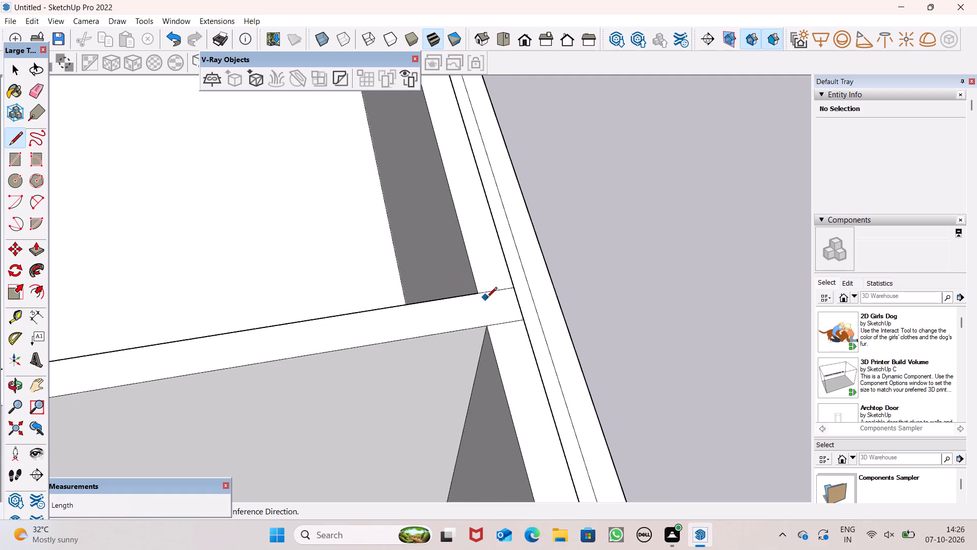
Erase the two vertical seam lines at the partition on the outer face of the side wall next to the projecting door frame.
key(space)
scroll(490, 289, down, 2)
scroll(490, 289, down, 19)
scroll(476, 255, down, 5)
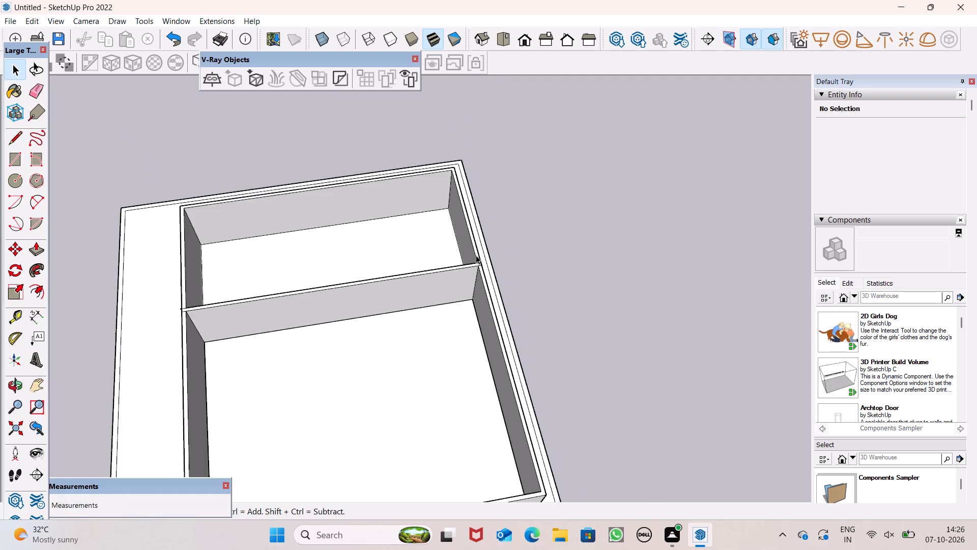
scroll(488, 215, down, 7)
middle_drag(528, 378, 279, 233)
scroll(279, 233, up, 1)
scroll(581, 345, up, 1)
scroll(581, 345, down, 1)
scroll(581, 345, up, 5)
middle_drag(461, 331, 249, 333)
scroll(262, 359, up, 2)
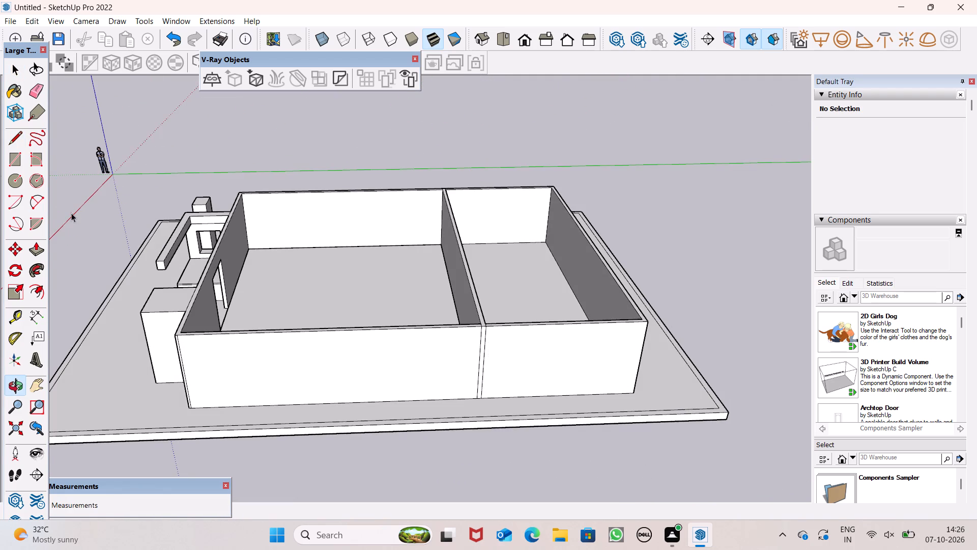
click(32, 94)
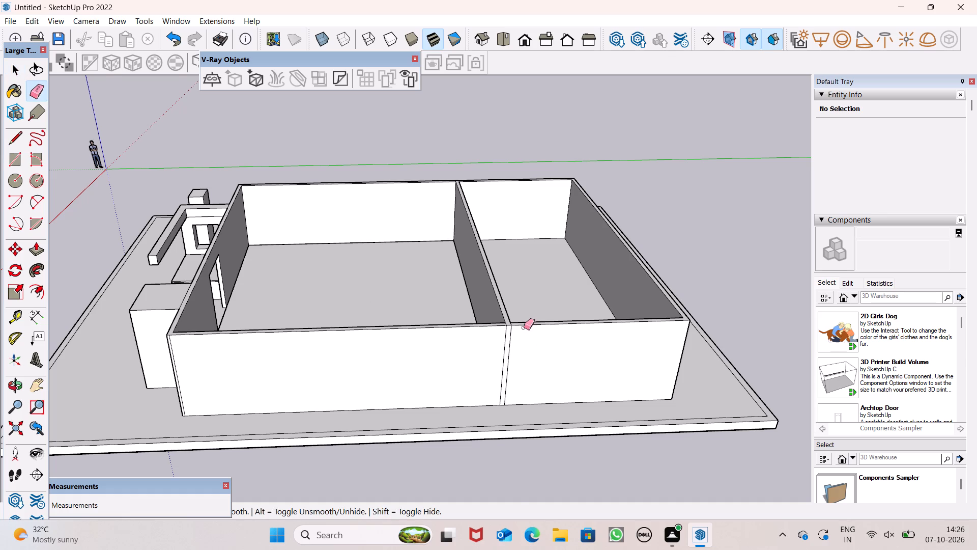
scroll(530, 348, up, 6)
drag(475, 346, 501, 341)
click(502, 340)
Examine the building from the front and the outer face of the side wall on the pillar side.
scroll(497, 345, down, 6)
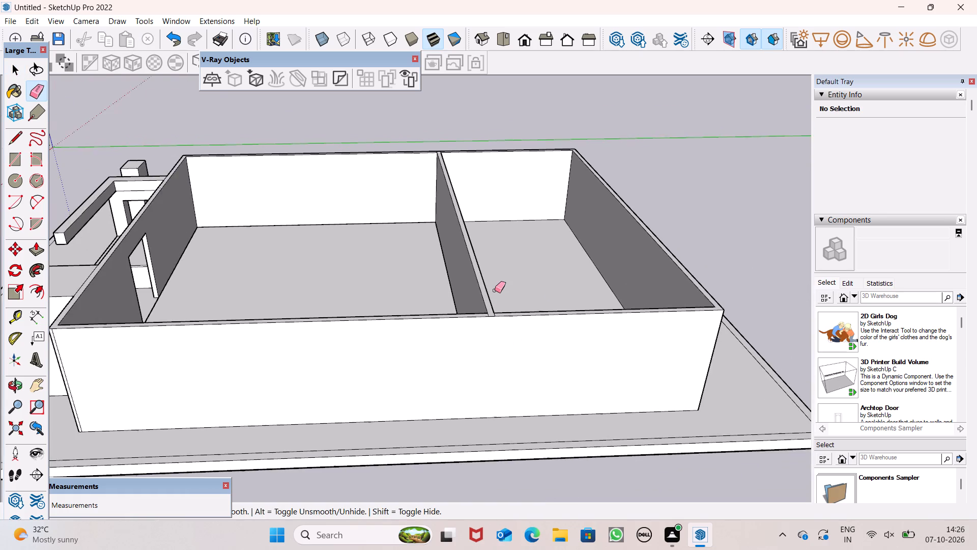
scroll(495, 290, down, 3)
scroll(516, 252, down, 3)
middle_drag(423, 319, 899, 349)
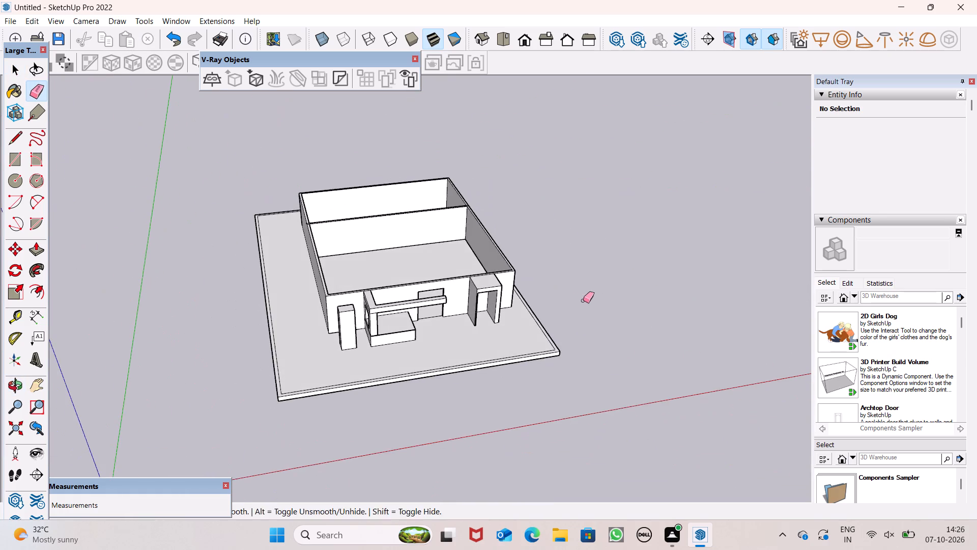
middle_drag(583, 300, 922, 282)
scroll(516, 304, up, 2)
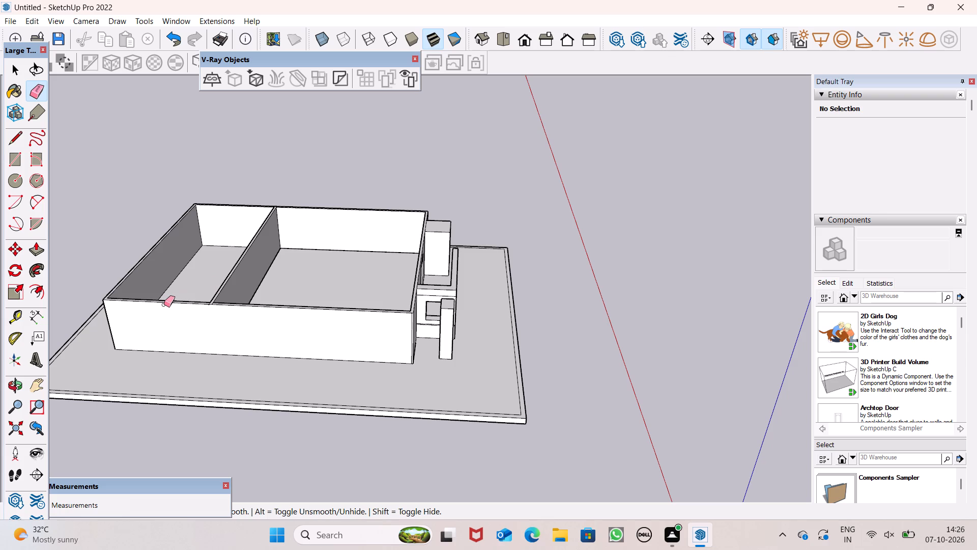
scroll(205, 322, up, 1)
middle_drag(204, 322, 213, 268)
scroll(275, 344, up, 1)
middle_drag(273, 344, 268, 297)
scroll(268, 273, up, 1)
scroll(268, 273, down, 1)
scroll(268, 273, up, 3)
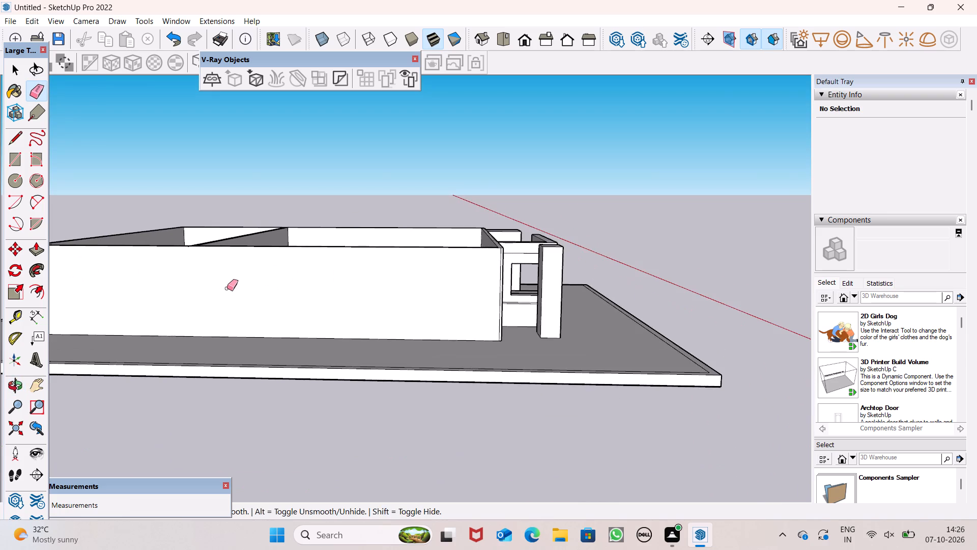
scroll(228, 288, up, 1)
middle_drag(229, 290, 237, 351)
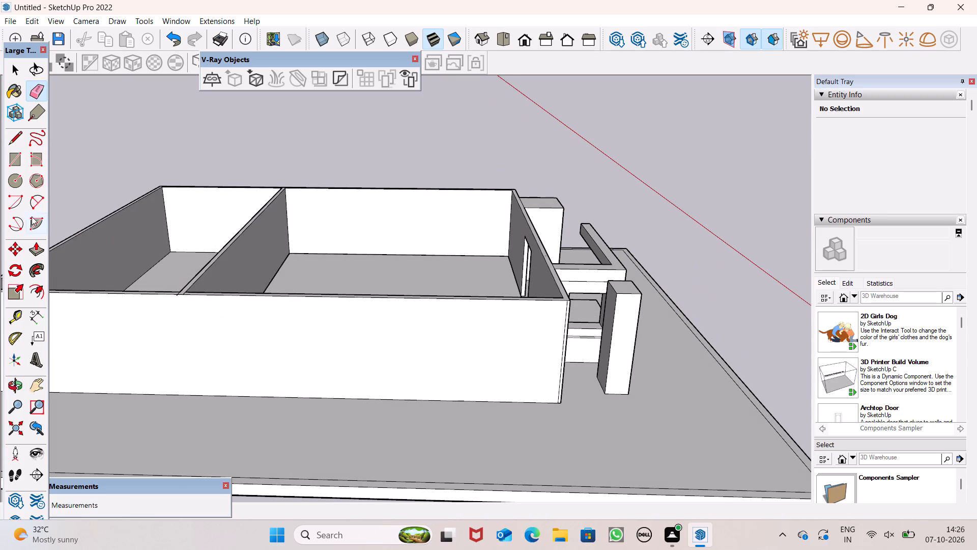
Draw an upright window rectangle about 2' wide on the pillar-side wall's outer face, in its upper part toward the front.
click(19, 160)
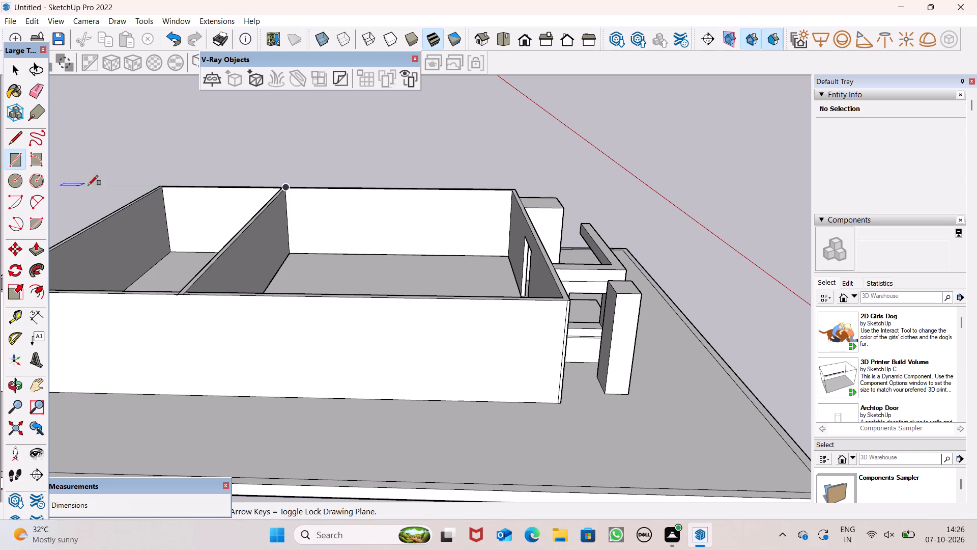
middle_drag(403, 353, 403, 293)
scroll(403, 293, up, 6)
drag(419, 252, 438, 266)
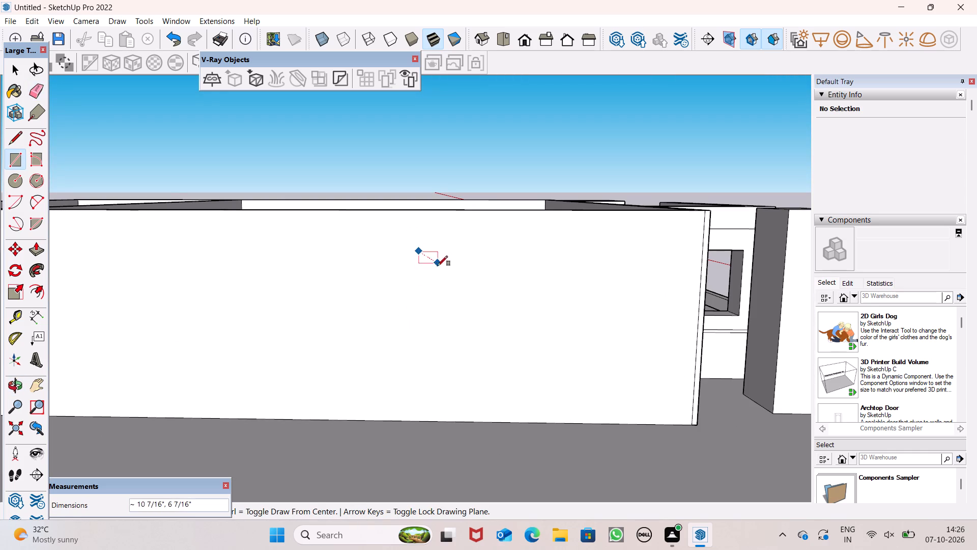
drag(438, 266, 457, 299)
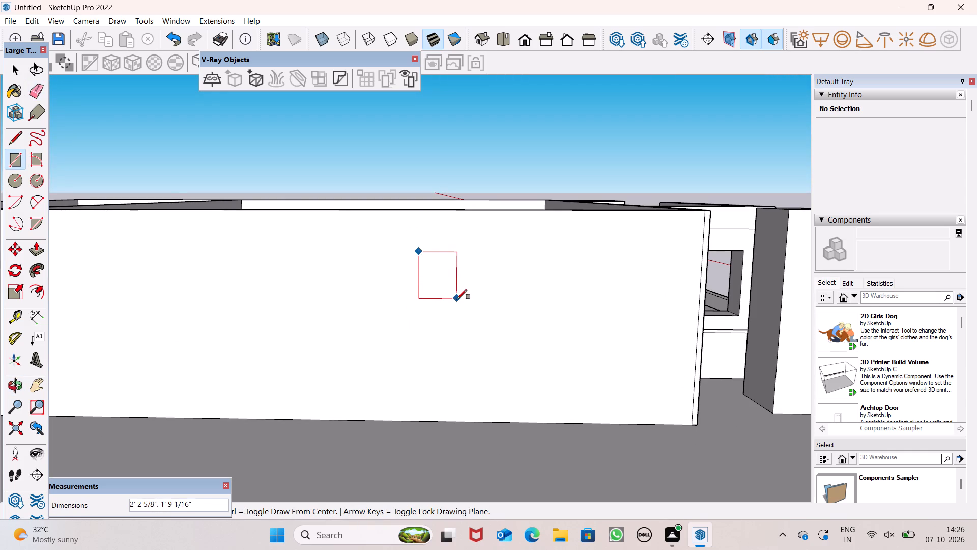
drag(457, 299, 463, 303)
click(463, 303)
key(space)
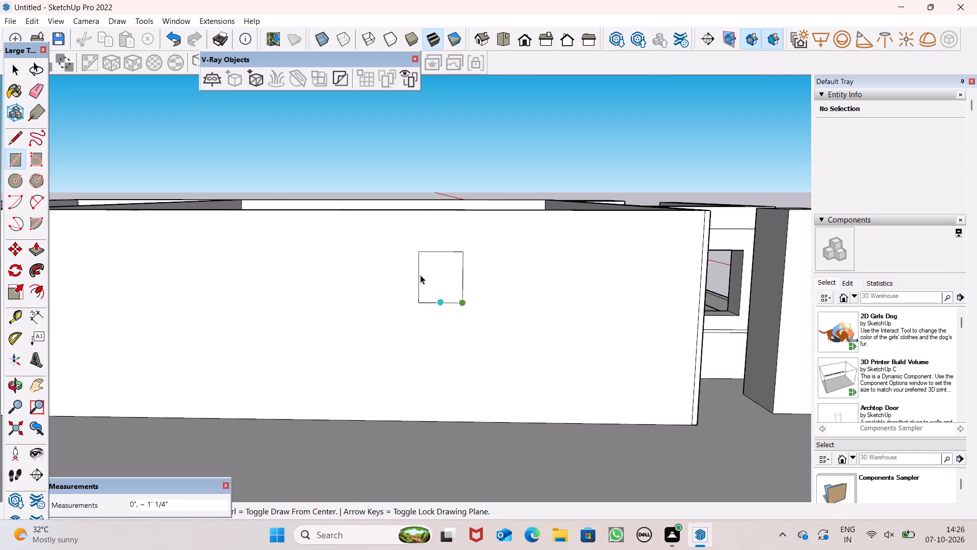
Select the window rectangle with its edges and move it a few inches up the side wall.
double_click(435, 277)
double_click(441, 278)
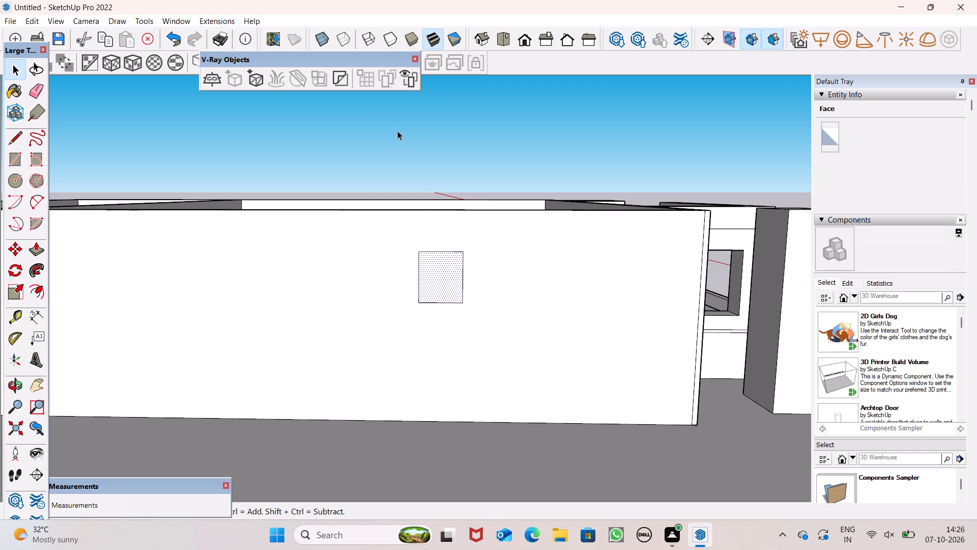
click(397, 130)
double_click(446, 290)
key(m)
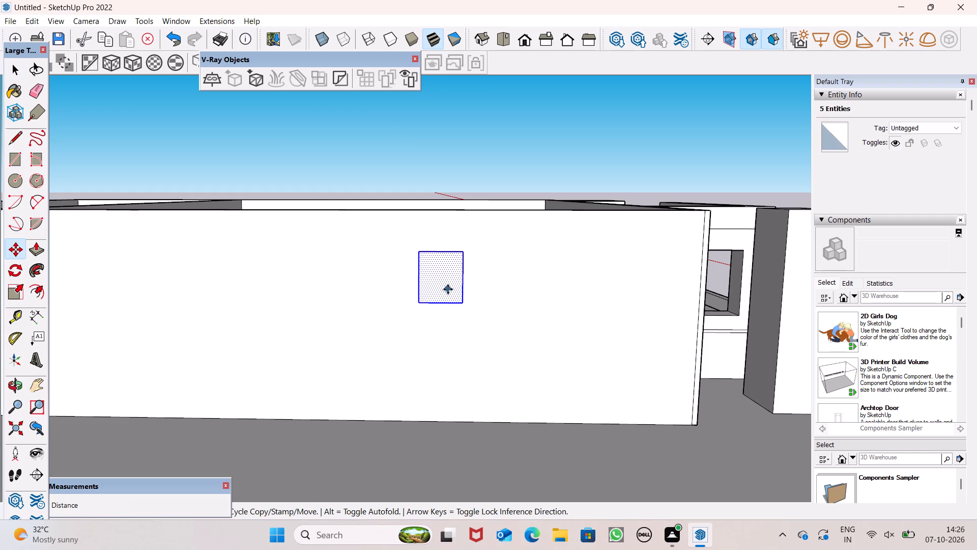
key(Return)
drag(437, 288, 442, 281)
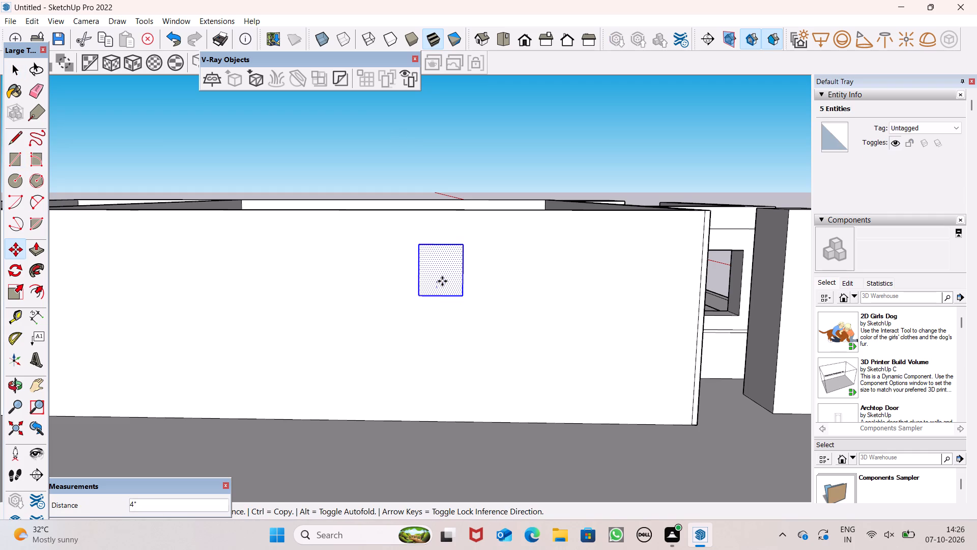
drag(442, 281, 442, 272)
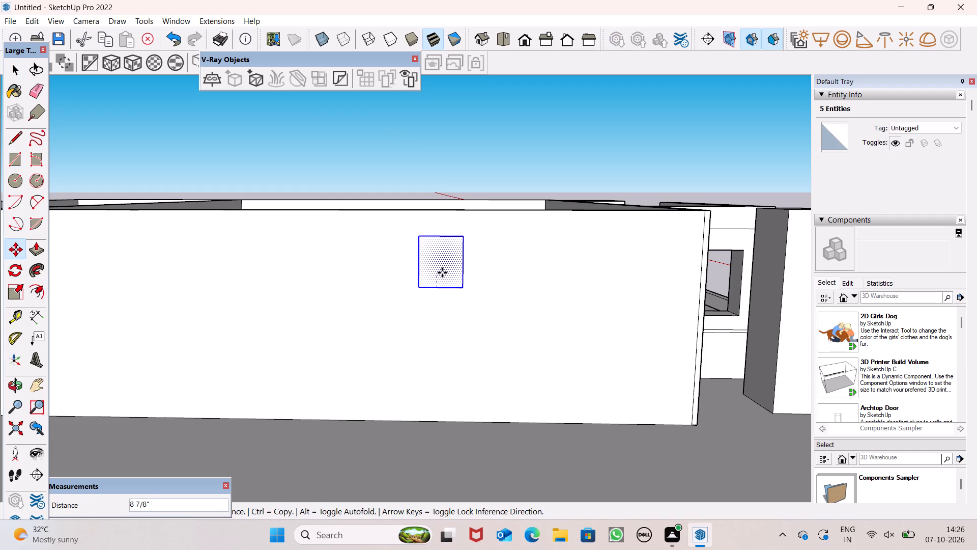
drag(442, 272, 442, 276)
Copy the window rectangle horizontally along the side wall, about 4' 3" toward the front.
ctrl+drag(442, 277, 463, 278)
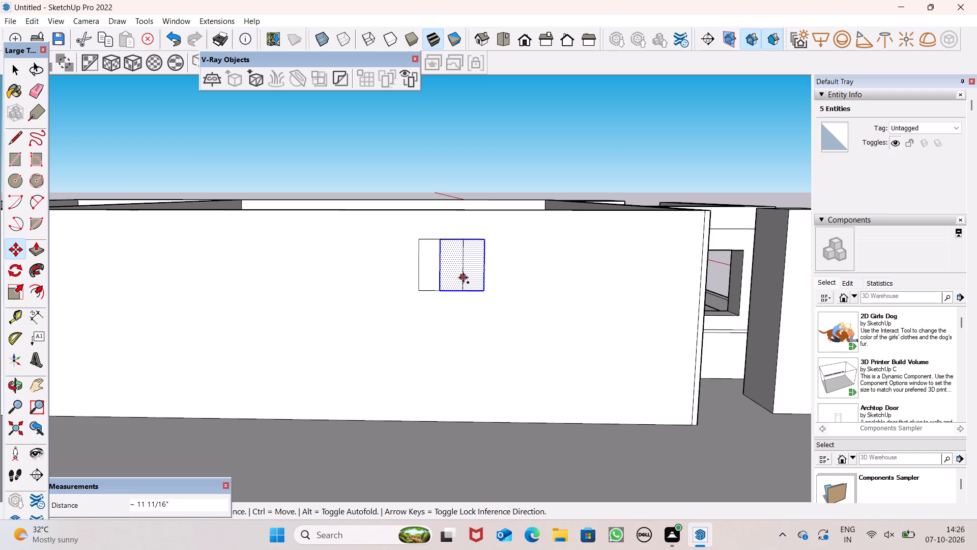
ctrl+drag(463, 278, 533, 282)
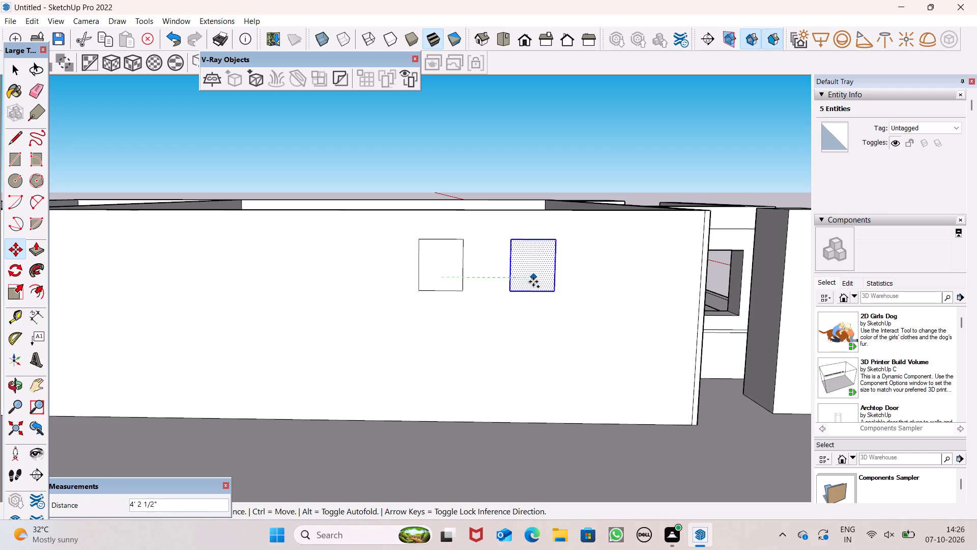
ctrl+drag(533, 282, 535, 283)
scroll(544, 283, down, 2)
click(449, 157)
scroll(449, 167, down, 1)
key(space)
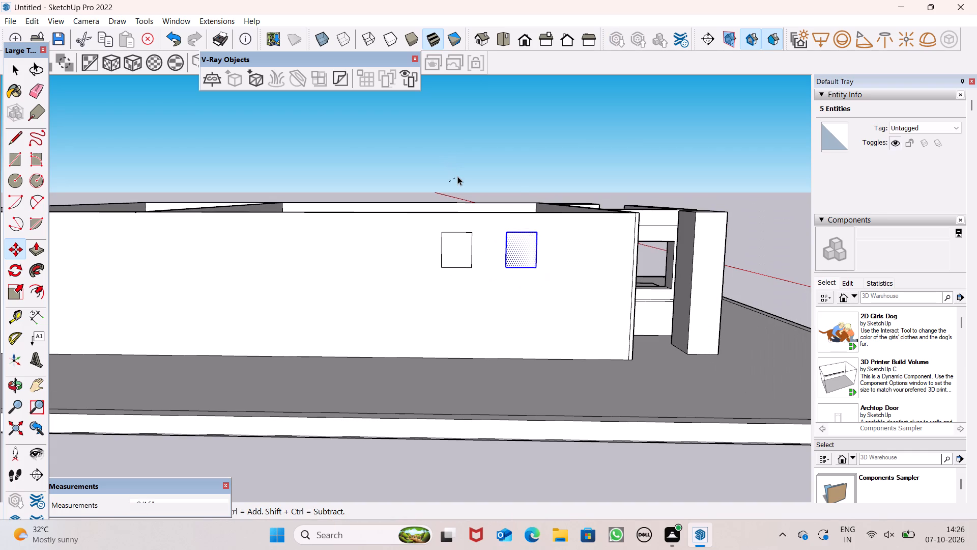
click(457, 176)
Draw a large window rectangle about 5' 11" by 5' 6" on the side wall, rearward of the two small window rectangles.
scroll(475, 194, down, 1)
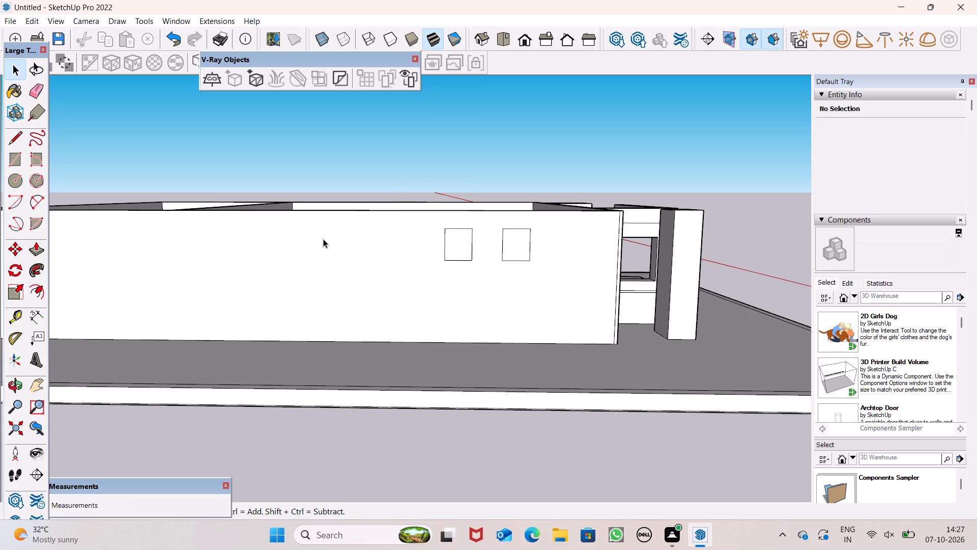
click(21, 167)
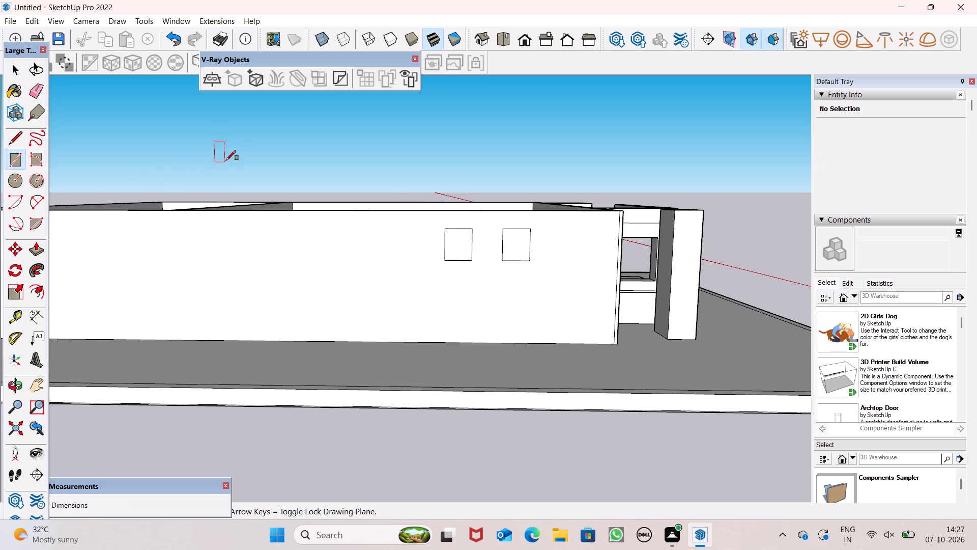
scroll(248, 149, down, 6)
middle_drag(308, 218, 304, 336)
scroll(265, 304, up, 7)
middle_drag(284, 264, 283, 200)
scroll(283, 200, up, 3)
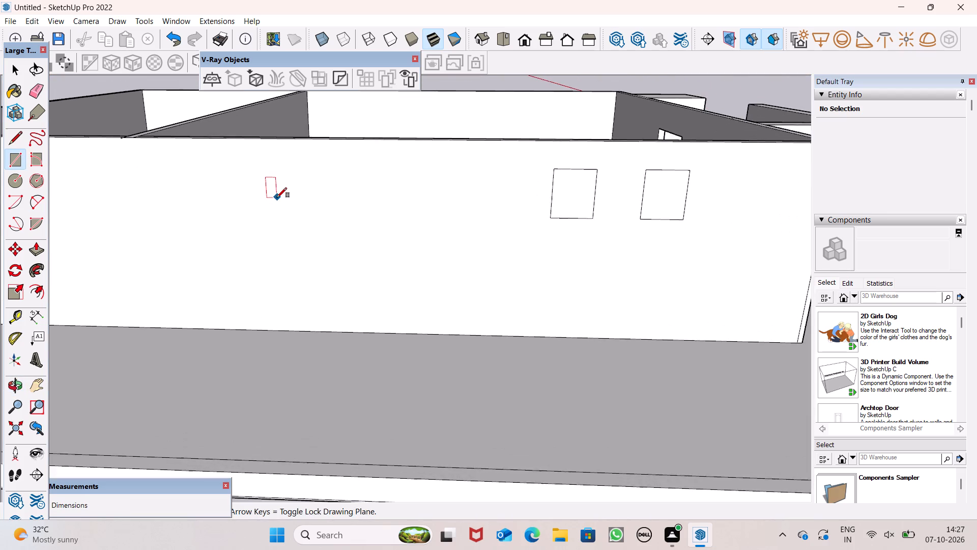
scroll(277, 198, up, 1)
click(254, 168)
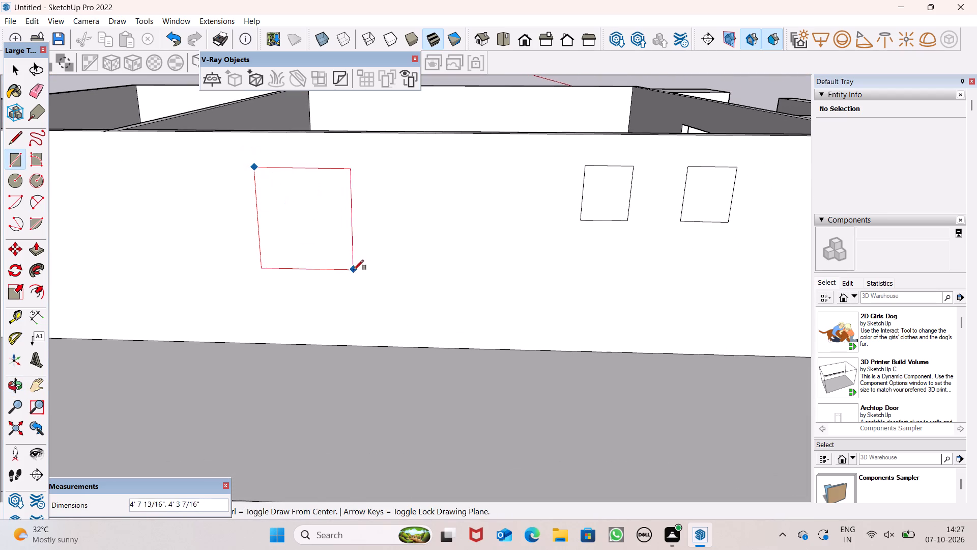
click(389, 289)
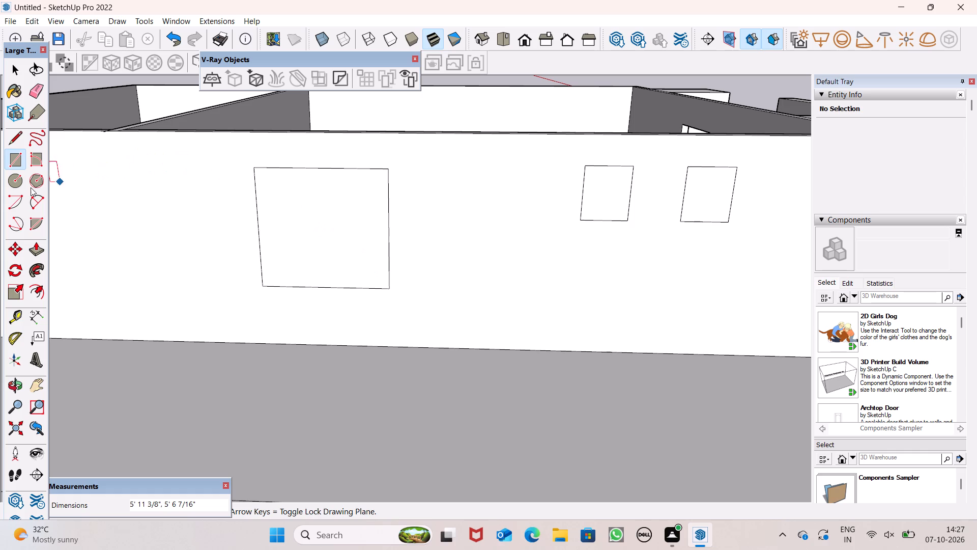
Push the large window rectangle 7" through the side wall to cut its opening.
click(42, 249)
drag(309, 266, 319, 257)
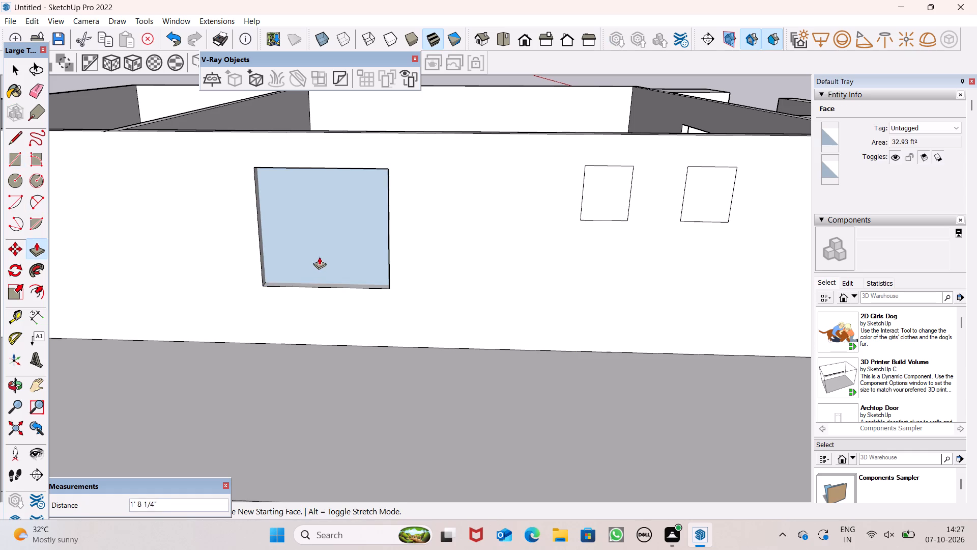
drag(319, 257, 326, 258)
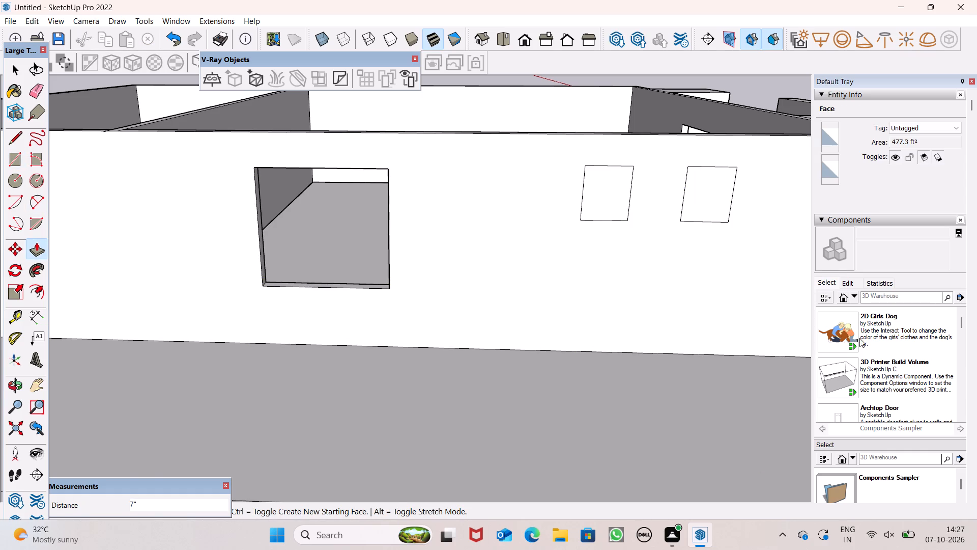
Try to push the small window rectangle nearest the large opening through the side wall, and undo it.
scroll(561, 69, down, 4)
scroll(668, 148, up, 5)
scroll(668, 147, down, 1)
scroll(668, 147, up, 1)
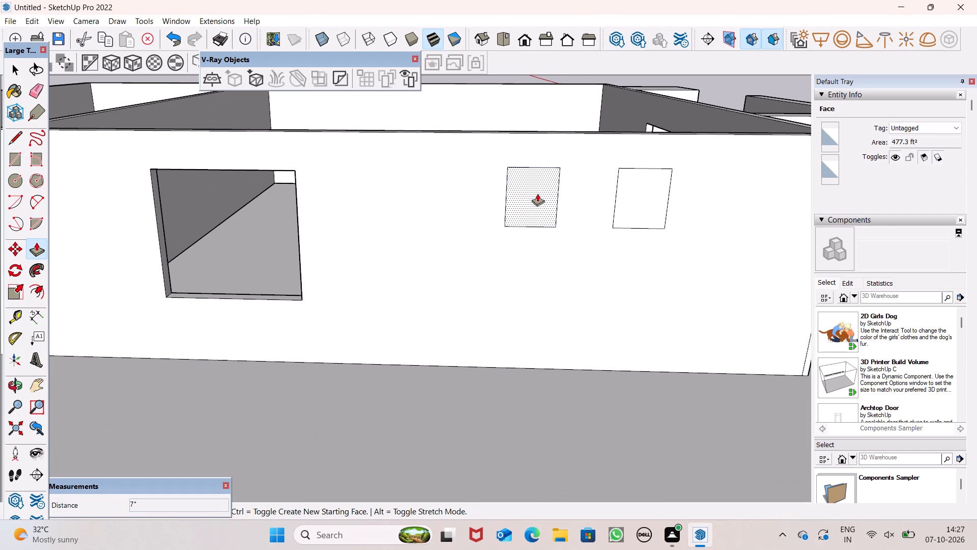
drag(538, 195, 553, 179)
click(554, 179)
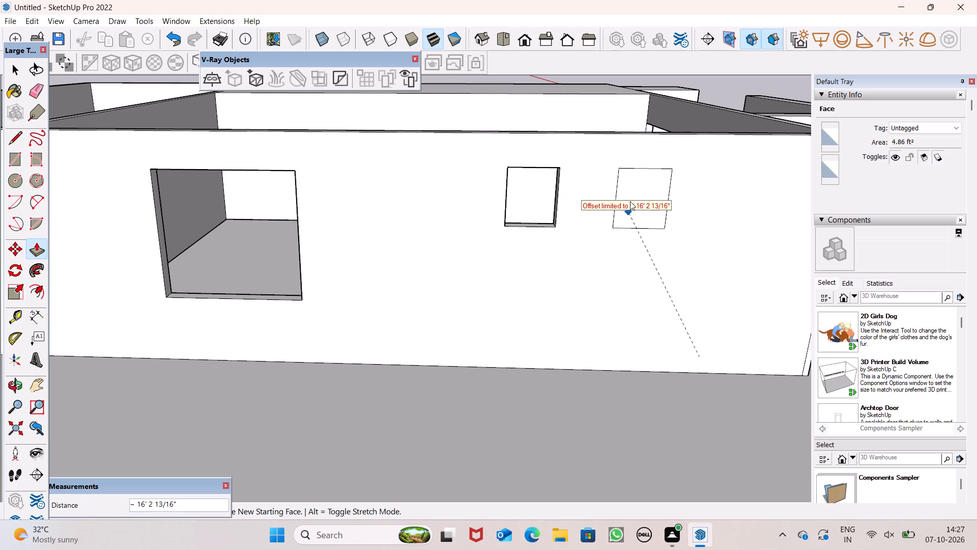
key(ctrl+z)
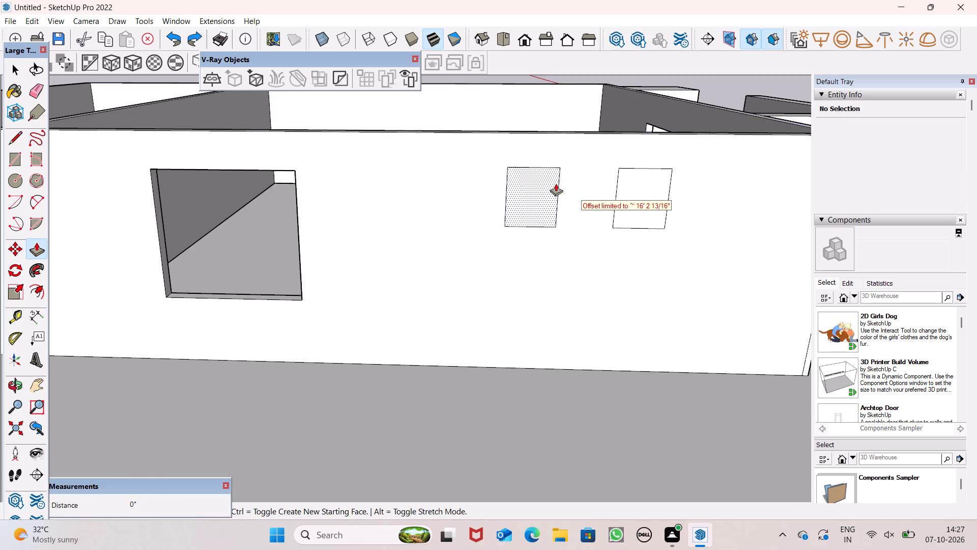
Push the small window rectangle nearest the large opening 7" through the side wall to cut its opening.
scroll(556, 186, down, 2)
drag(548, 200, 551, 191)
click(551, 191)
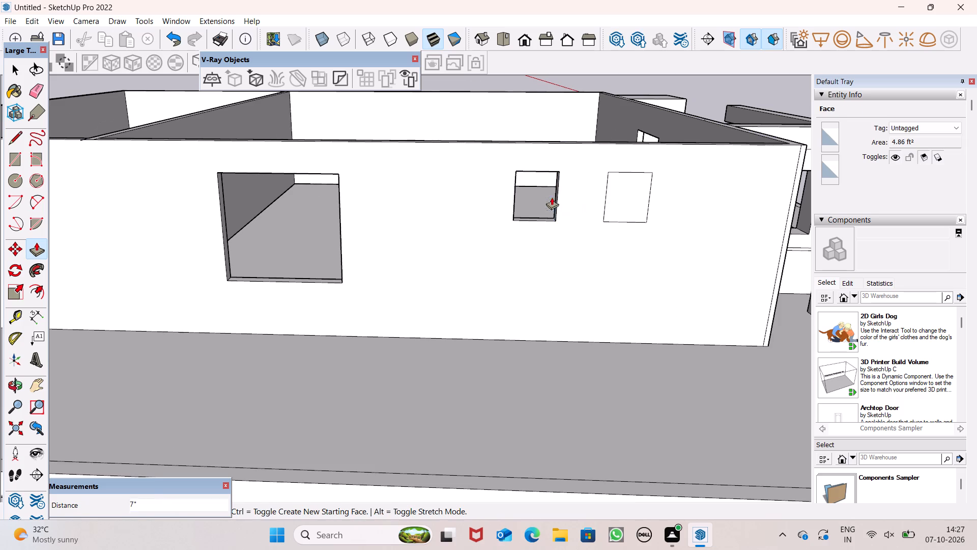
Push the other small window rectangle, nearest the front corner, fully through the side wall and undo any extra push.
drag(616, 203, 622, 178)
drag(621, 178, 621, 184)
key(ctrl+z)
scroll(657, 198, up, 3)
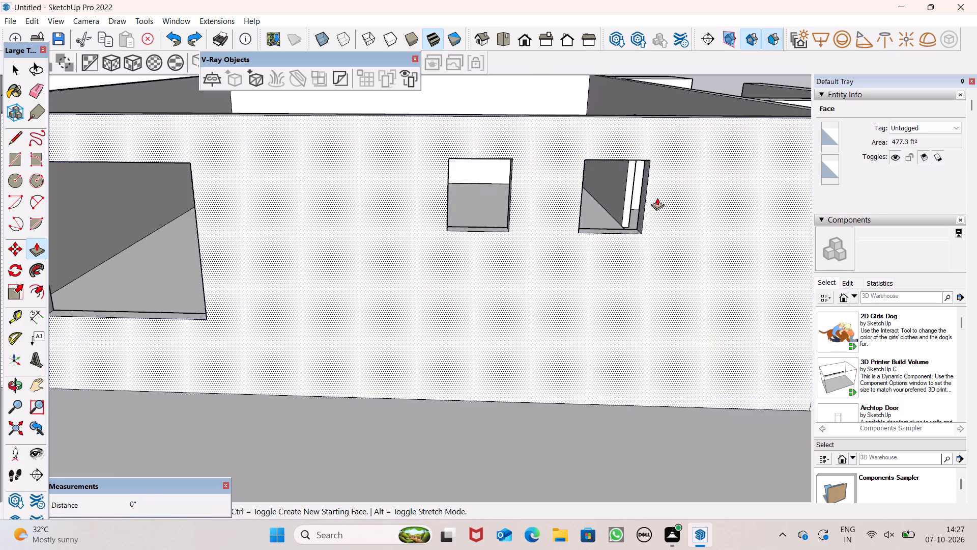
Examine the window openings in the side wall and the building's overall shape from several angles.
scroll(657, 198, up, 2)
scroll(584, 223, down, 9)
key(space)
middle_drag(673, 245, 567, 334)
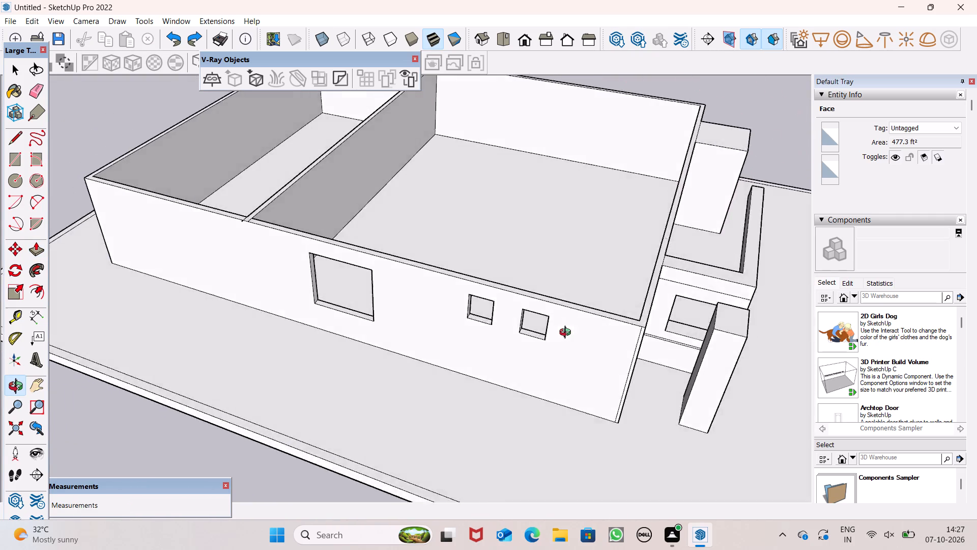
middle_drag(567, 334, 593, 250)
scroll(558, 236, down, 3)
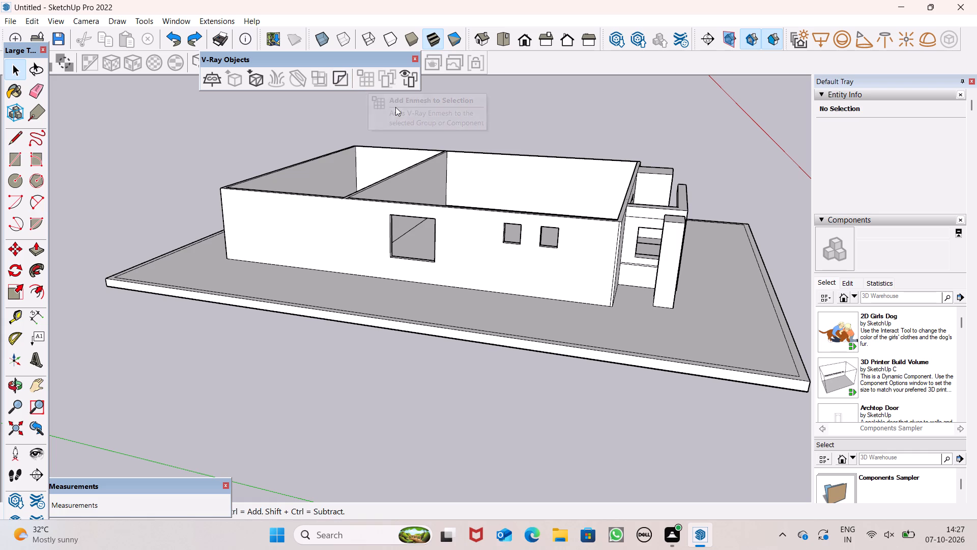
middle_drag(373, 193, 441, 188)
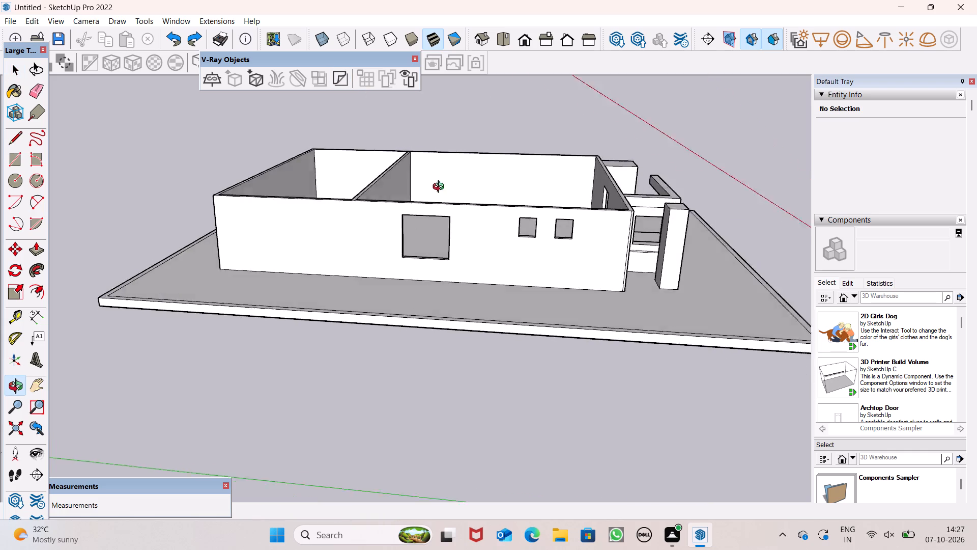
middle_drag(441, 188, 452, 179)
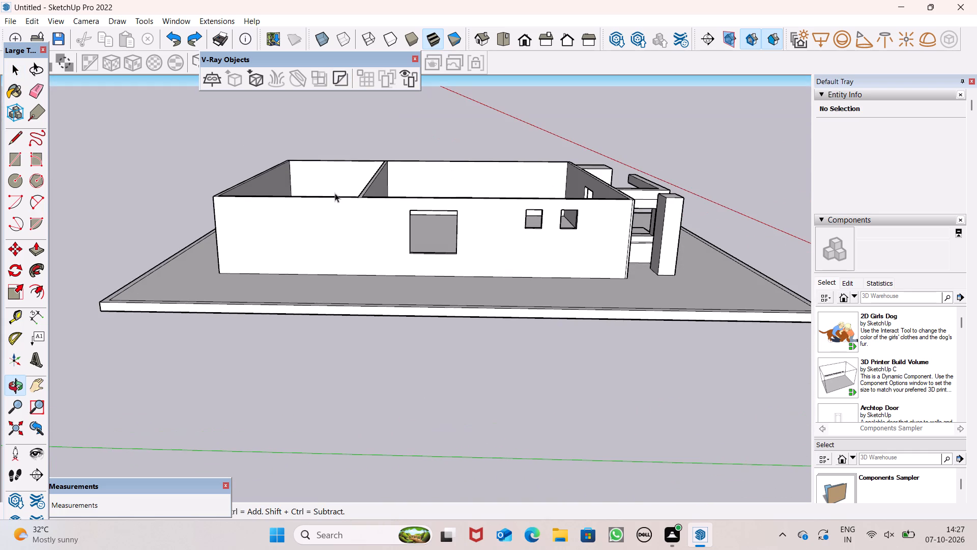
middle_drag(335, 193, 350, 201)
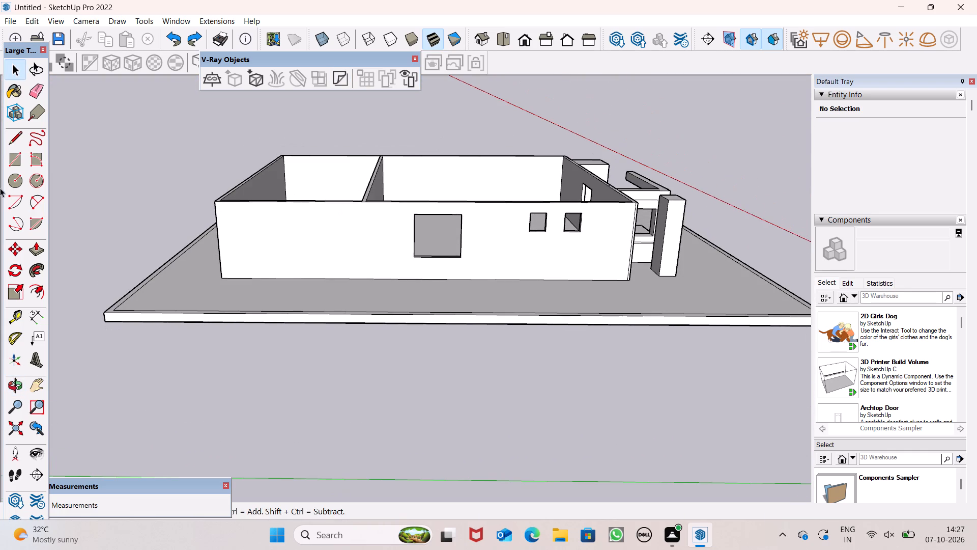
On the side wall near its rear corner, draw a line about 6' down from the top edge, continuing about 6' 9" horizontally toward the front.
click(18, 141)
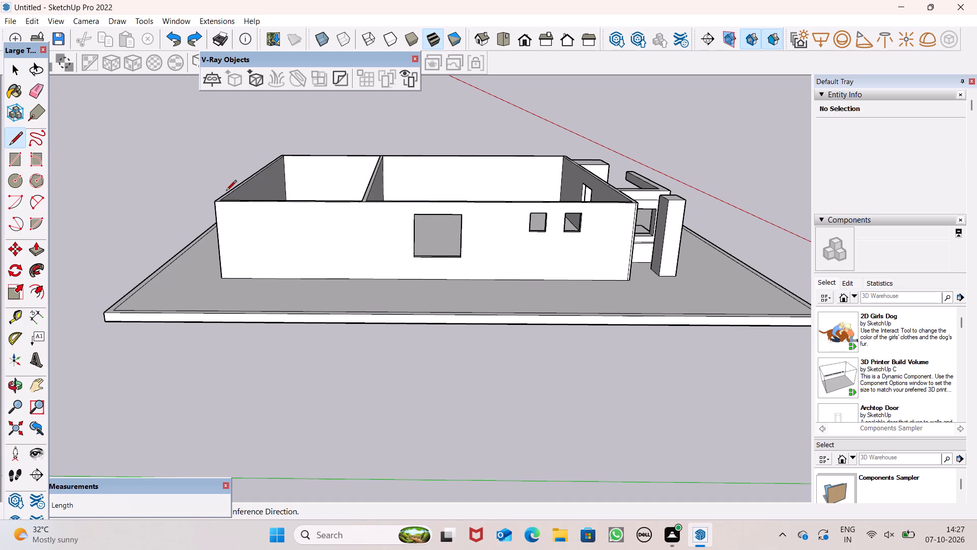
scroll(225, 199, up, 5)
middle_drag(315, 221, 321, 272)
scroll(323, 274, up, 9)
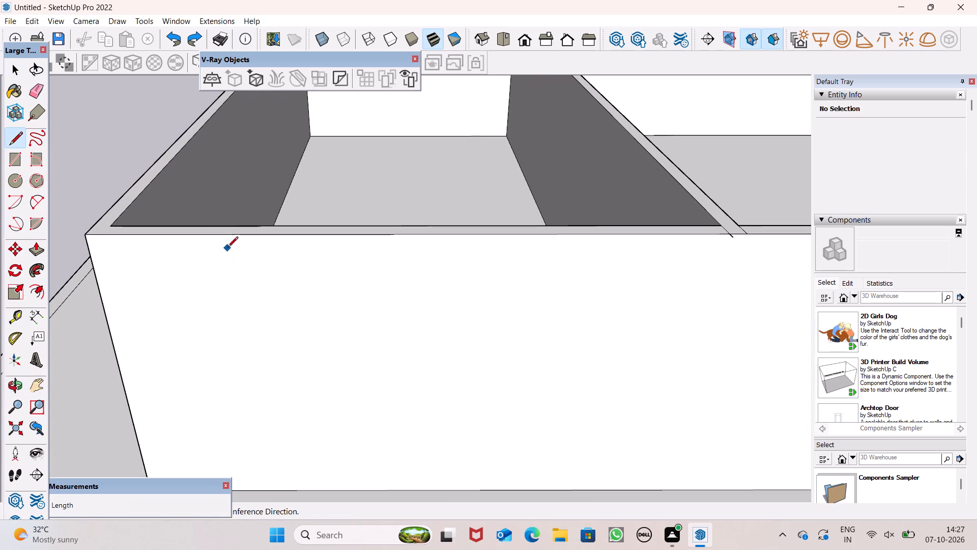
scroll(238, 227, down, 1)
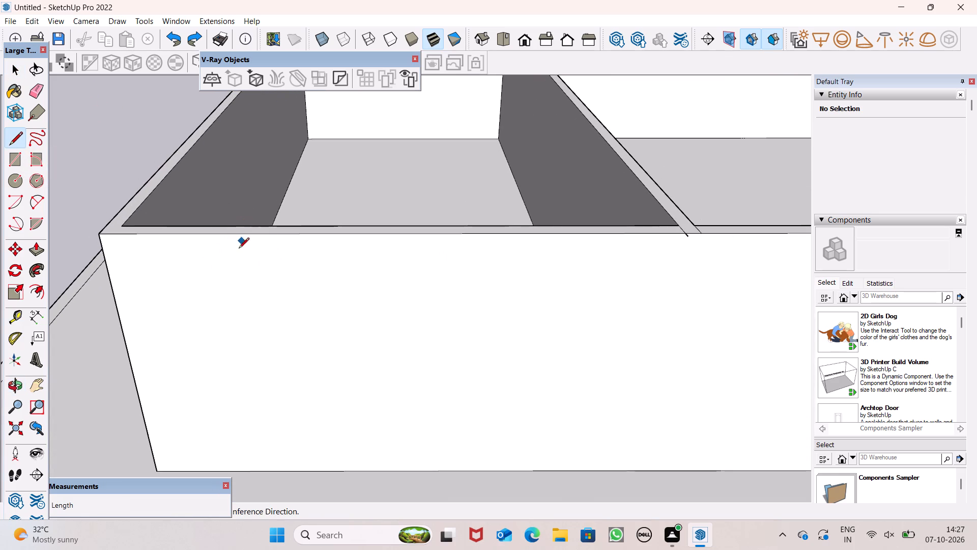
click(209, 236)
scroll(212, 282, down, 4)
middle_drag(269, 336, 264, 235)
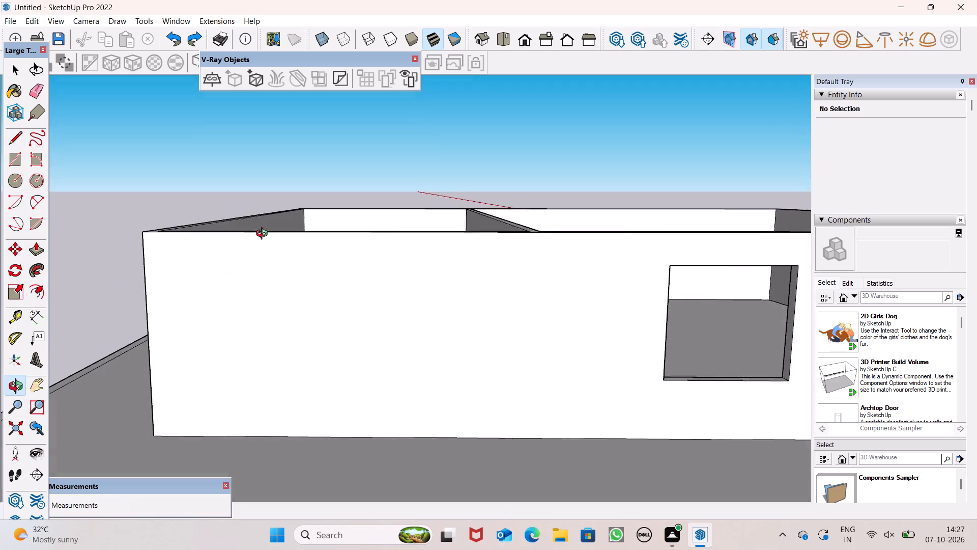
middle_drag(264, 235, 266, 227)
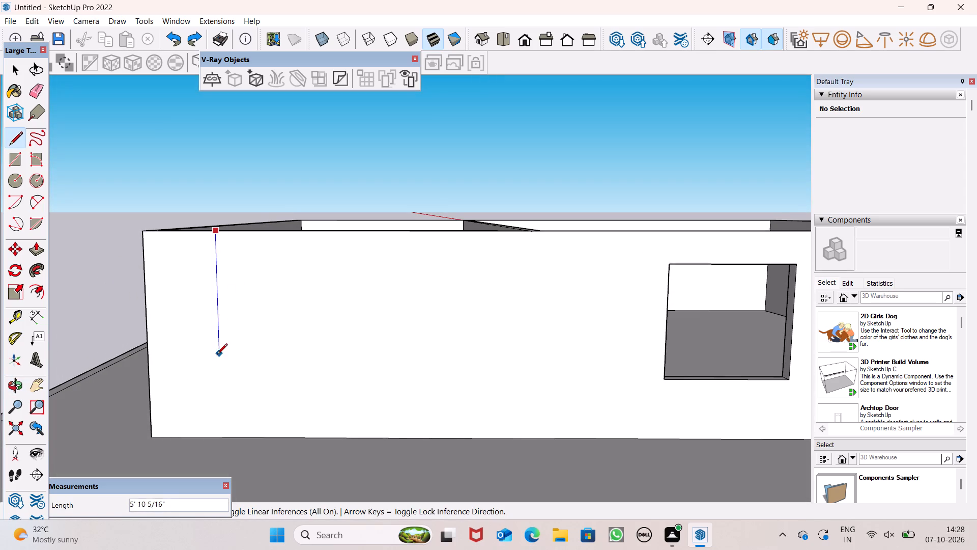
click(214, 359)
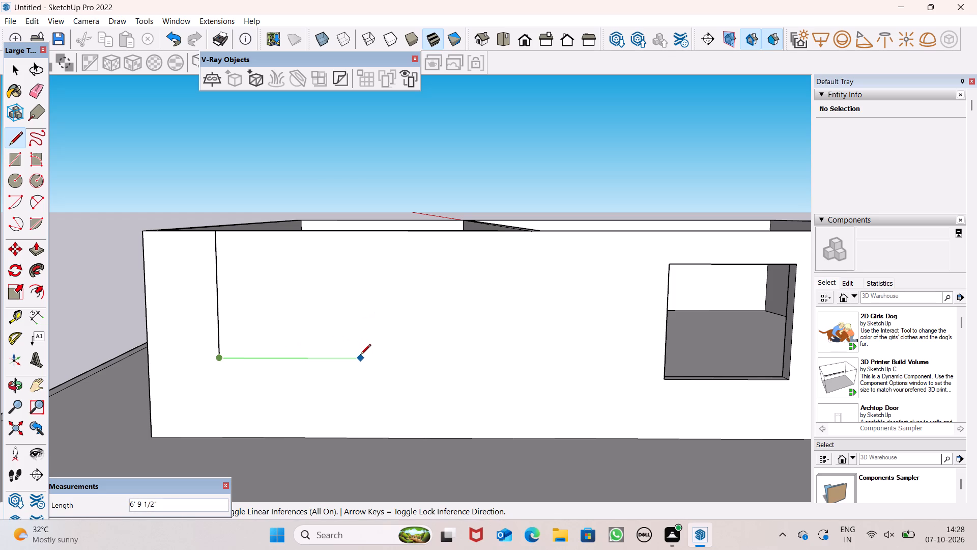
click(360, 355)
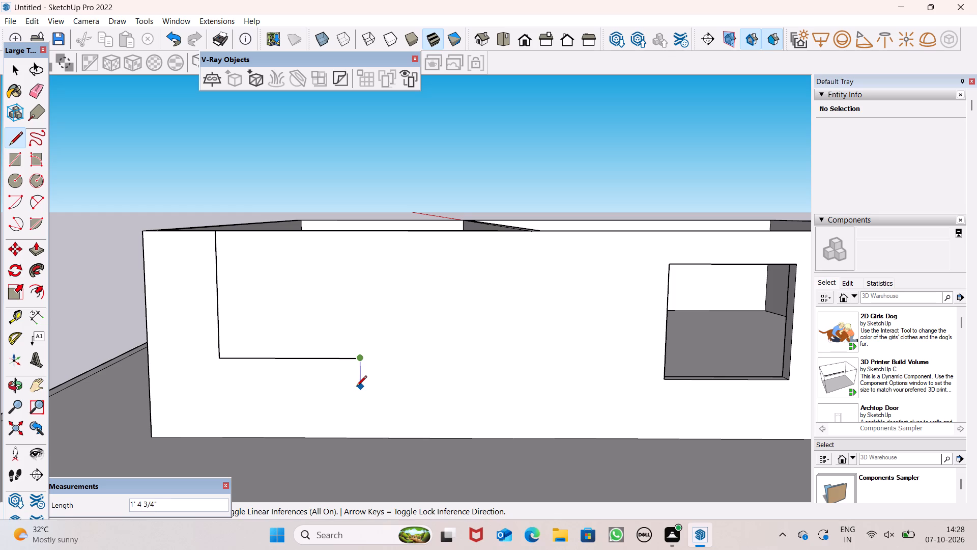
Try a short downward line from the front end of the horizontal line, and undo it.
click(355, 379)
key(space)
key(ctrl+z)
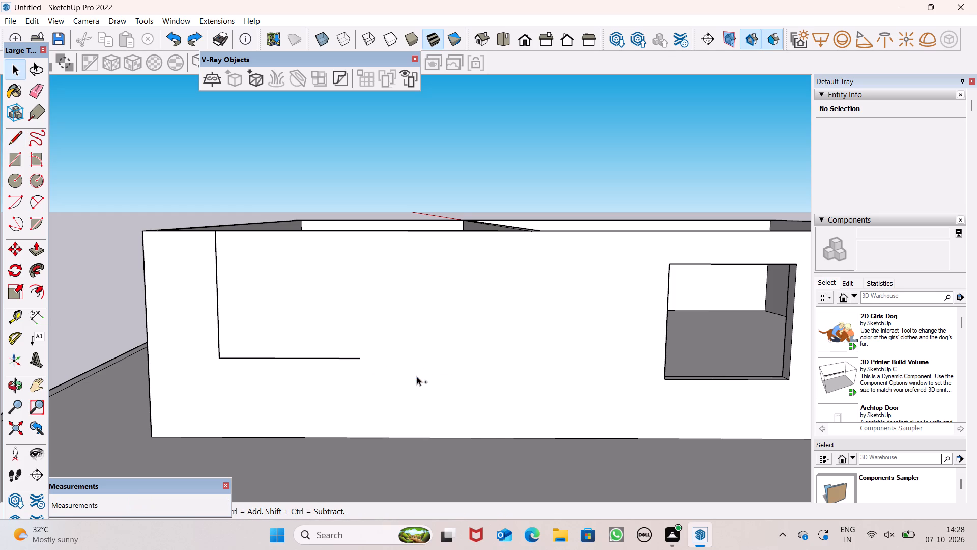
Complete the stepped outline with lines about 1' 1" down, horizontally toward the front, and about 7' 2" up to the wall's top edge.
click(15, 145)
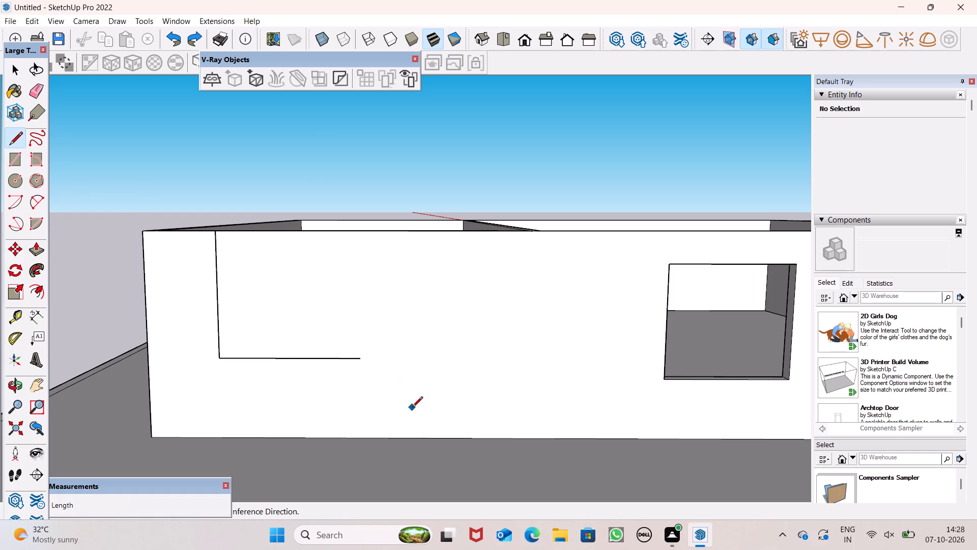
scroll(405, 401, up, 3)
click(347, 343)
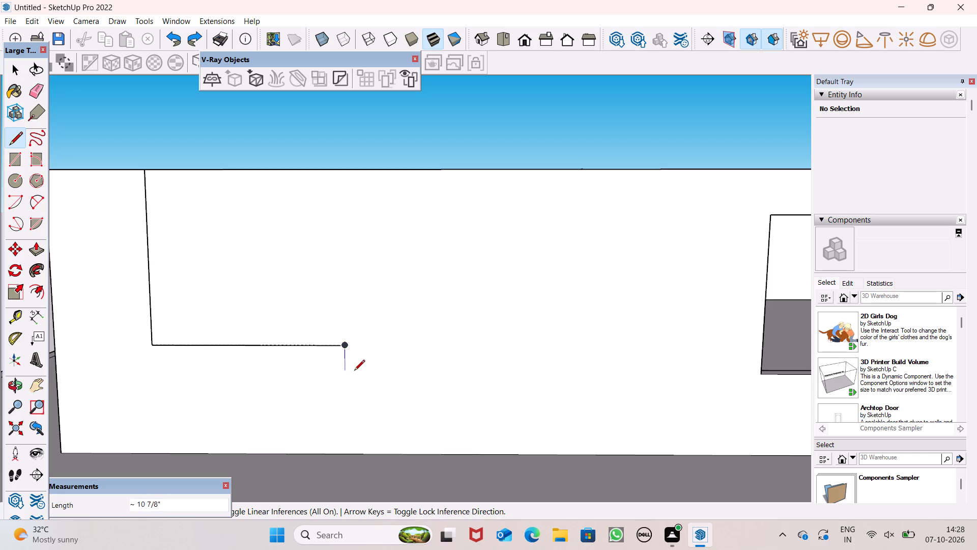
click(354, 375)
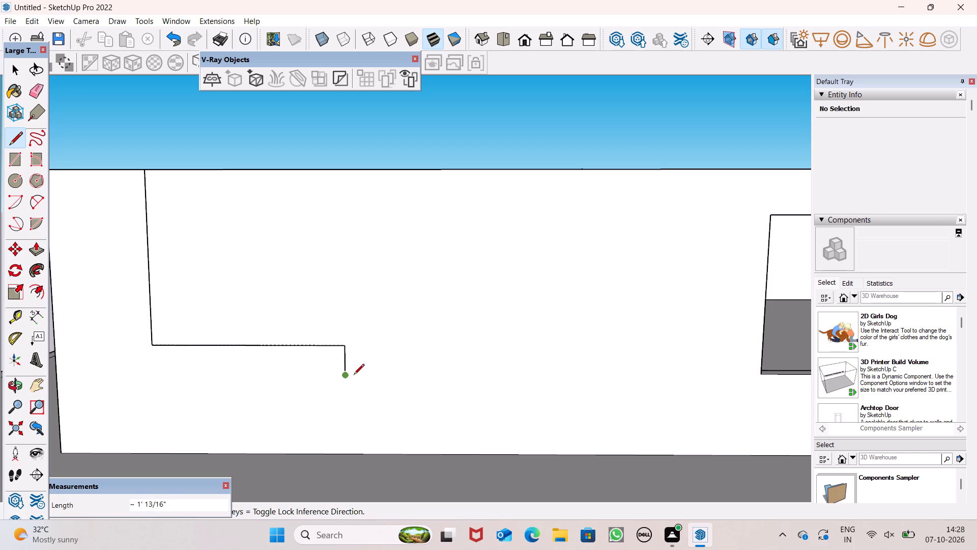
scroll(499, 375, down, 3)
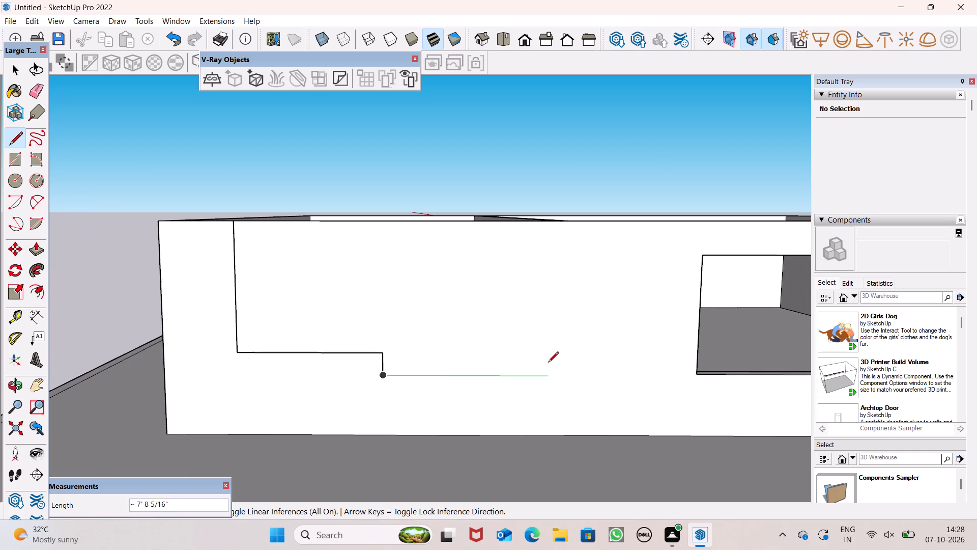
scroll(553, 366, down, 2)
middle_drag(549, 369, 553, 401)
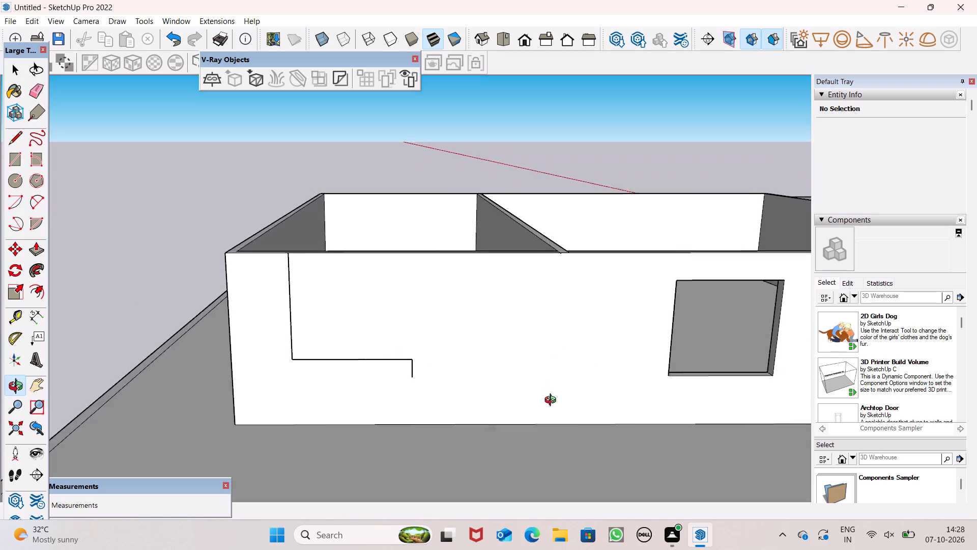
middle_drag(553, 401, 548, 430)
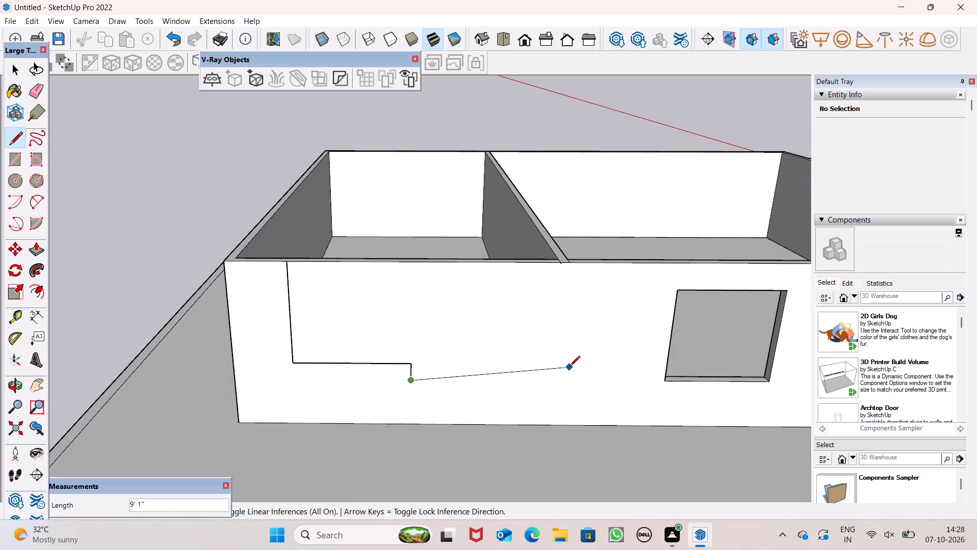
click(542, 368)
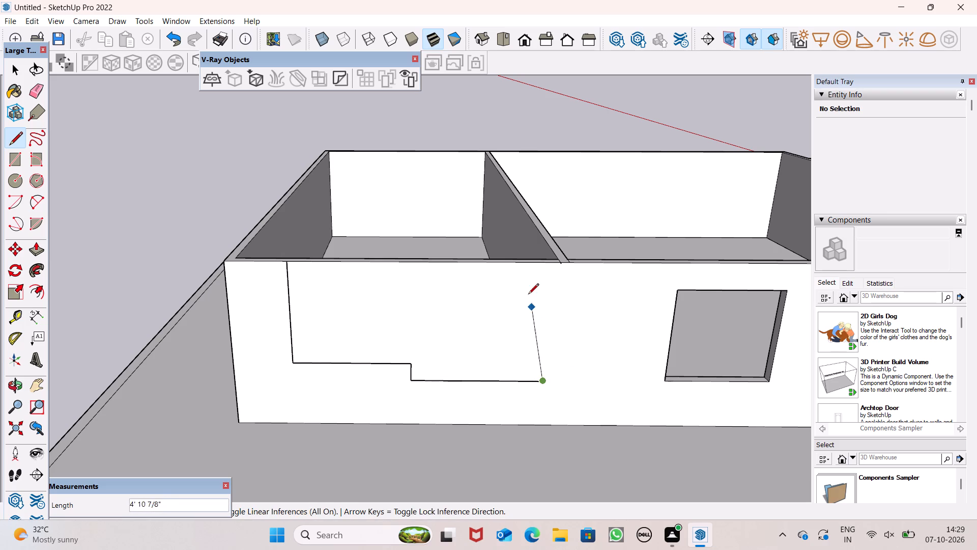
click(546, 265)
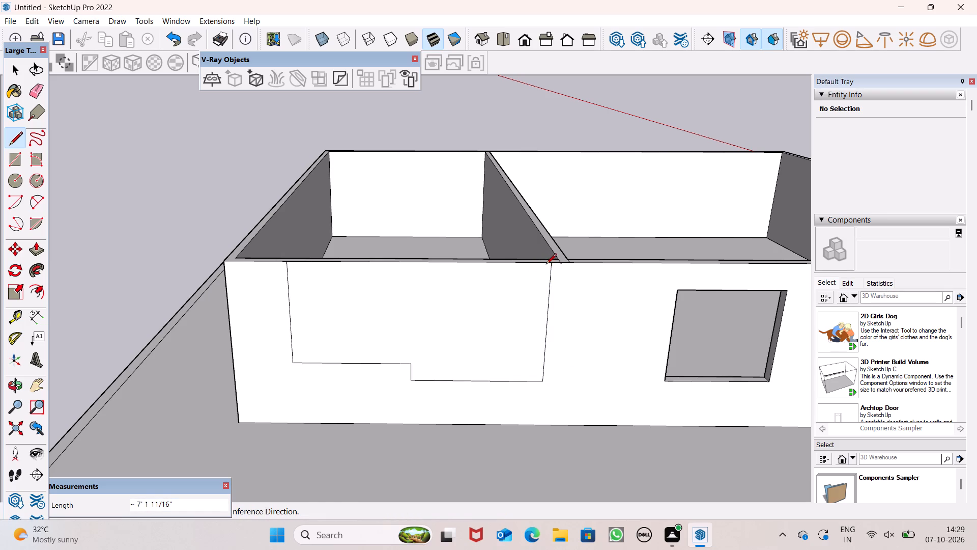
scroll(558, 272, up, 1)
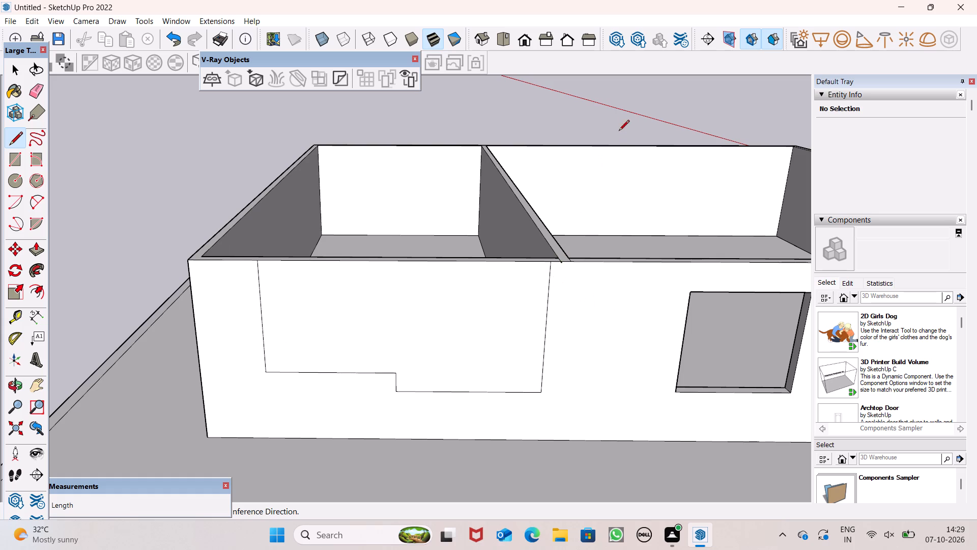
Undo the last vertical line that closed the stepped outline up to the side wall's top edge.
key(space)
scroll(594, 212, down, 1)
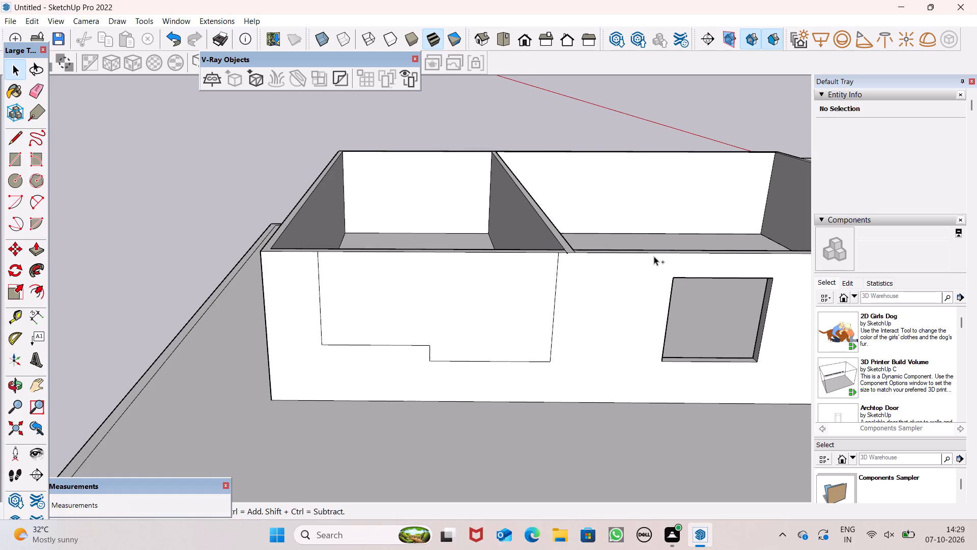
key(ctrl+z)
Draw a vertical line from the side wall's top edge at the partition's rear corner down to the level of the outline's lower line.
middle_drag(655, 269, 552, 364)
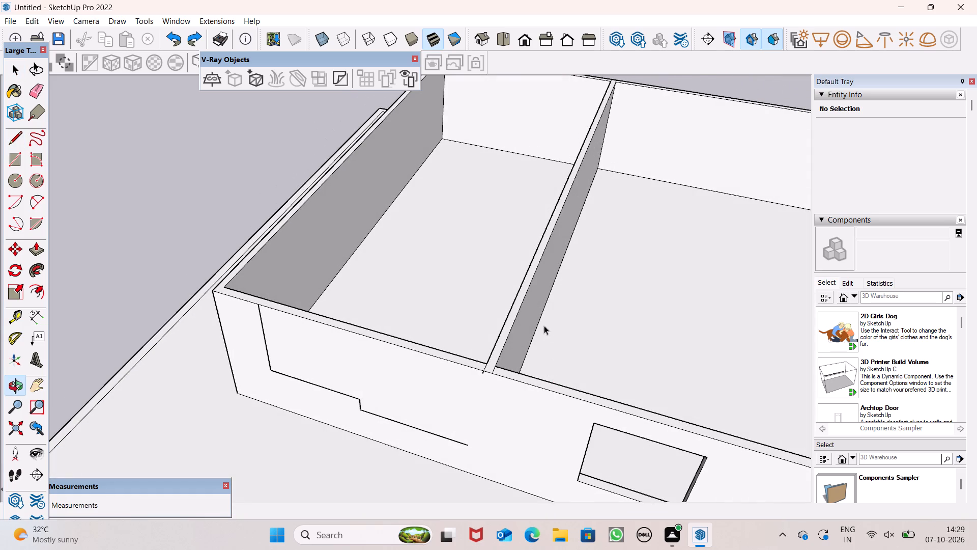
click(17, 144)
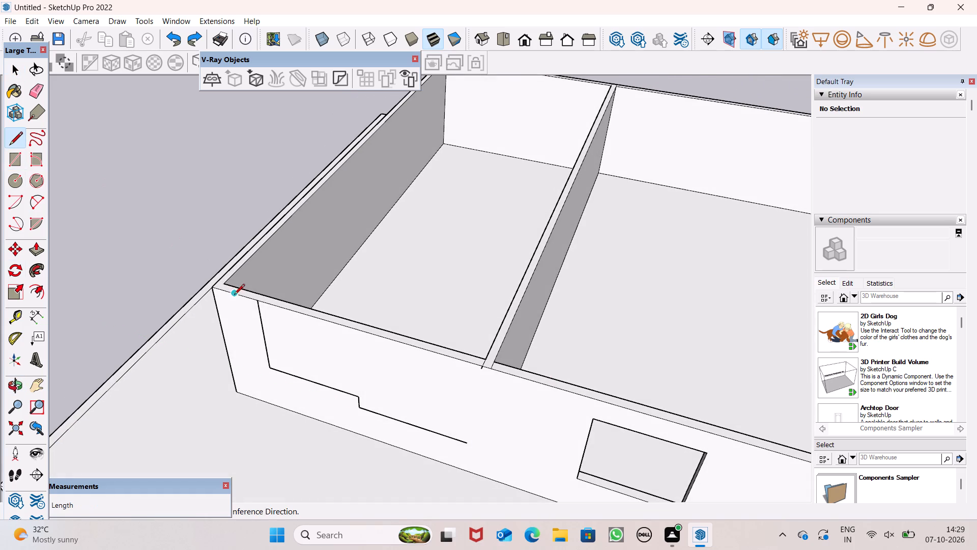
scroll(469, 381, up, 5)
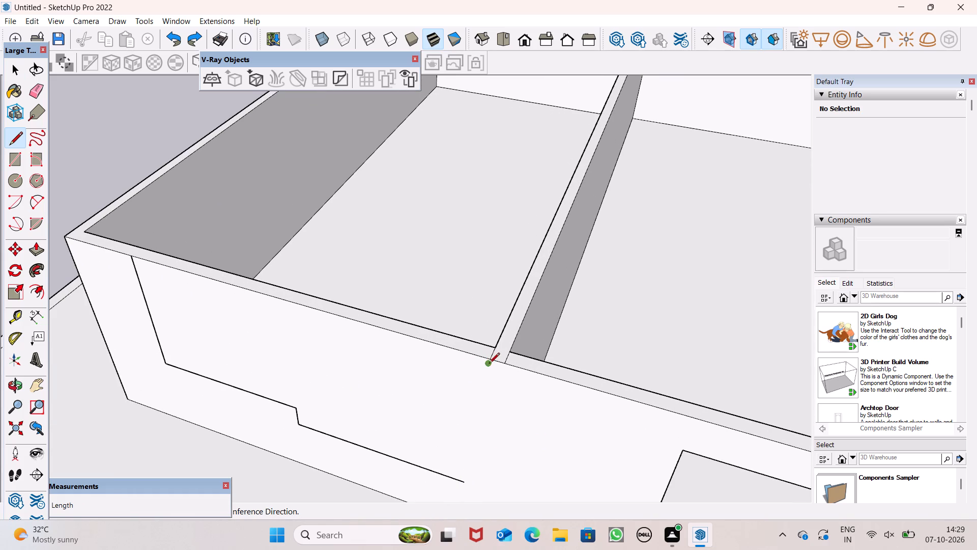
click(492, 361)
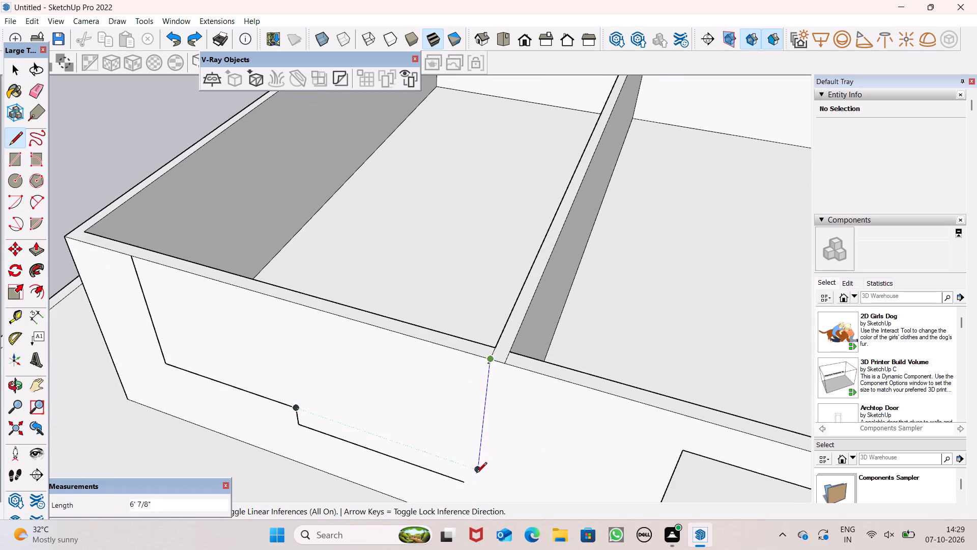
click(472, 482)
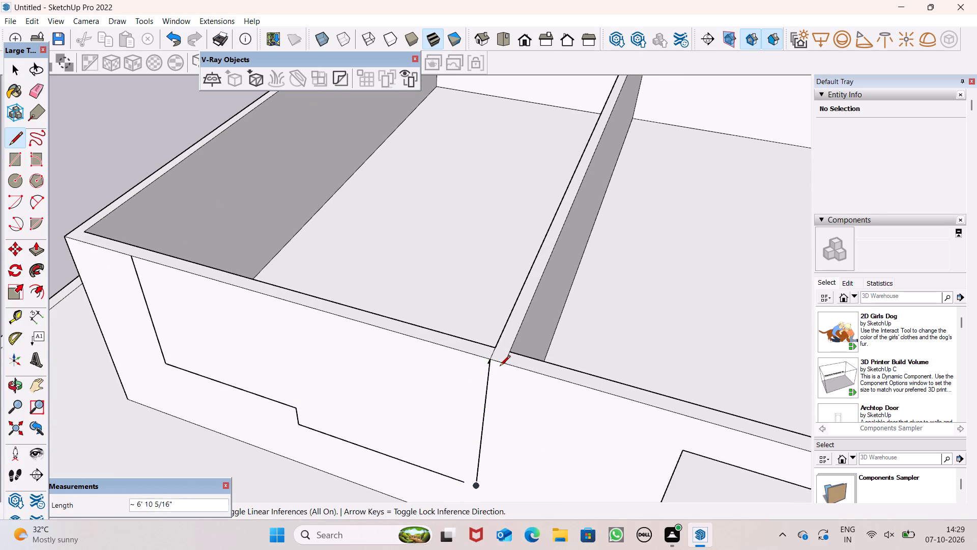
key(space)
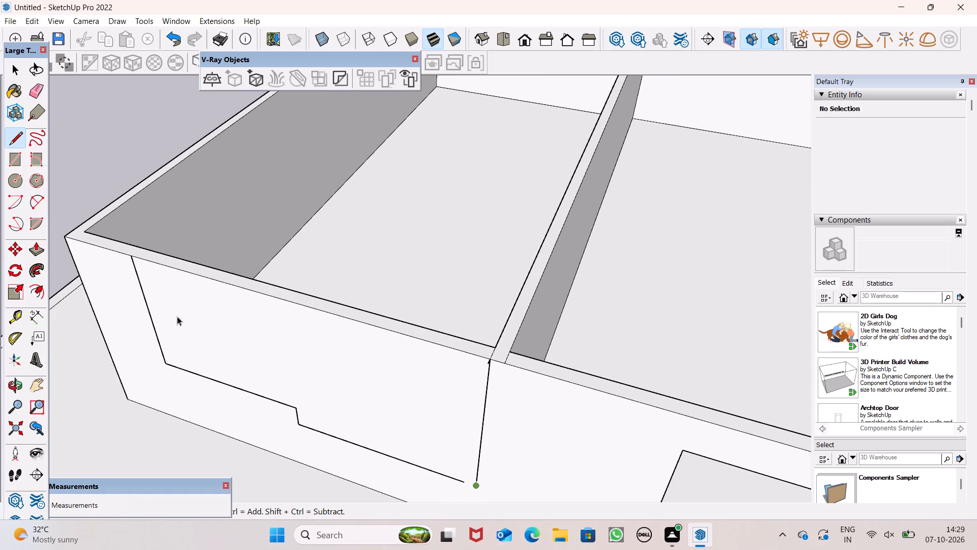
Draw a parallel vertical line down from the partition's other corner and close the bottom with a 6" line, forming a narrow strip.
click(24, 143)
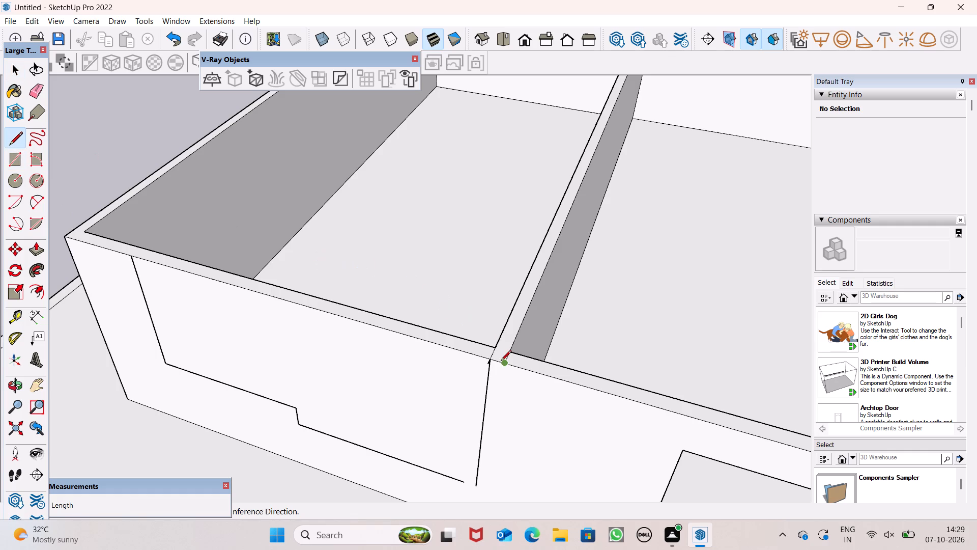
click(501, 362)
scroll(507, 364, down, 5)
scroll(508, 398, up, 1)
scroll(504, 403, down, 1)
middle_drag(502, 420, 559, 318)
scroll(539, 405, up, 4)
scroll(538, 405, down, 1)
scroll(538, 405, up, 2)
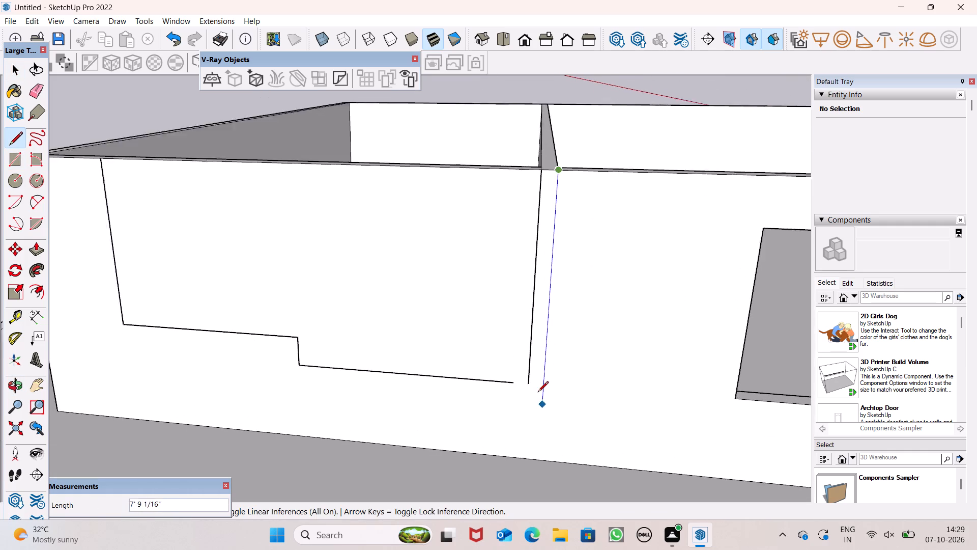
scroll(538, 393, up, 1)
click(539, 381)
click(523, 377)
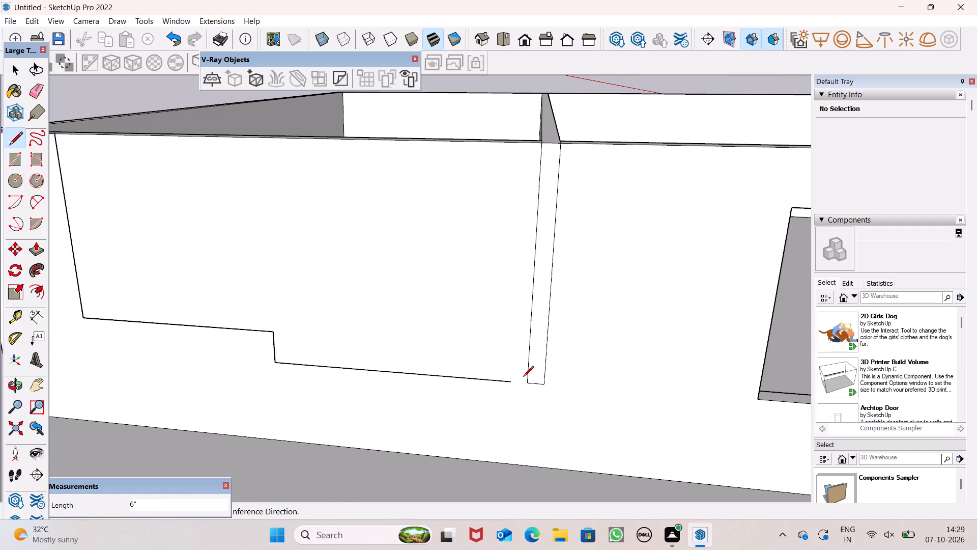
key(space)
Push/Pull the 6" wide strip outward from the side wall as a projecting pier in line with the partition.
scroll(492, 339, down, 5)
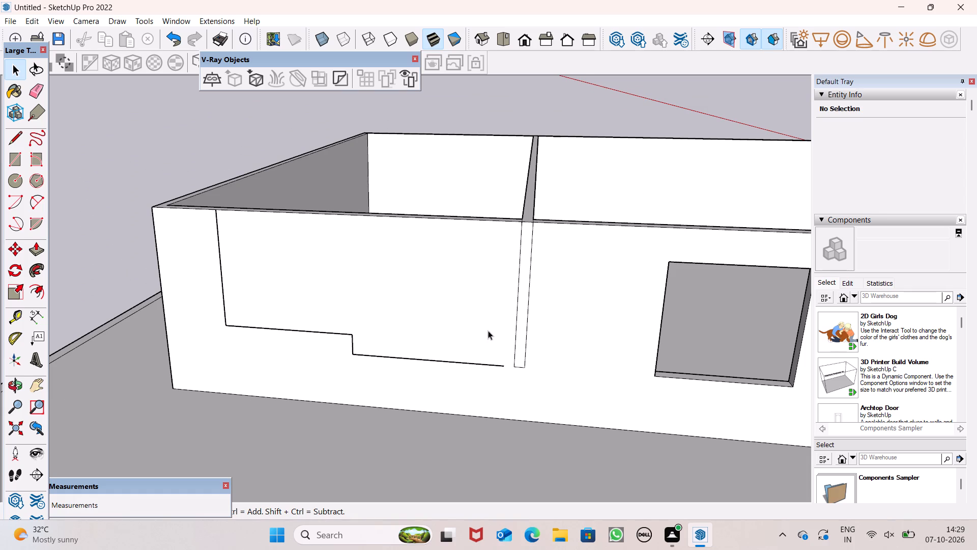
middle_drag(515, 333, 565, 333)
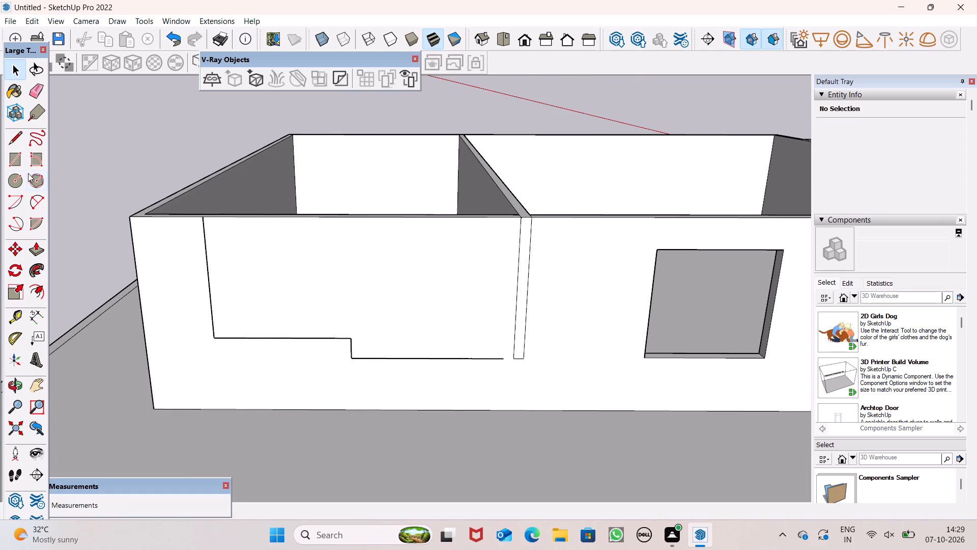
click(16, 163)
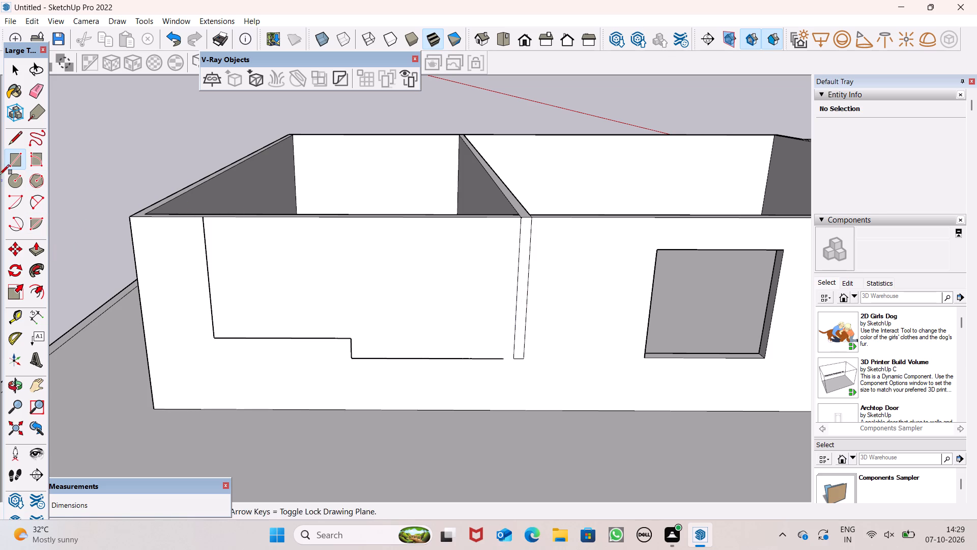
click(44, 251)
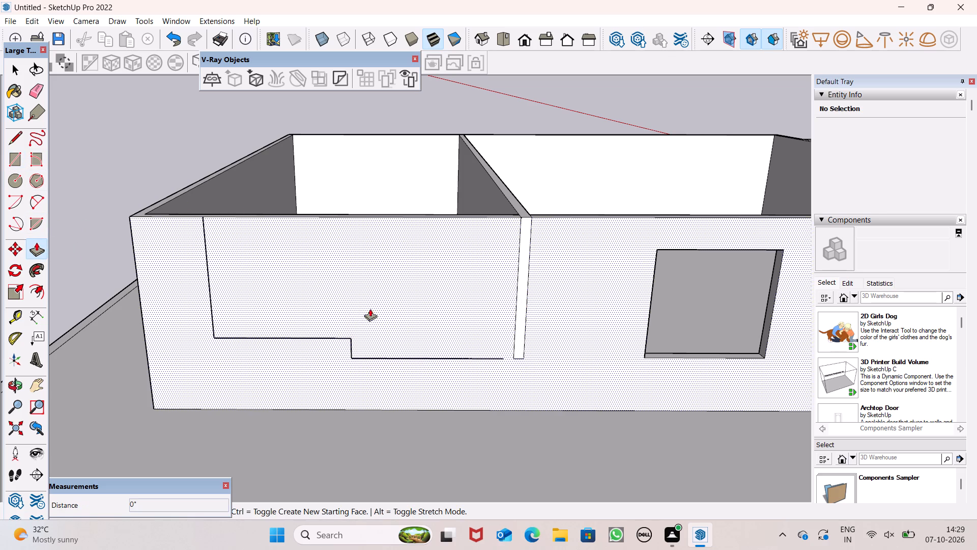
drag(522, 339, 522, 346)
click(522, 346)
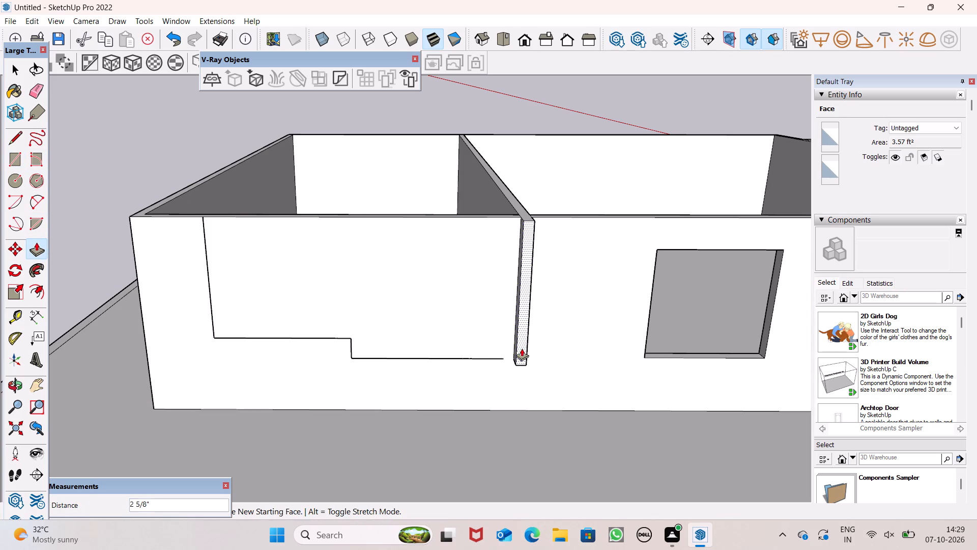
click(522, 348)
Push/Pull the pier's bottom face down about 2' 10" to reach the slab.
middle_drag(525, 390, 692, 390)
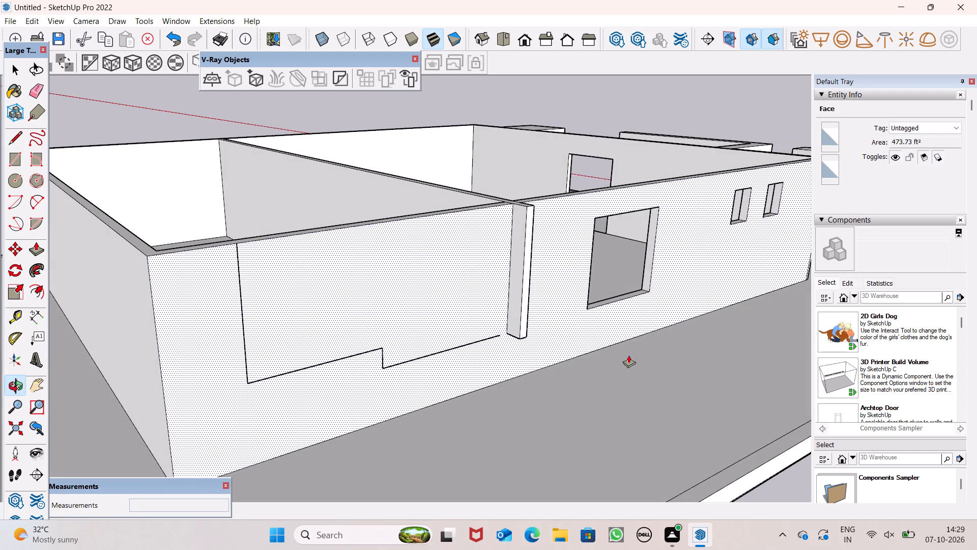
scroll(572, 348, up, 2)
scroll(567, 348, down, 1)
middle_drag(556, 351, 530, 225)
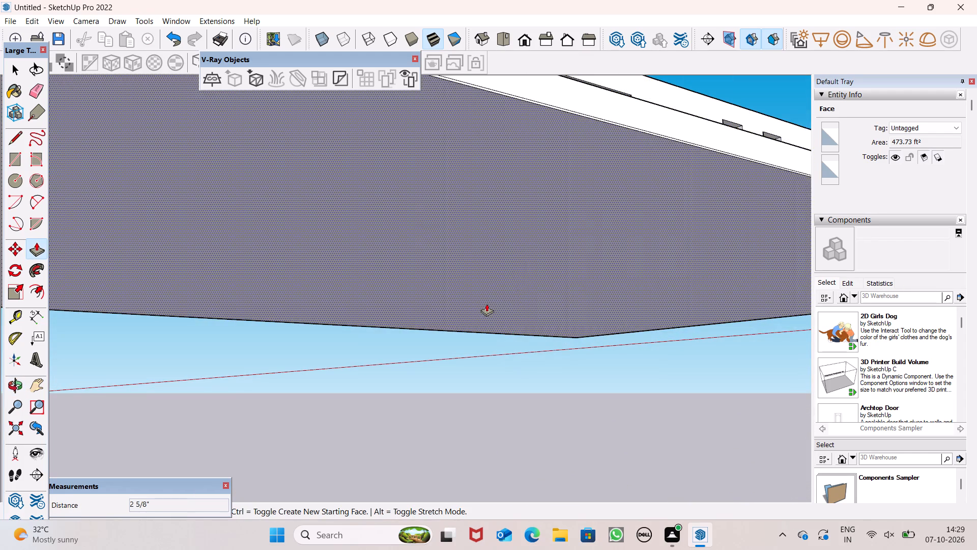
scroll(483, 284, down, 3)
middle_drag(504, 299, 520, 411)
scroll(514, 341, up, 5)
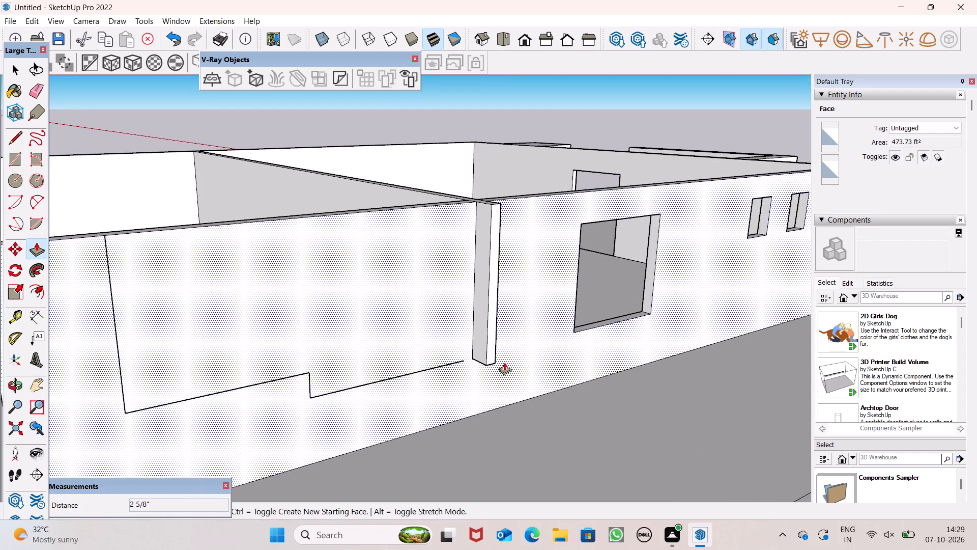
middle_drag(504, 362, 462, 283)
scroll(425, 266, up, 1)
scroll(424, 266, down, 1)
scroll(424, 265, up, 5)
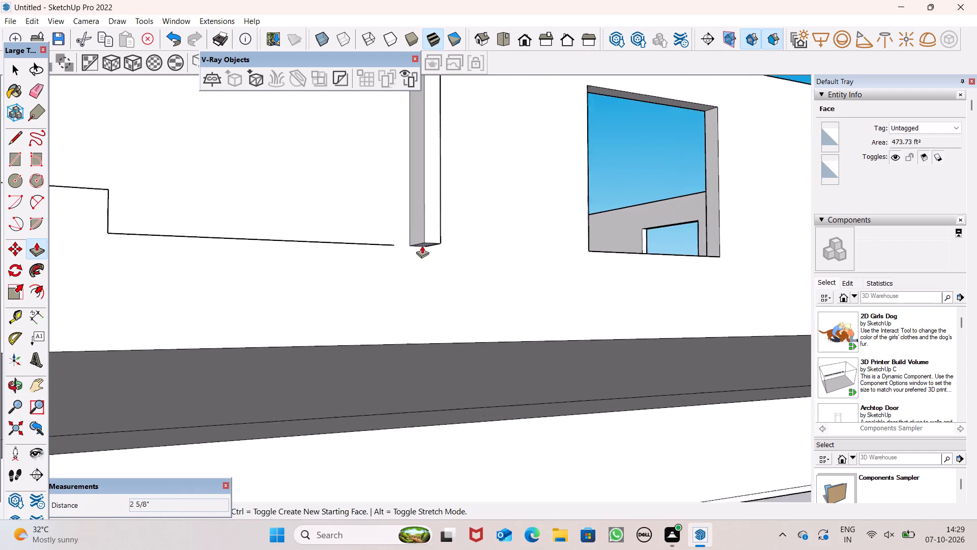
scroll(422, 245, up, 3)
drag(425, 244, 432, 345)
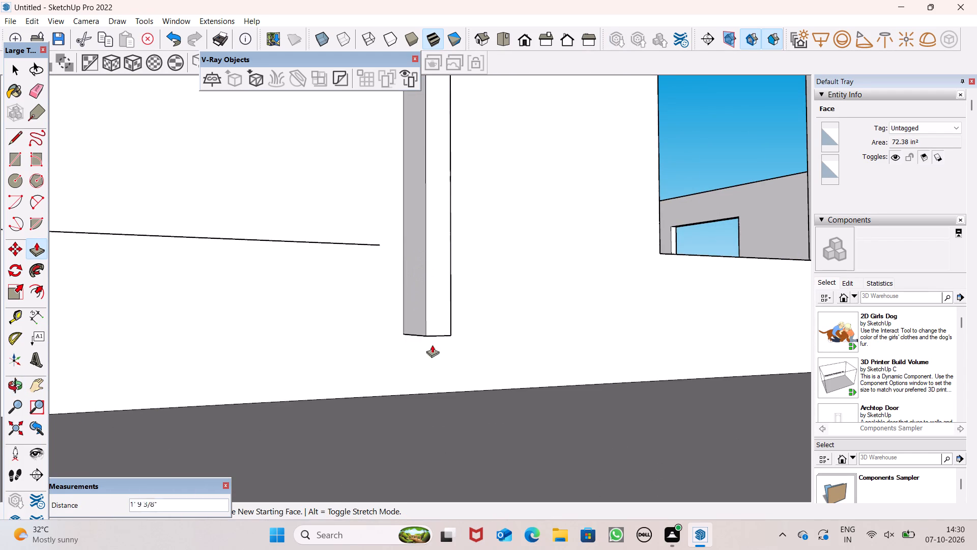
drag(432, 345, 436, 406)
scroll(505, 357, down, 11)
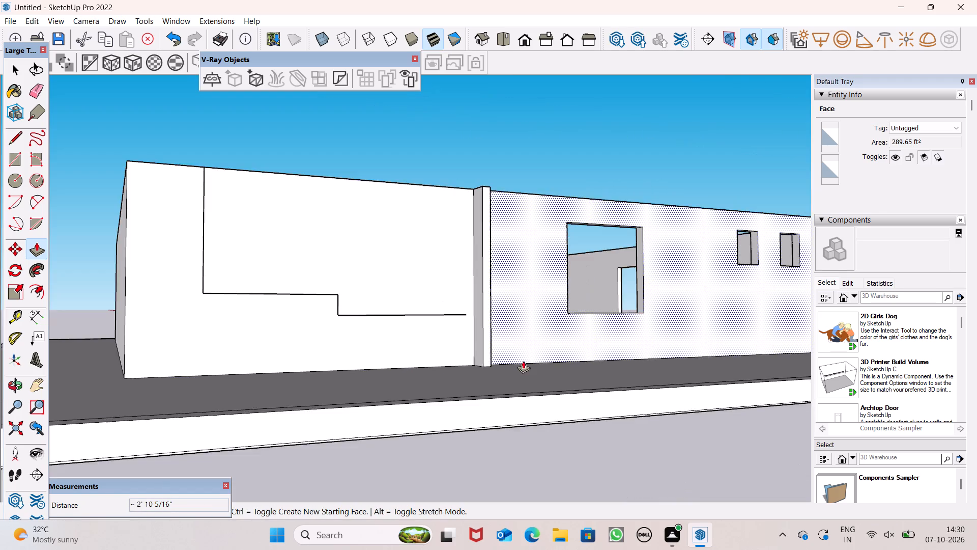
Draw a 7" line across the top of the side wall from the upper end of the stepped outline's rear vertical line.
middle_drag(524, 361, 514, 472)
scroll(479, 350, down, 4)
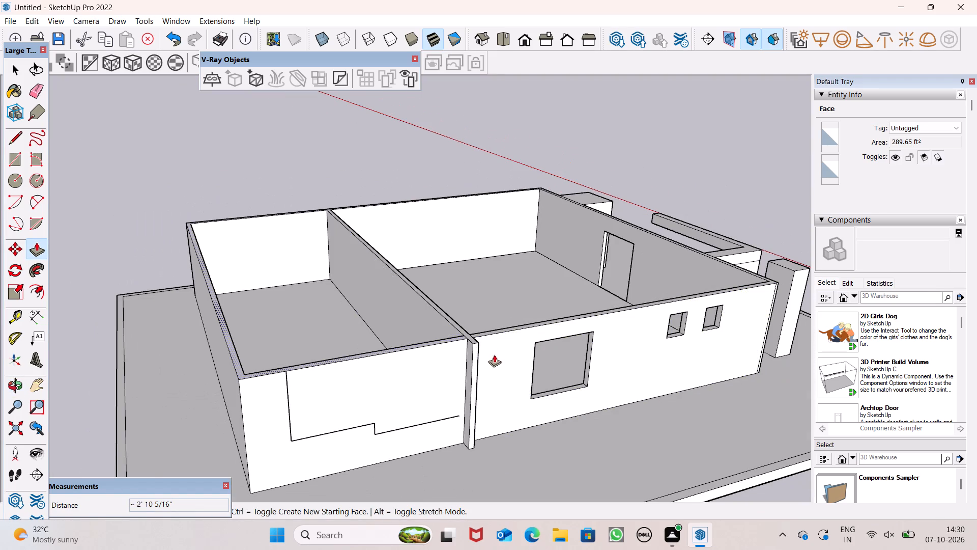
middle_drag(494, 362, 472, 418)
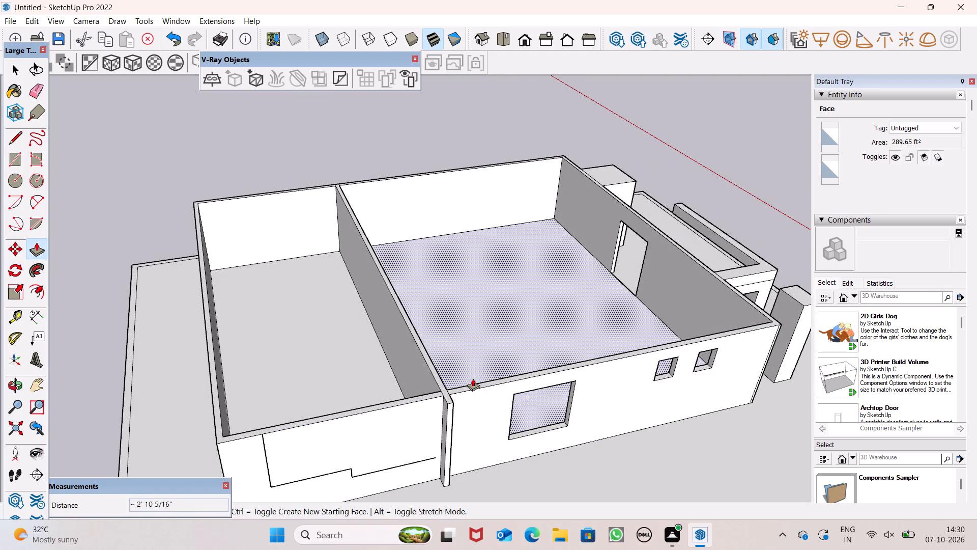
middle_drag(358, 408, 336, 383)
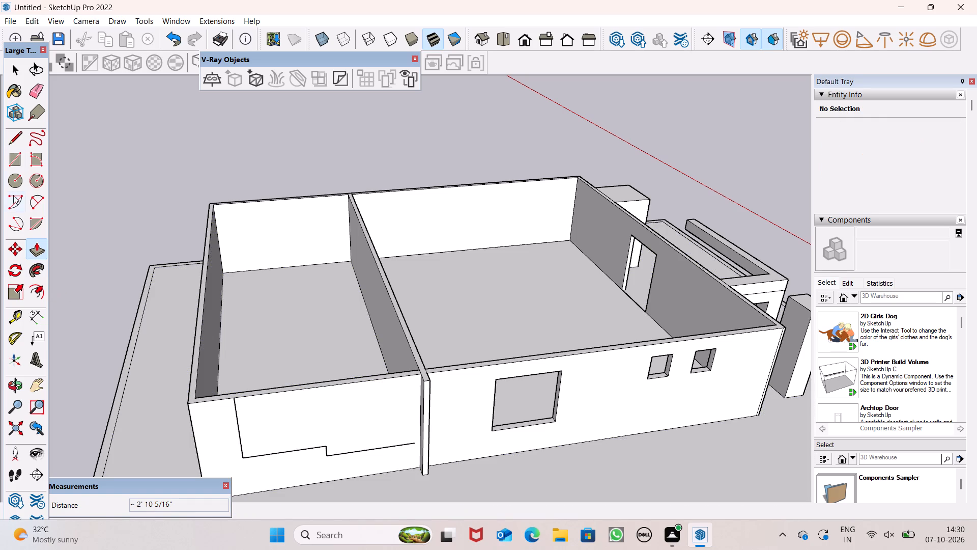
click(13, 148)
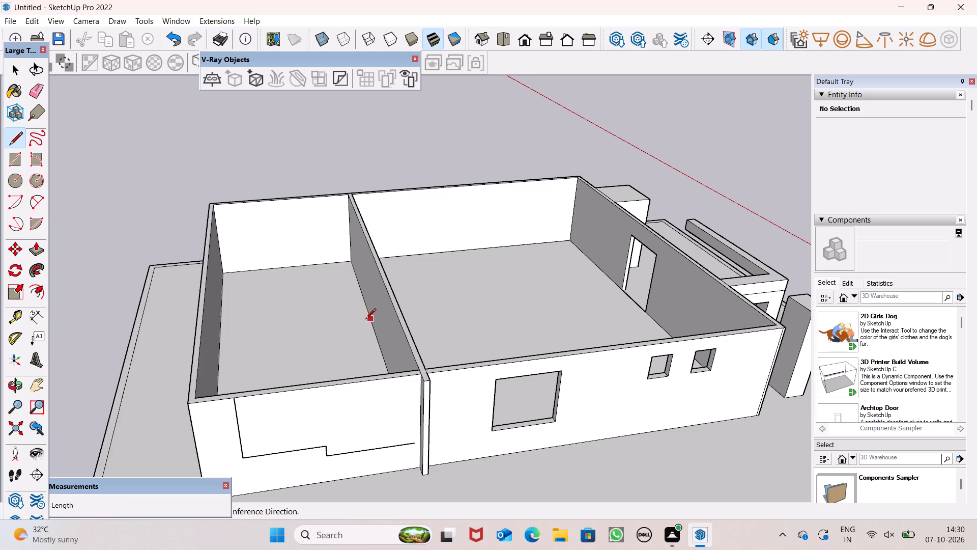
scroll(365, 317, down, 1)
middle_drag(397, 387, 386, 491)
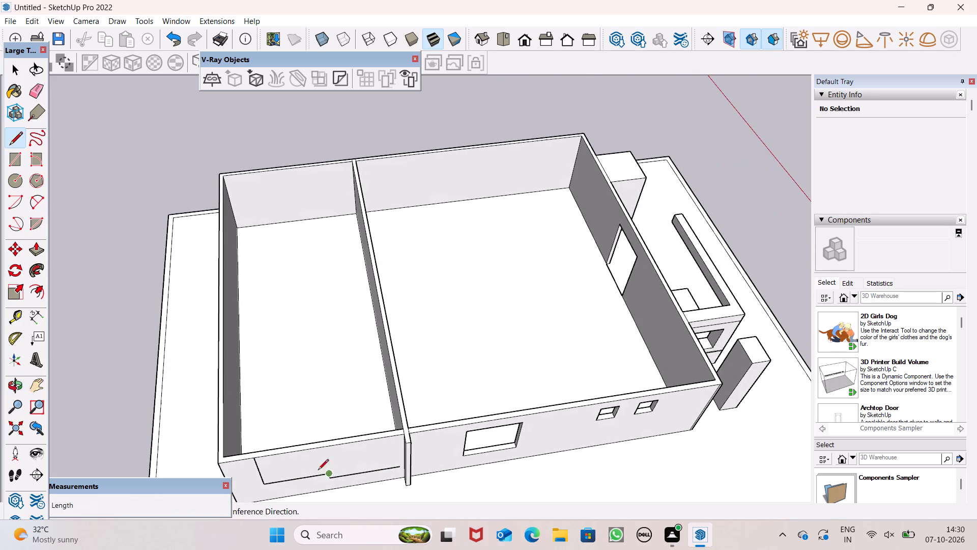
scroll(269, 458, up, 5)
scroll(266, 457, down, 1)
scroll(266, 457, up, 1)
drag(248, 456, 248, 450)
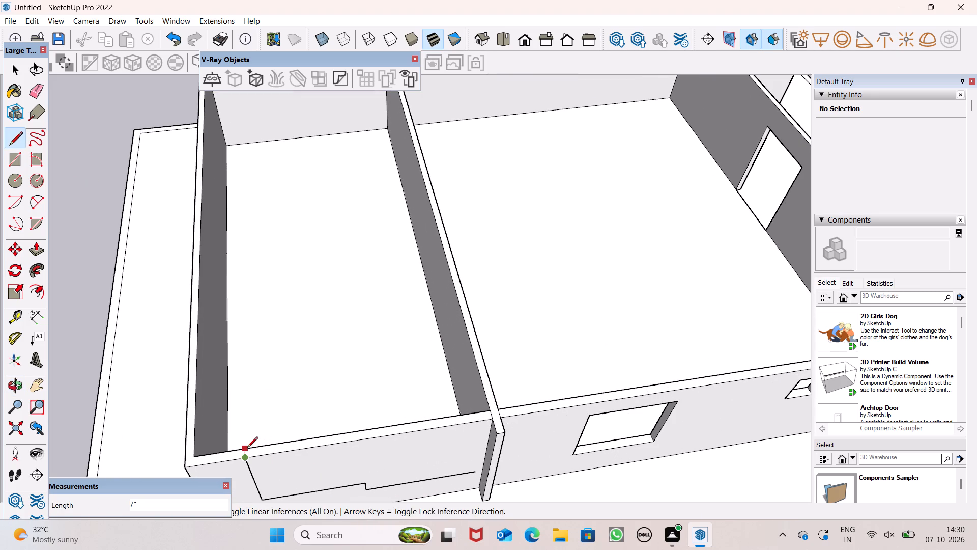
click(247, 448)
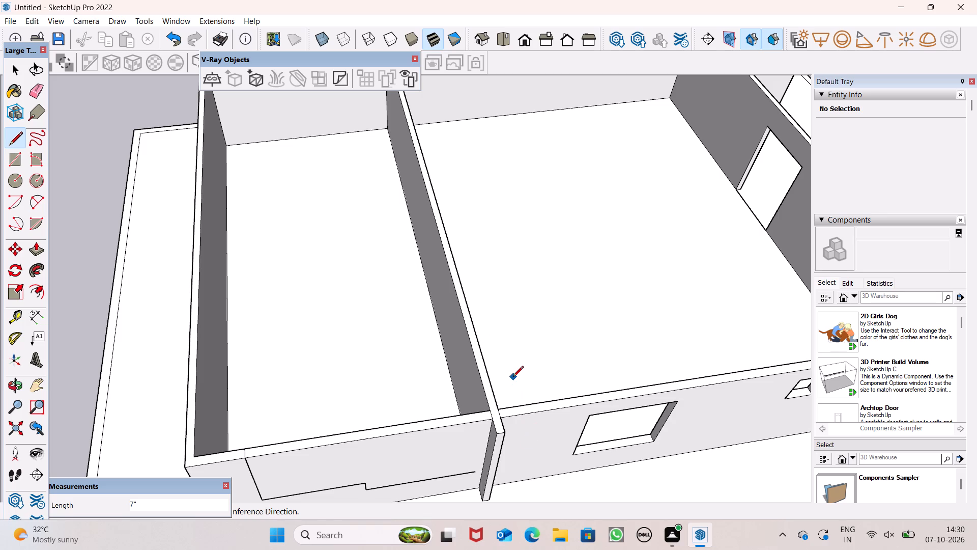
middle_drag(484, 472, 466, 417)
key(space)
scroll(455, 360, down, 1)
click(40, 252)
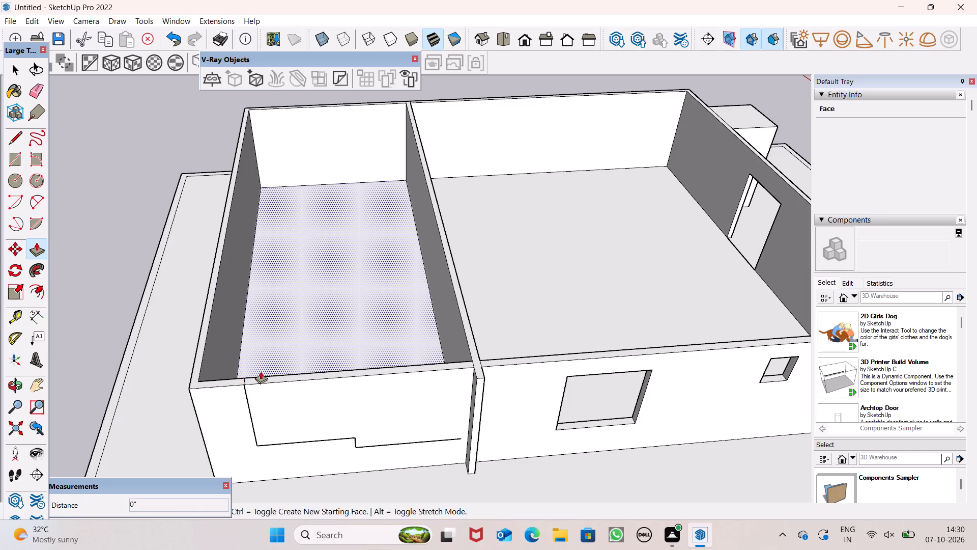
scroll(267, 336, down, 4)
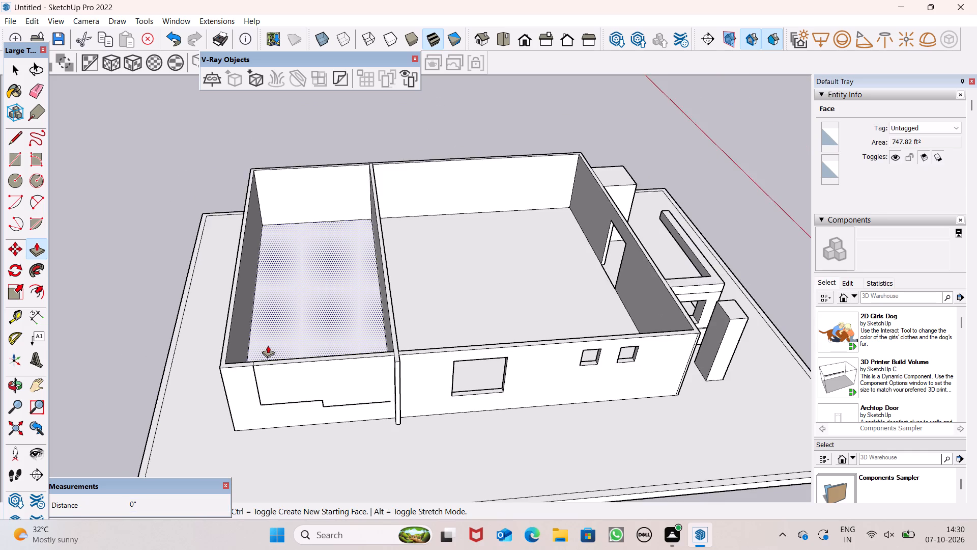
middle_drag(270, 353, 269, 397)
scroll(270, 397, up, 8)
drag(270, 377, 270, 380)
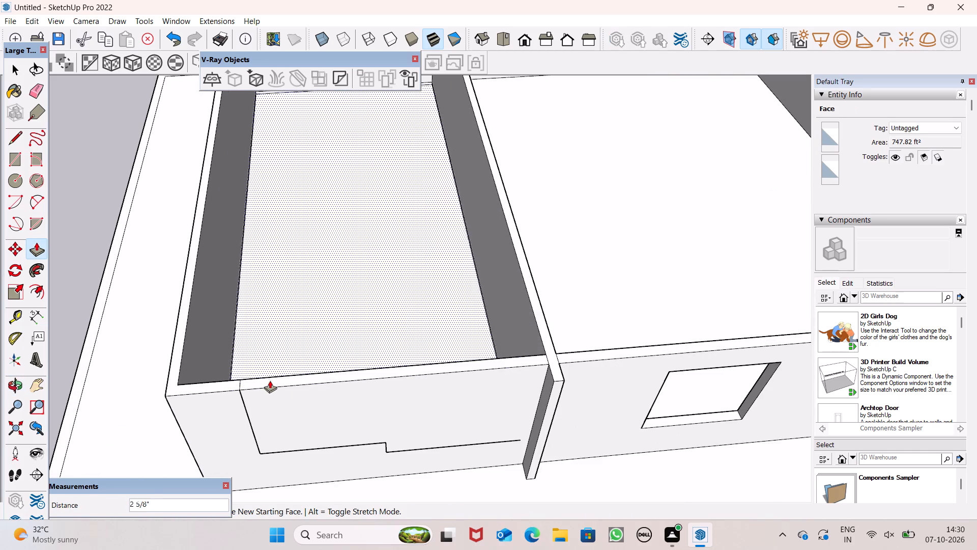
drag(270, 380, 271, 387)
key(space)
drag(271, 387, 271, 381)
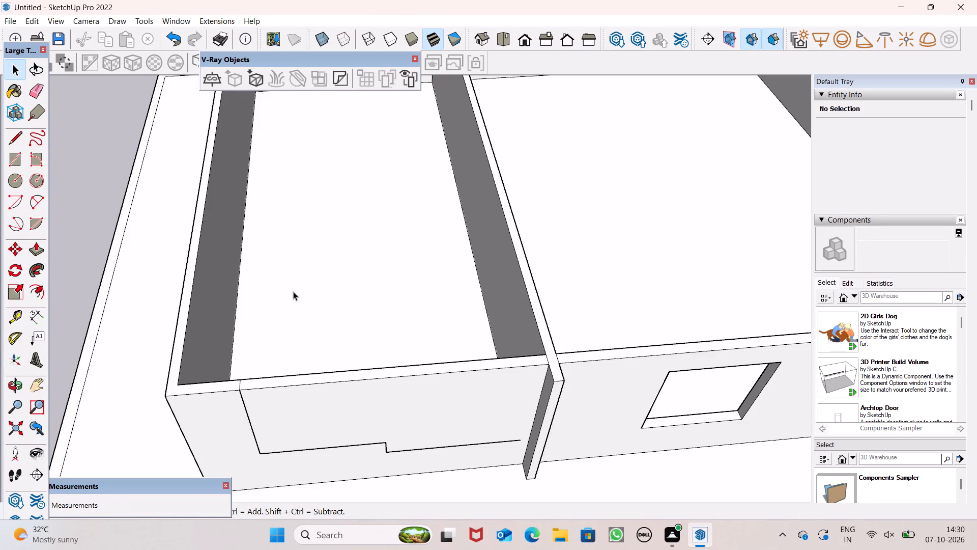
Push/Pull the top of the side wall between the 7" line and the pier down about 6' 1" to the stepped outline's upper level.
click(38, 249)
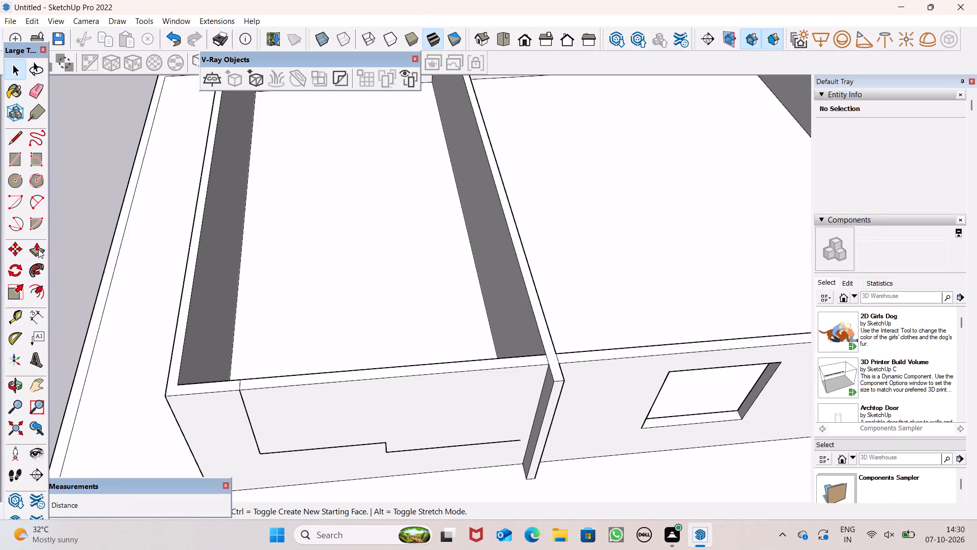
scroll(267, 383, up, 3)
drag(268, 381, 278, 398)
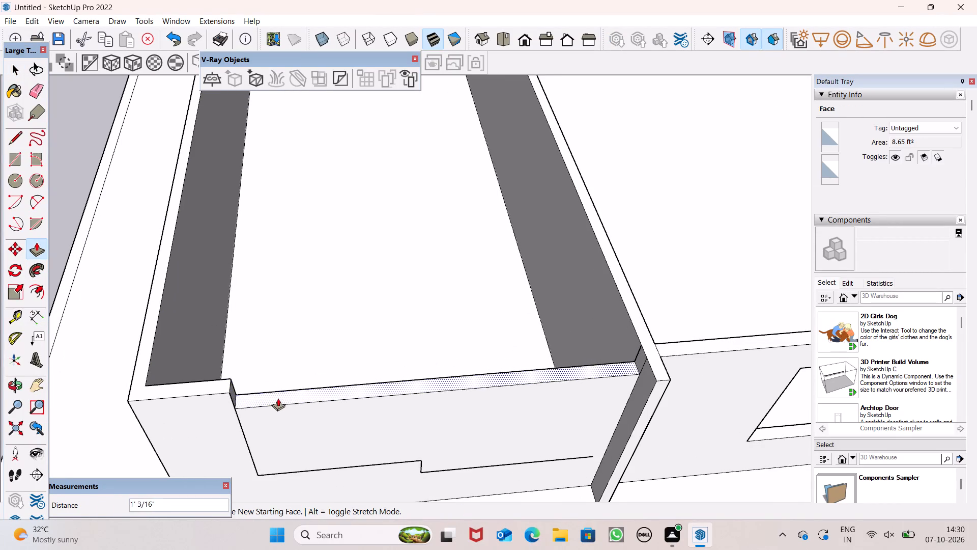
drag(278, 398, 333, 476)
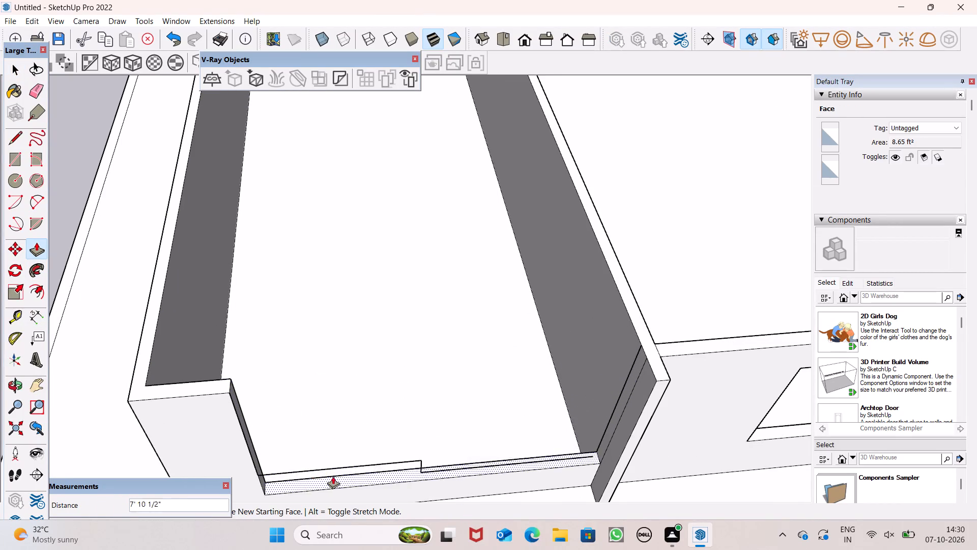
drag(333, 476, 343, 469)
scroll(383, 404, down, 4)
middle_drag(415, 465, 411, 329)
scroll(503, 377, up, 3)
middle_drag(446, 360, 401, 397)
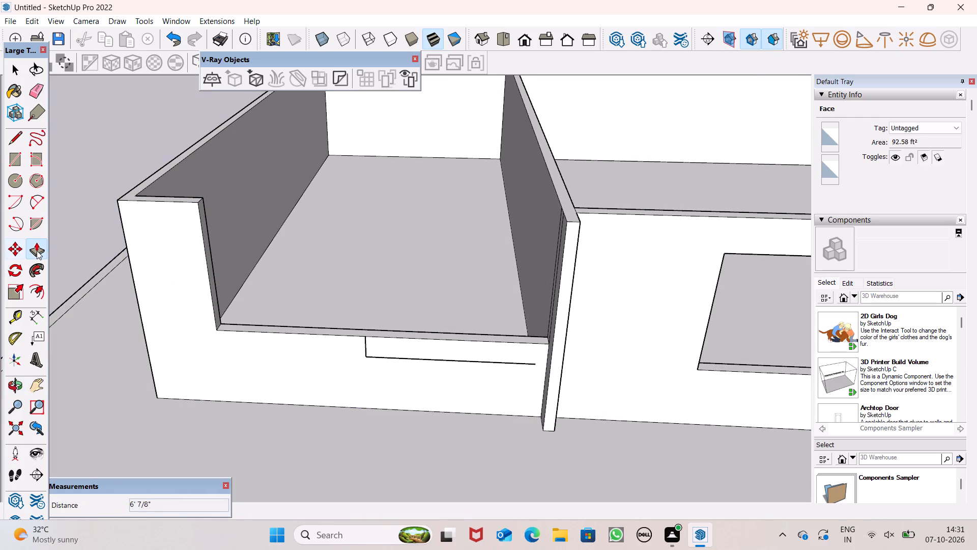
Draw a 7" line across the lowered wall top at the stepped outline's short vertical line.
click(16, 147)
scroll(364, 279, up, 3)
scroll(366, 297, down, 1)
scroll(366, 297, up, 1)
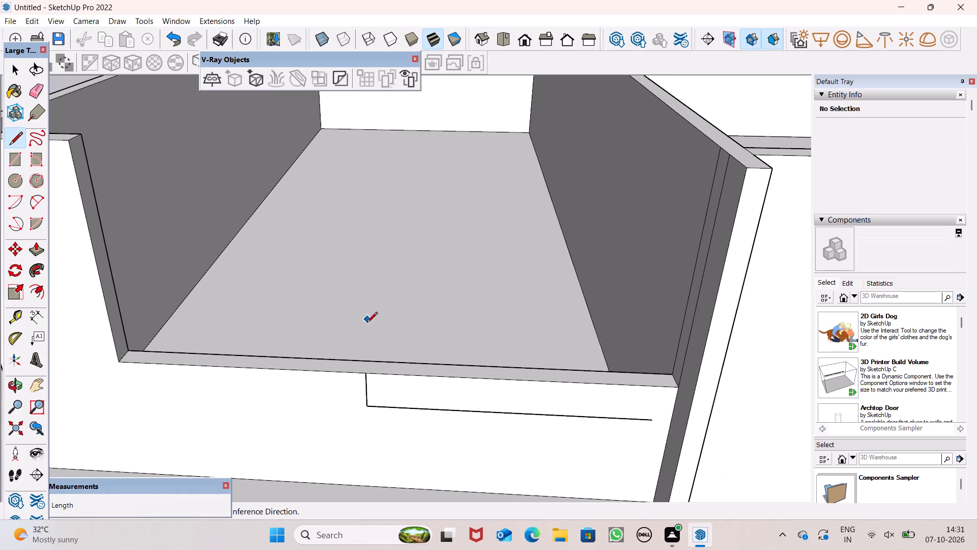
drag(366, 370, 366, 365)
click(367, 361)
key(space)
Push/Pull the wall-top section beside the pier down to the lower line of the stepped outline.
scroll(383, 239, down, 3)
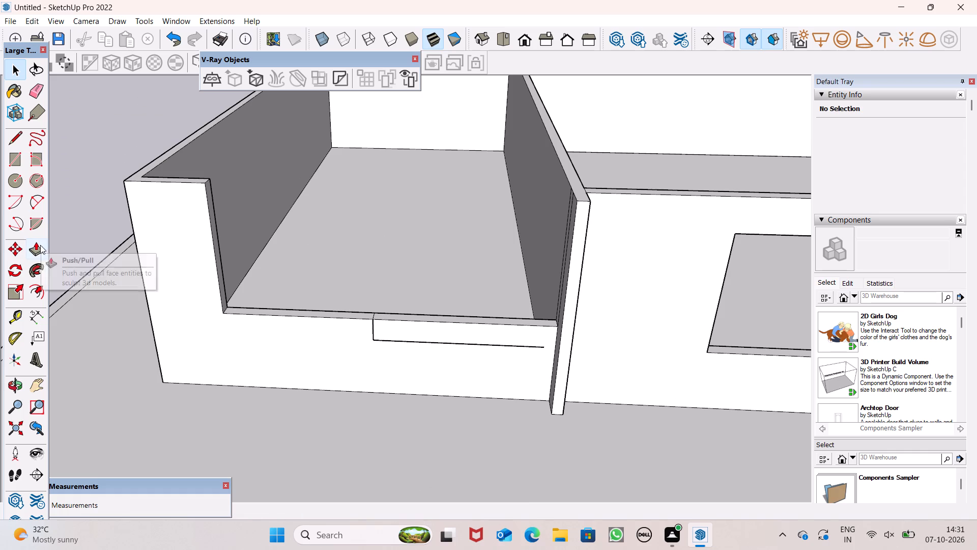
click(40, 248)
middle_drag(583, 357, 627, 463)
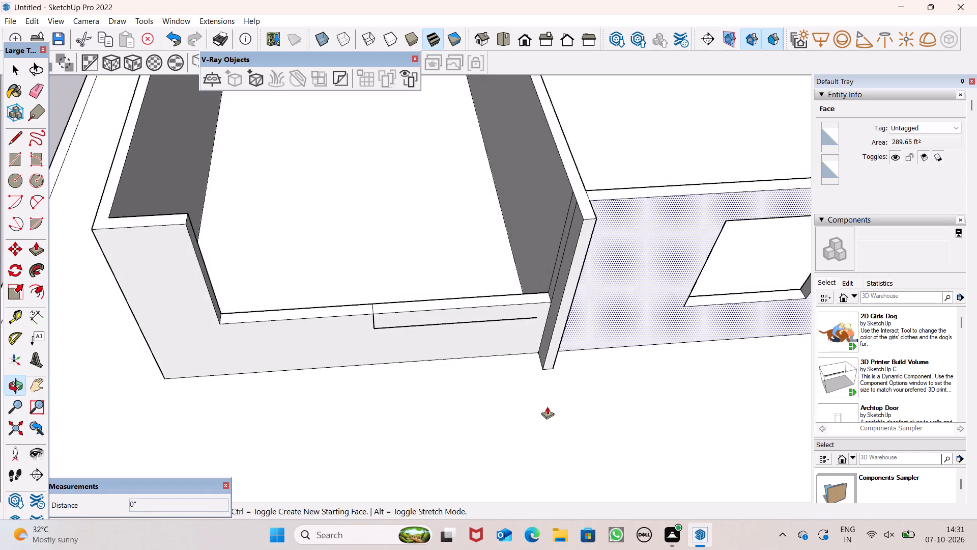
scroll(547, 394, up, 3)
drag(410, 268, 415, 286)
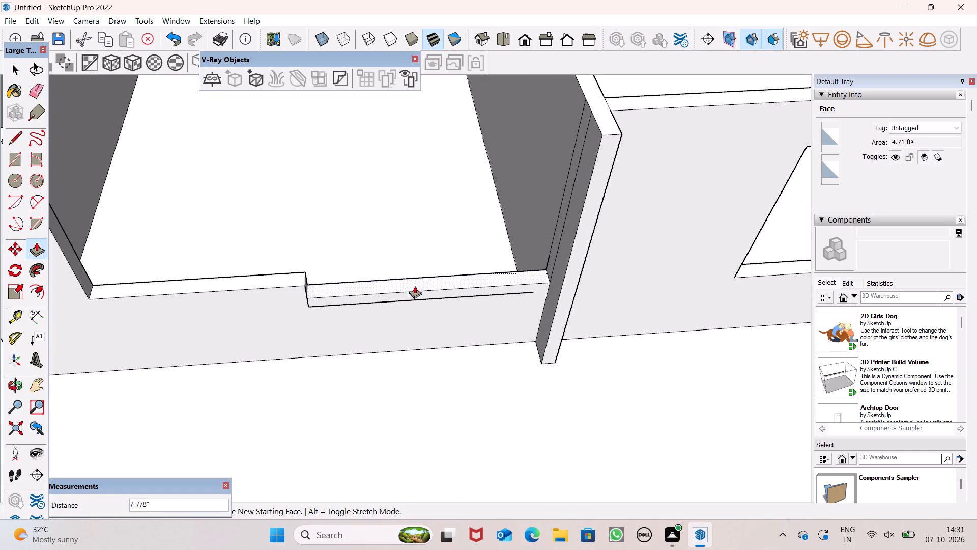
drag(415, 286, 420, 299)
scroll(535, 351, up, 2)
middle_drag(535, 350, 545, 241)
scroll(539, 292, down, 1)
key(space)
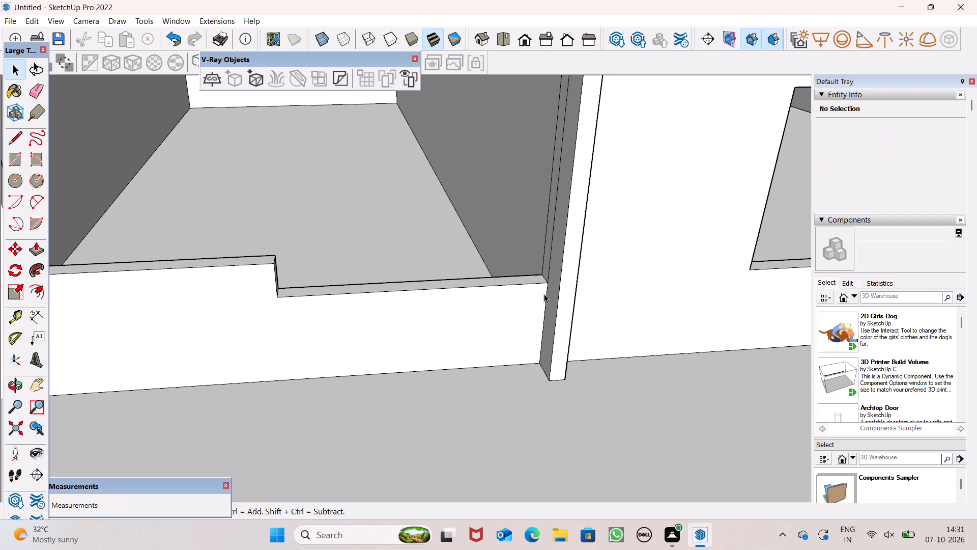
Erase the leftover vertical lines on the partition face where it meets the projecting pier.
scroll(541, 265, down, 5)
scroll(549, 276, up, 1)
scroll(558, 259, down, 2)
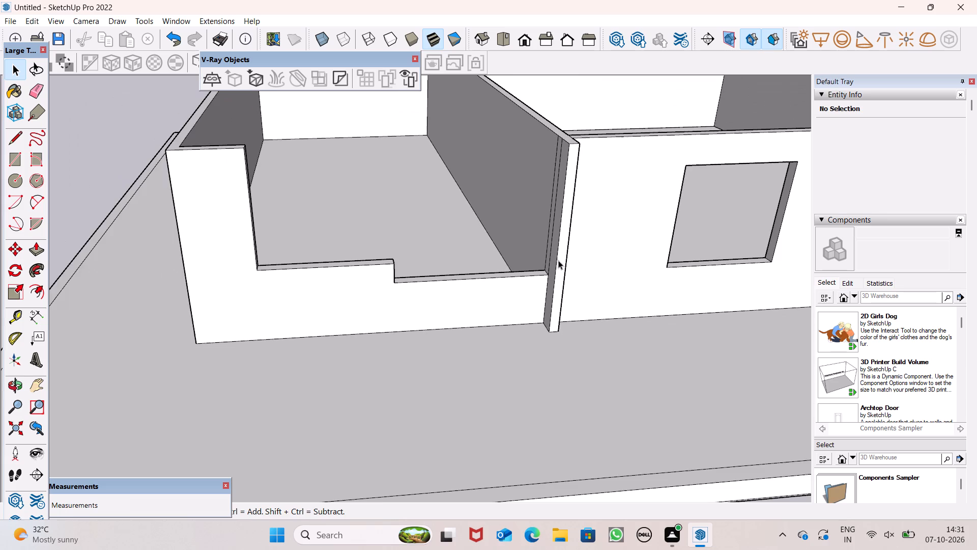
middle_drag(558, 264, 594, 229)
scroll(530, 159, up, 1)
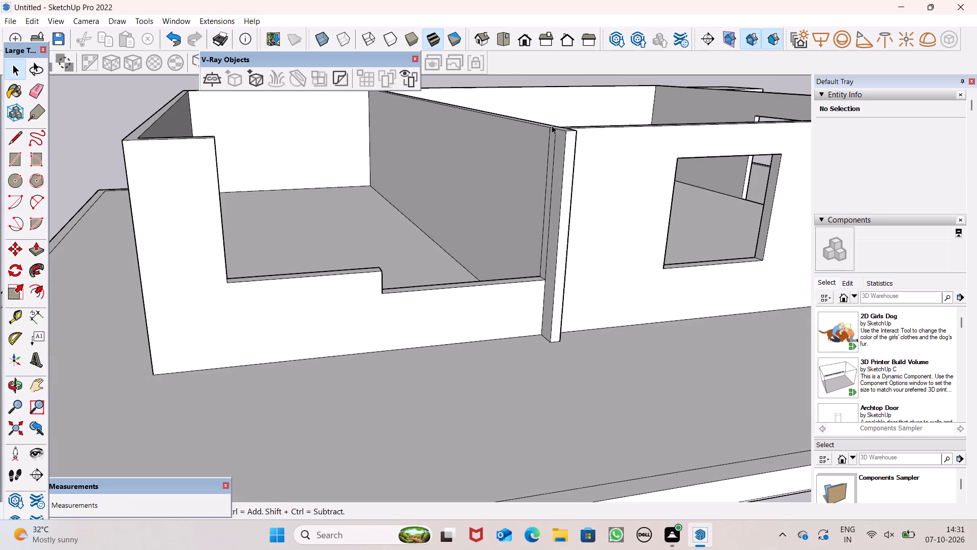
scroll(566, 180, down, 2)
middle_drag(551, 209, 674, 242)
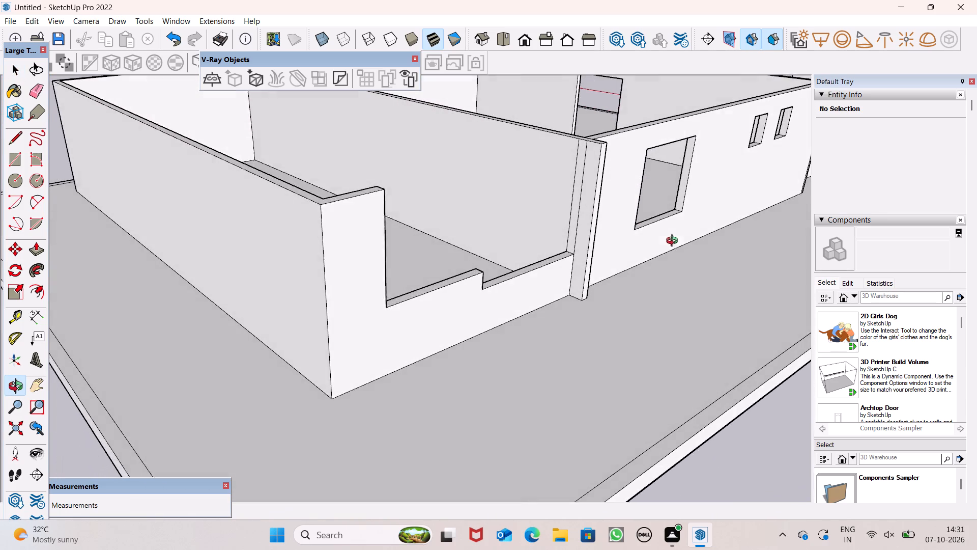
middle_drag(674, 242, 660, 230)
click(40, 100)
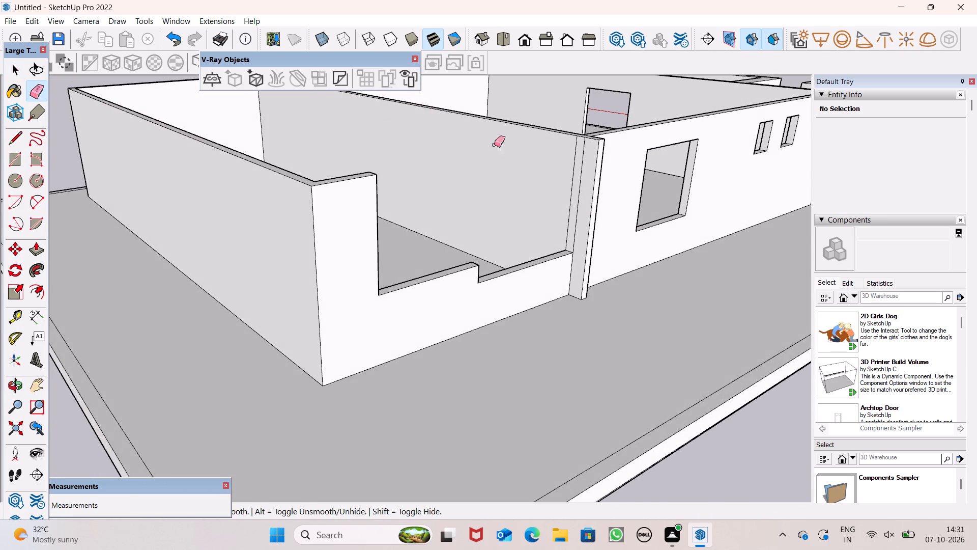
scroll(547, 159, up, 5)
scroll(573, 167, down, 1)
scroll(573, 167, up, 1)
drag(582, 166, 595, 165)
drag(595, 165, 576, 163)
click(576, 163)
scroll(568, 208, down, 2)
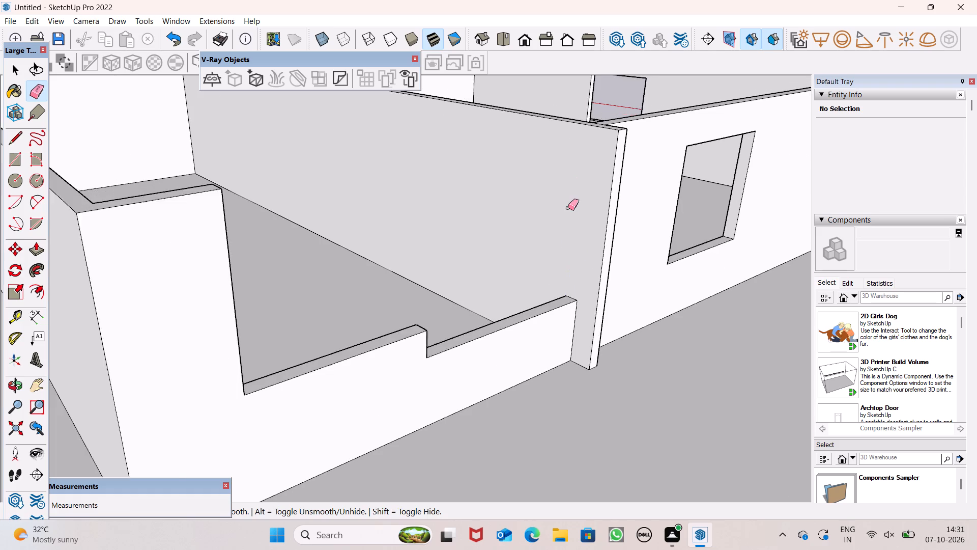
Push/Pull the pier's end face back about 1' so it sits flush with the side wall.
scroll(568, 208, down, 1)
middle_drag(587, 257, 445, 250)
scroll(477, 183, down, 7)
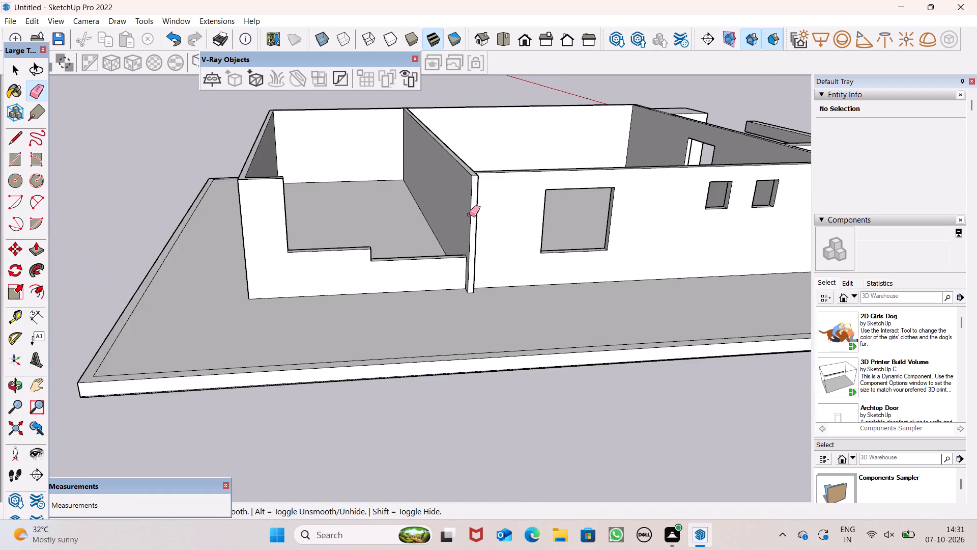
scroll(469, 214, down, 3)
middle_drag(486, 273, 576, 348)
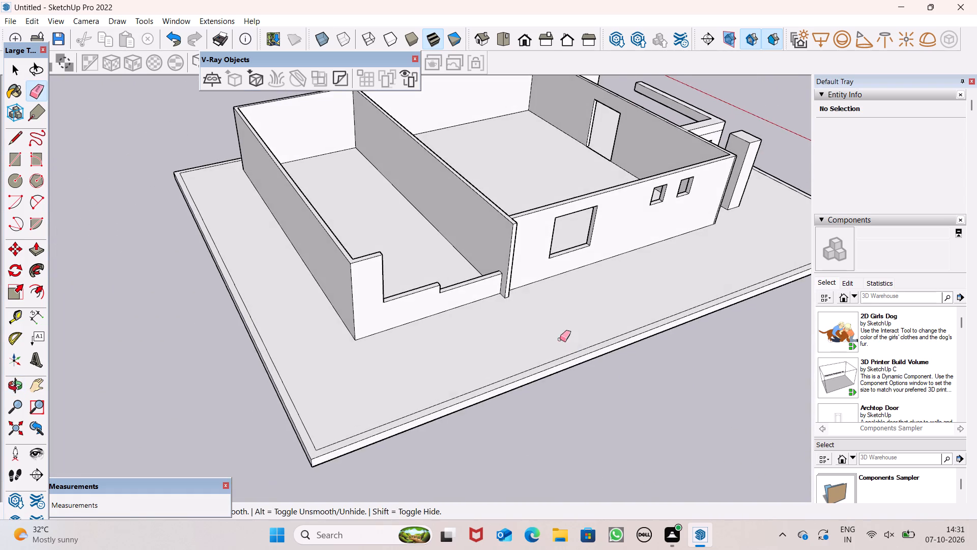
scroll(501, 292, up, 5)
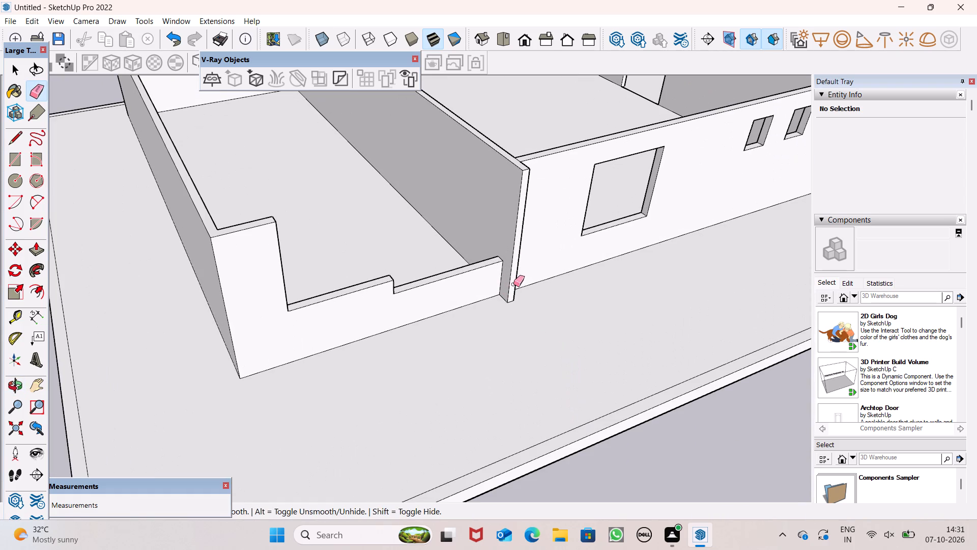
scroll(515, 279, up, 3)
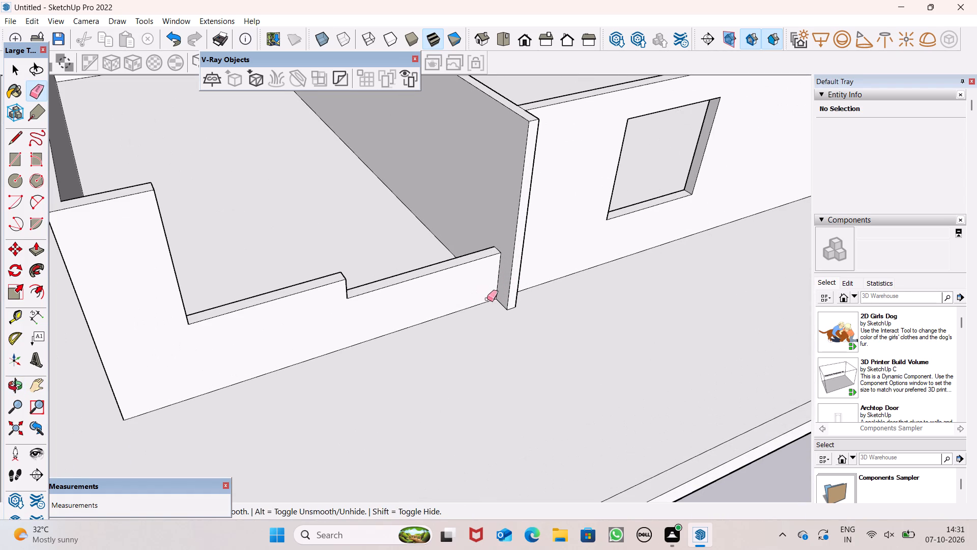
middle_drag(520, 311, 364, 349)
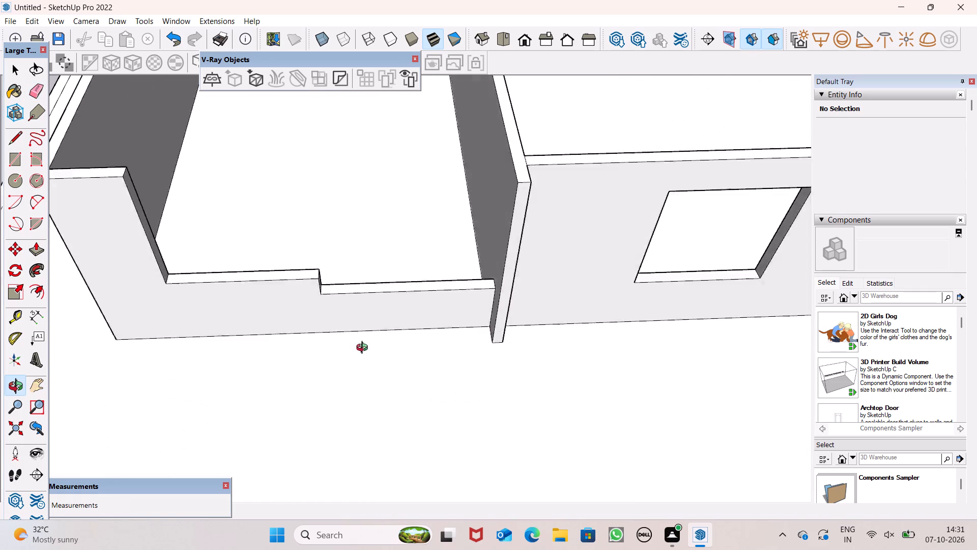
middle_drag(364, 349, 352, 303)
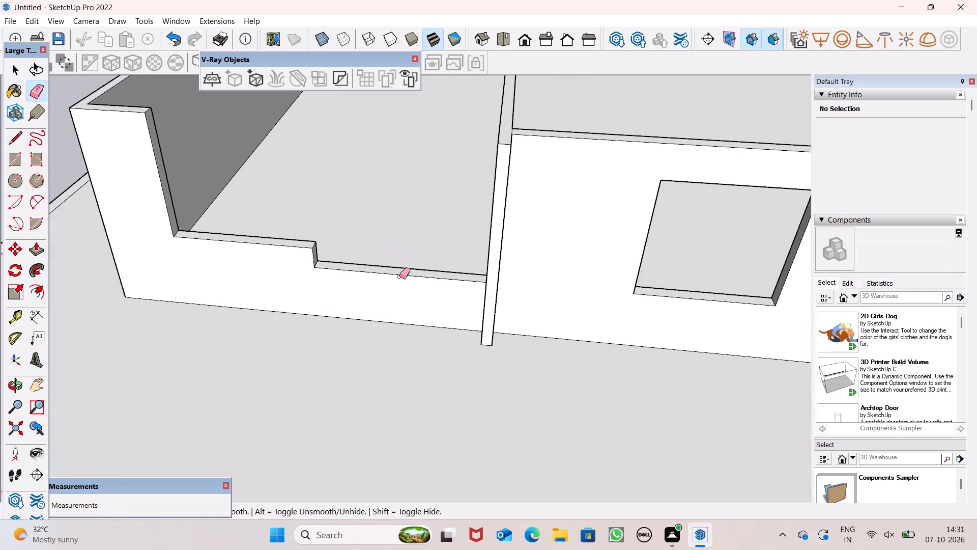
middle_drag(524, 287, 308, 301)
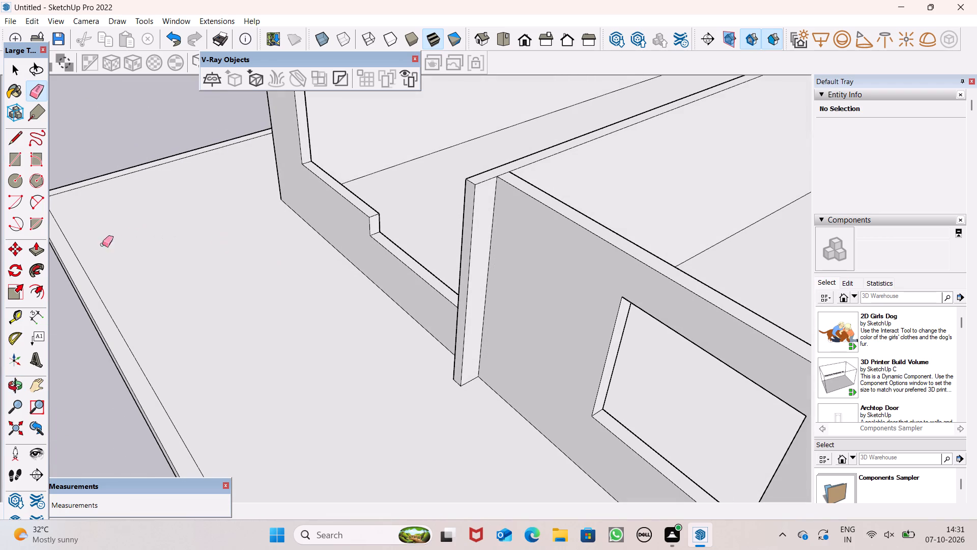
click(38, 251)
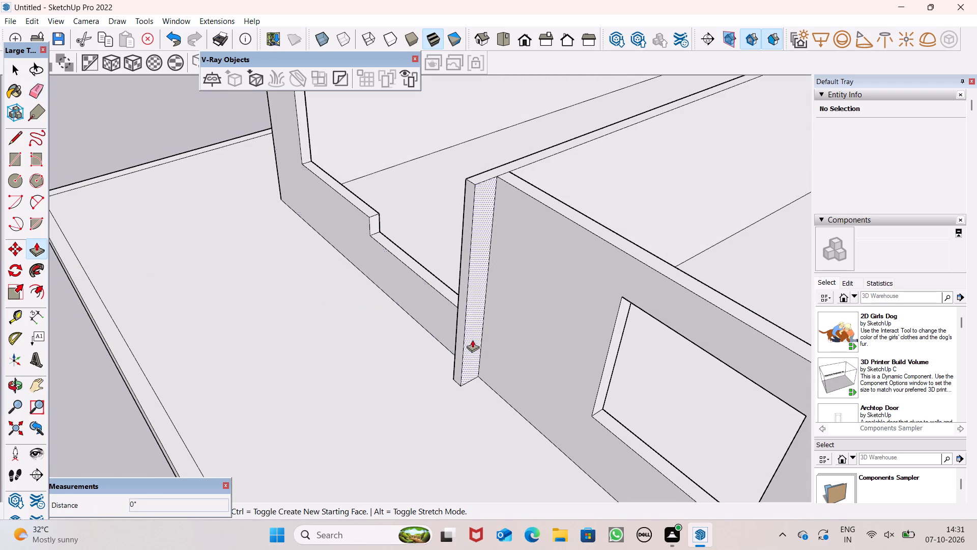
drag(462, 340, 433, 315)
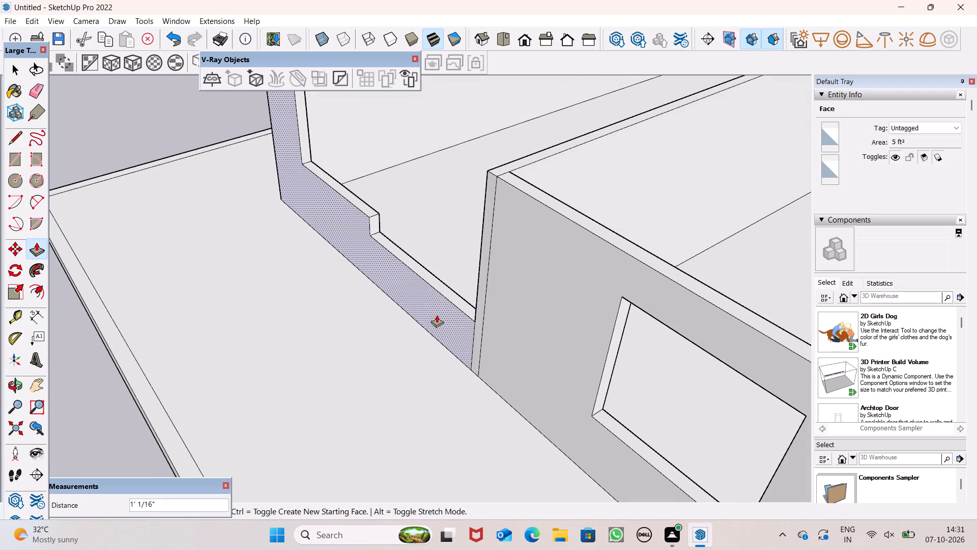
Push/Pull the pier's narrow end face outward about 6" from the side wall.
middle_drag(501, 356, 607, 404)
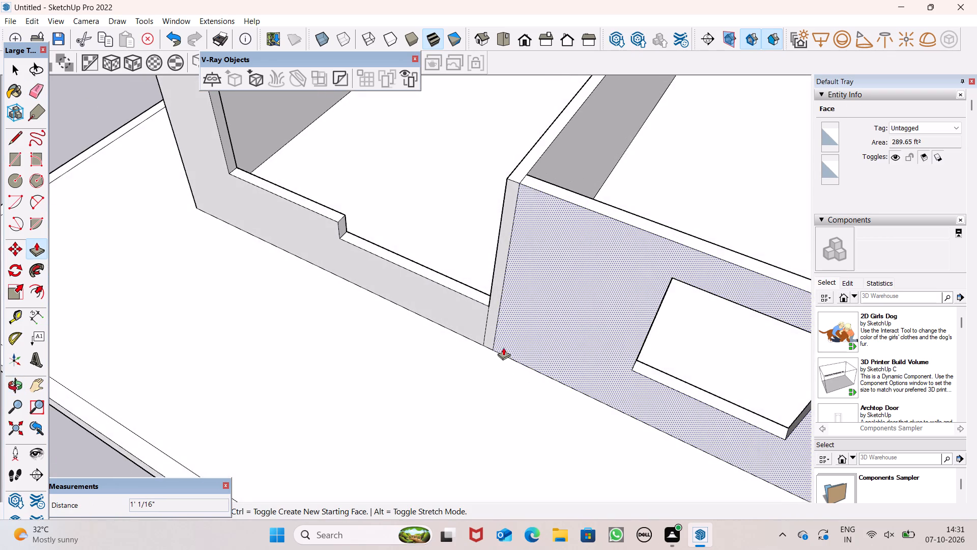
scroll(502, 340, up, 1)
scroll(502, 339, down, 1)
scroll(501, 339, up, 3)
drag(492, 309, 484, 317)
drag(484, 317, 473, 325)
Examine the pier, the stepped wall opening and the whole building from several sides.
scroll(506, 302, down, 1)
middle_drag(554, 358, 596, 183)
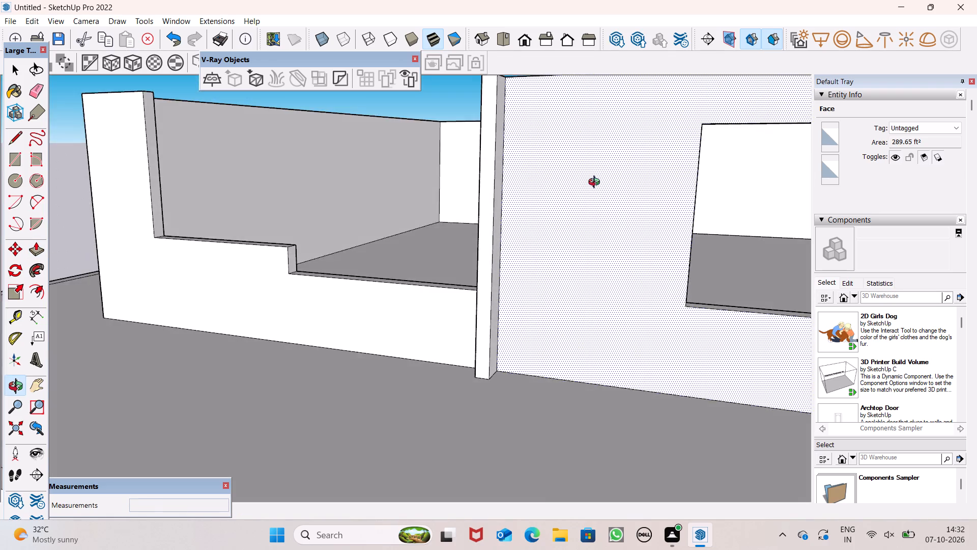
middle_drag(596, 183, 903, 270)
scroll(547, 284, down, 6)
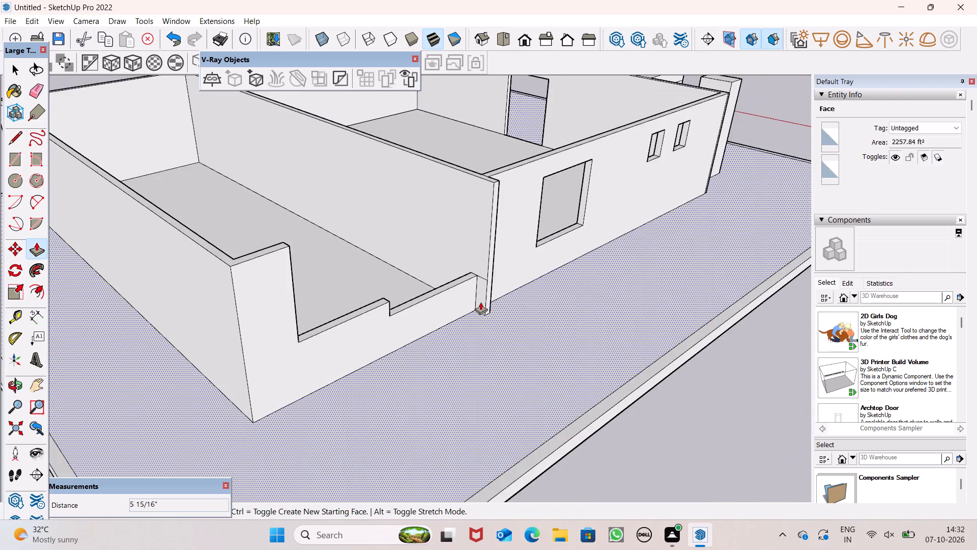
scroll(480, 304, down, 8)
scroll(496, 284, up, 1)
middle_drag(555, 301, 286, 311)
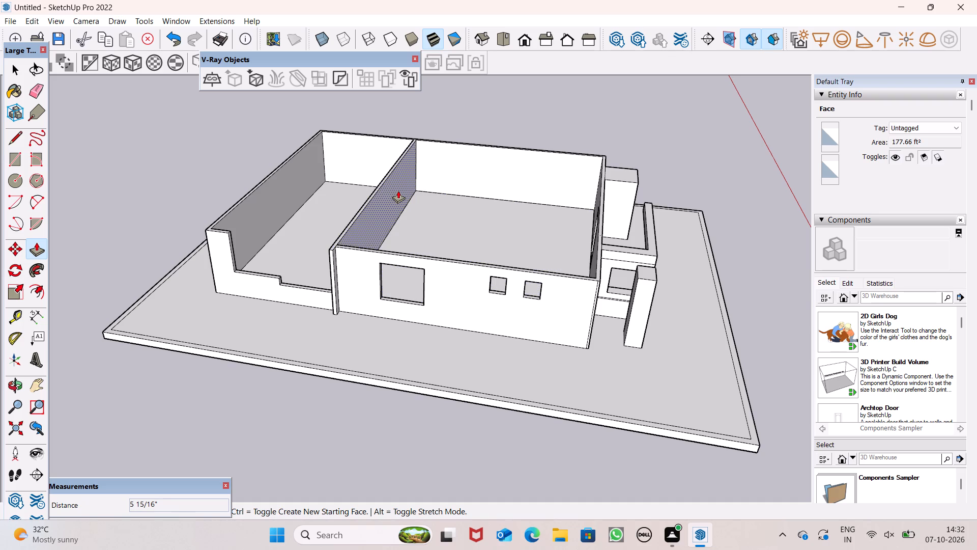
Draw a line about 16' 8" long across the porch beam's front face, just above and parallel to its lower edge.
scroll(398, 190, down, 1)
middle_drag(534, 249, 257, 173)
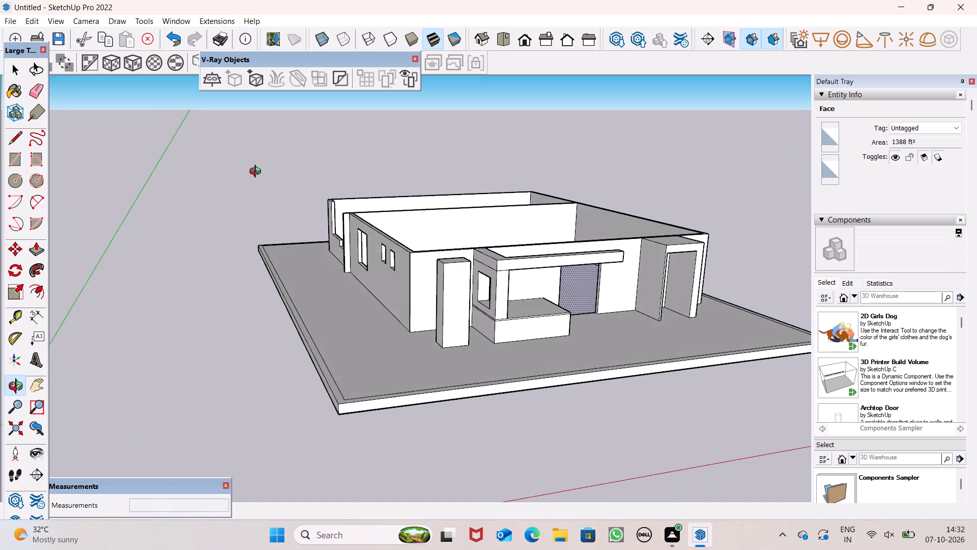
middle_drag(257, 173, 207, 166)
scroll(495, 244, up, 2)
scroll(550, 251, down, 1)
scroll(551, 251, up, 2)
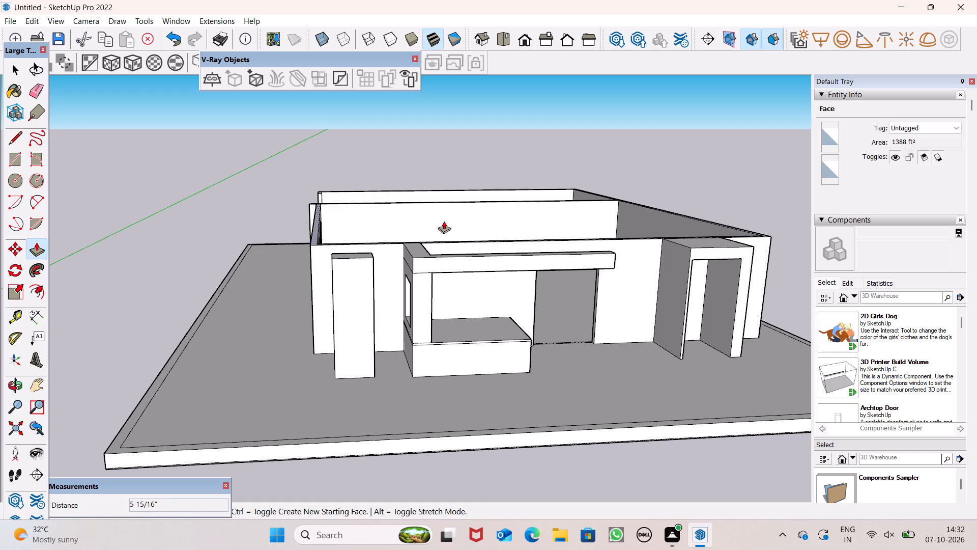
scroll(324, 213, up, 1)
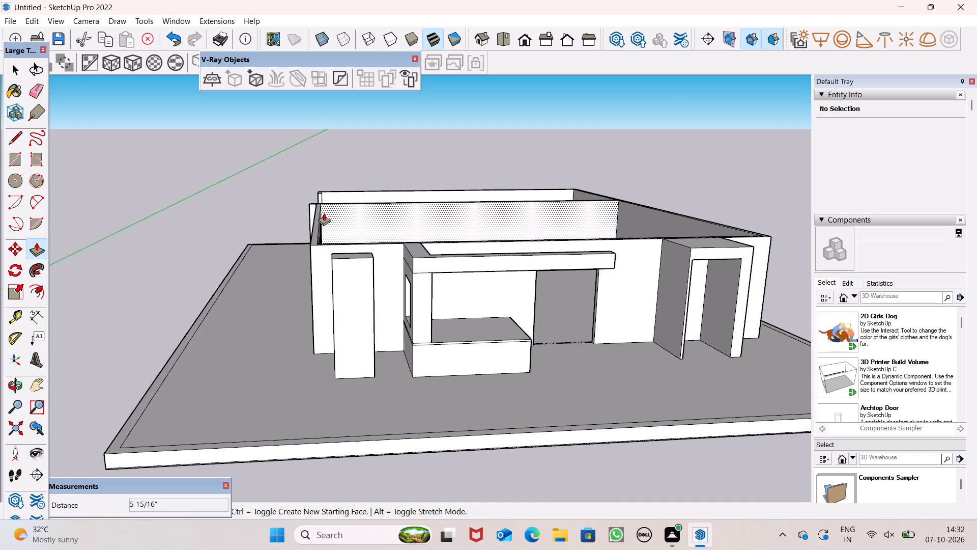
scroll(324, 213, up, 2)
scroll(324, 213, down, 1)
click(14, 140)
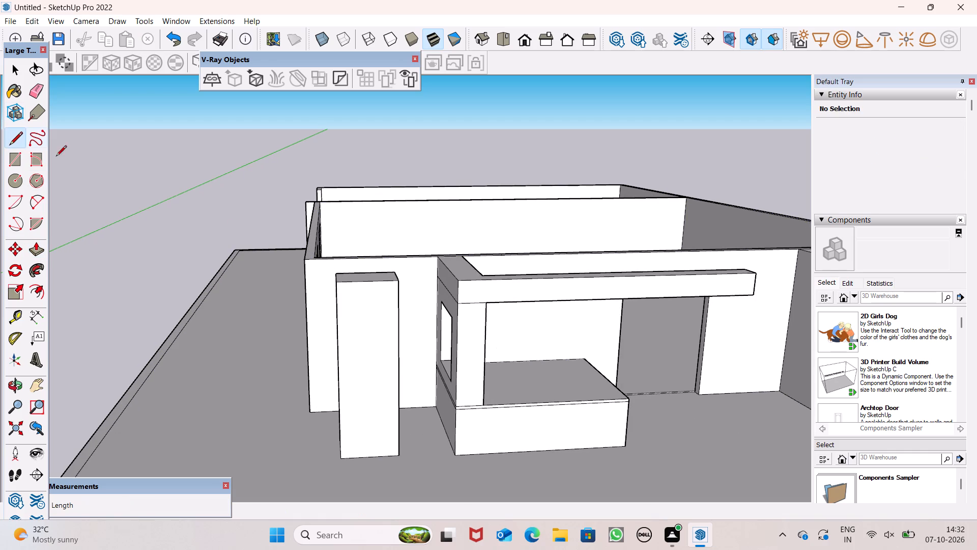
scroll(715, 272, up, 7)
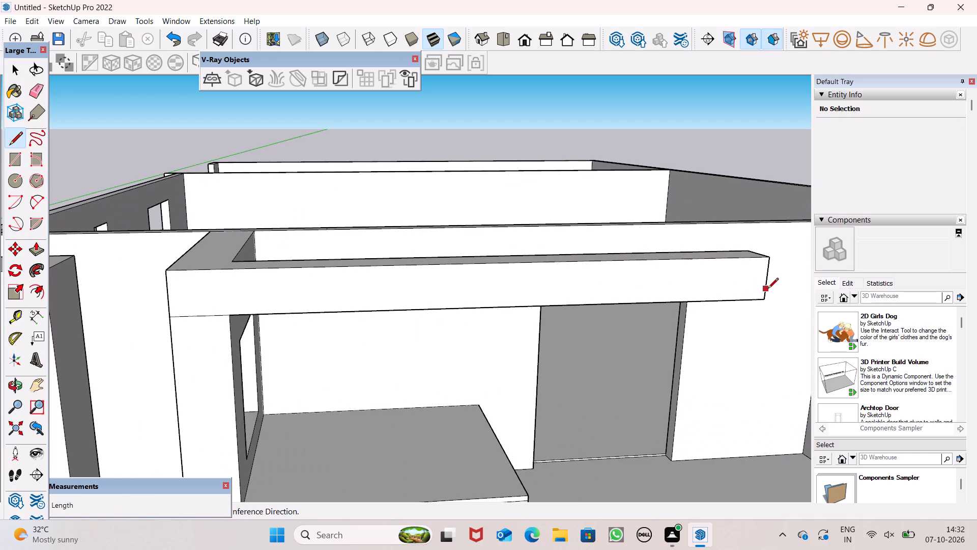
scroll(768, 289, up, 6)
click(762, 298)
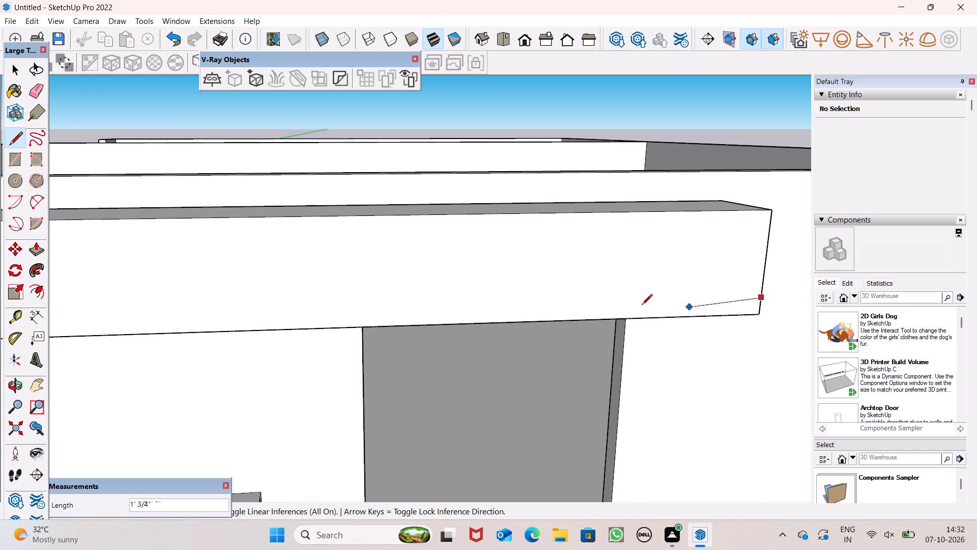
scroll(623, 306, down, 2)
scroll(649, 265, down, 8)
scroll(605, 279, down, 1)
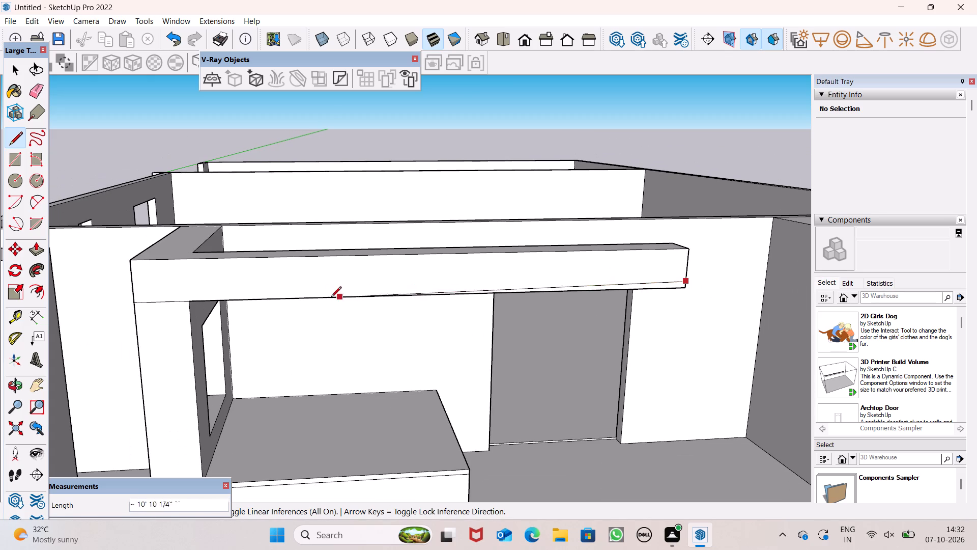
scroll(136, 293, up, 3)
click(134, 294)
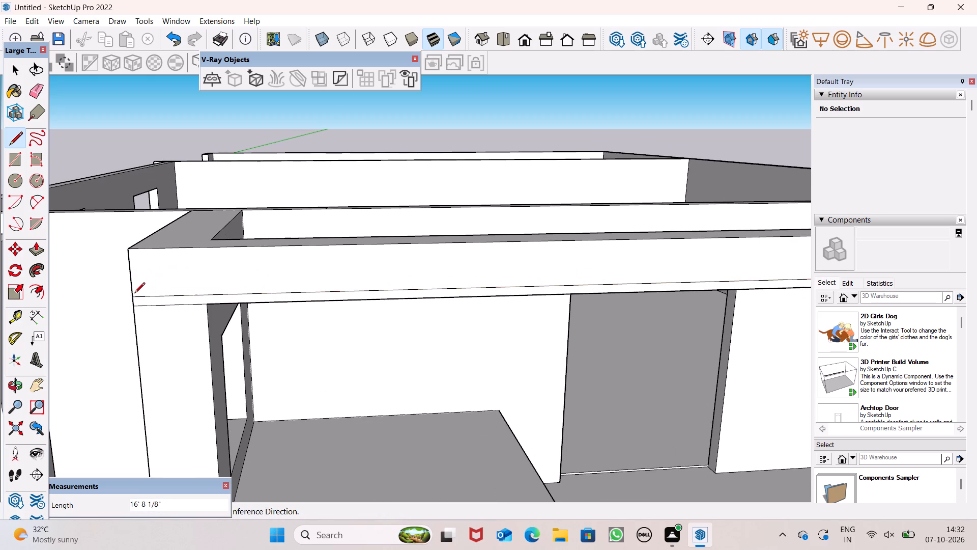
Continue the line around the corner with a line about 6' 10" long across the porch beam's side face to the house wall.
scroll(166, 294, down, 2)
middle_drag(199, 306, 527, 305)
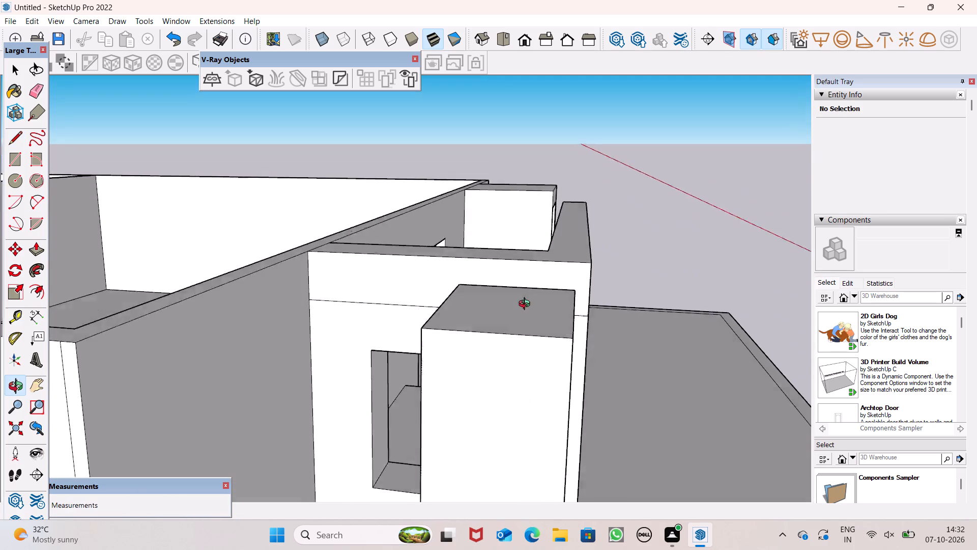
middle_drag(527, 305, 539, 346)
click(602, 367)
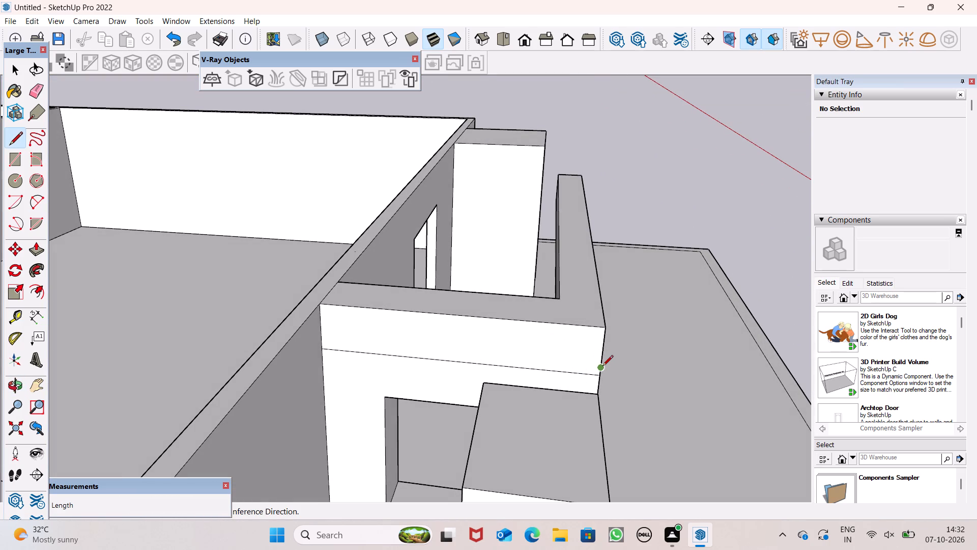
click(318, 341)
key(space)
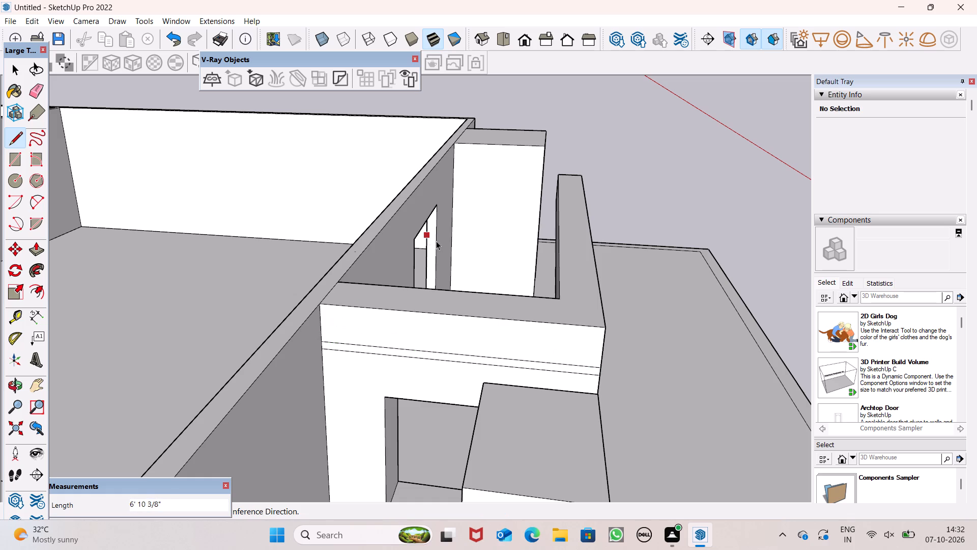
key(space)
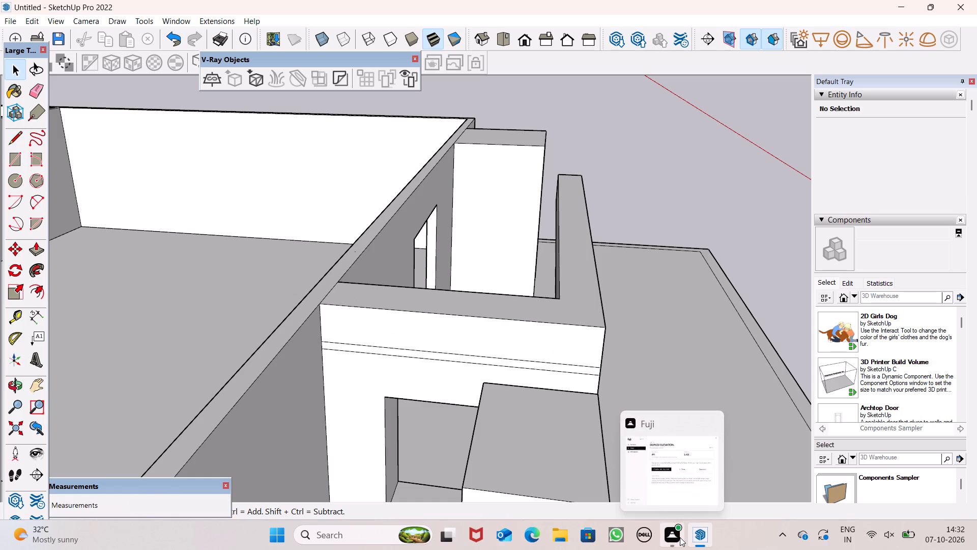
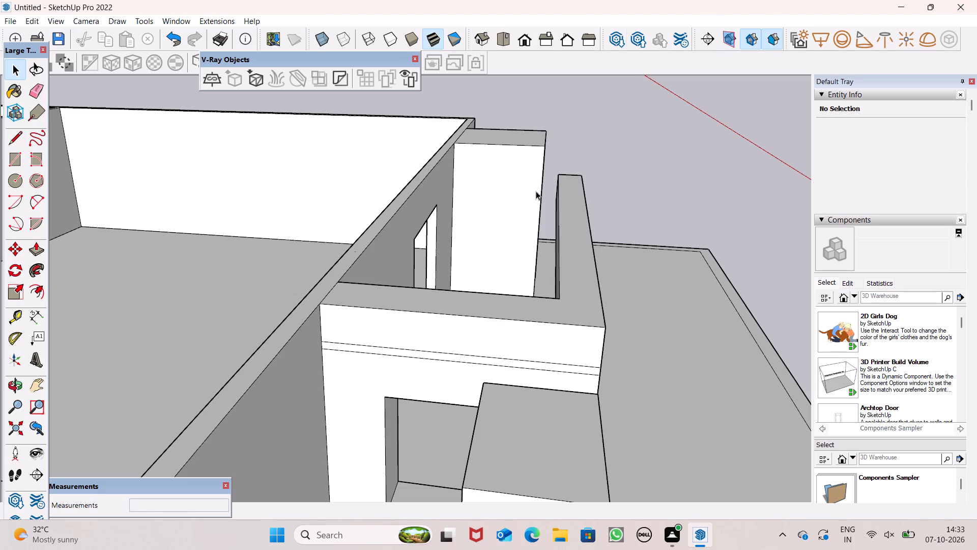
Examine the house model from the side wall around to the front entrance and porch.
scroll(553, 198, down, 2)
scroll(553, 198, up, 1)
scroll(553, 198, down, 7)
scroll(568, 248, up, 5)
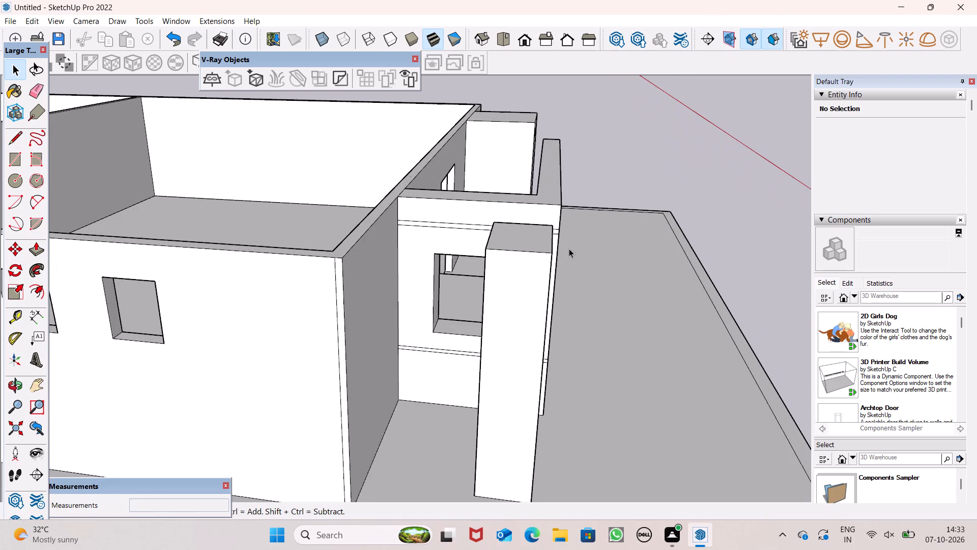
scroll(593, 245, down, 3)
scroll(588, 172, down, 4)
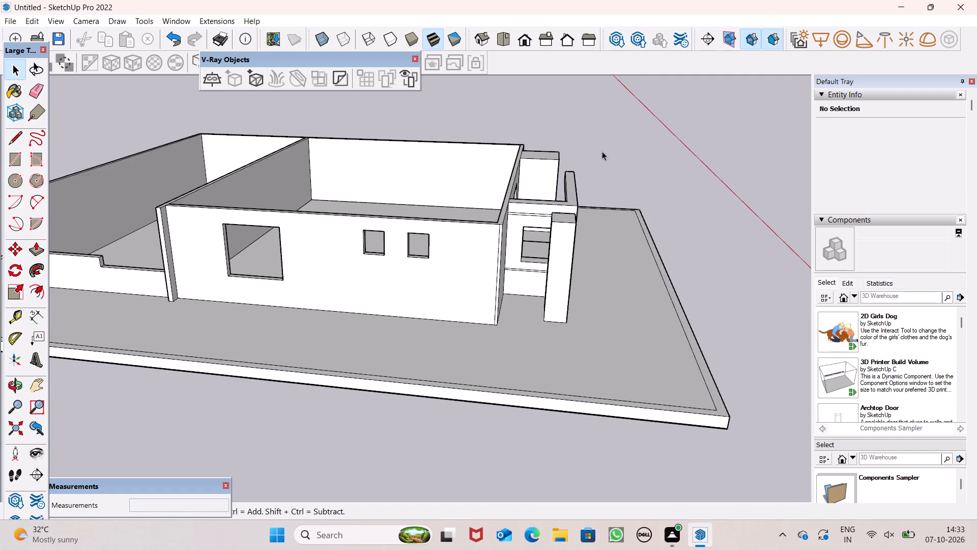
scroll(602, 151, down, 5)
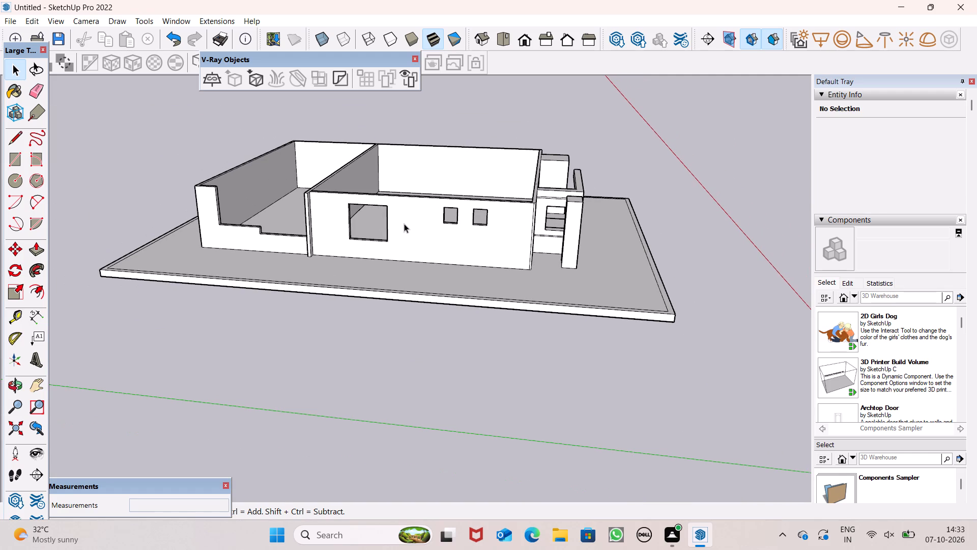
scroll(404, 224, up, 4)
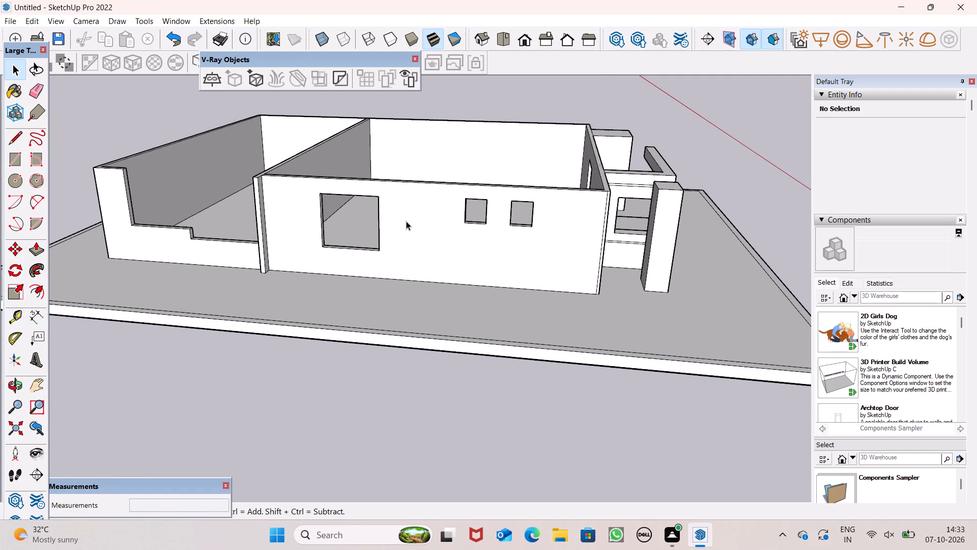
scroll(406, 221, down, 2)
scroll(439, 234, up, 1)
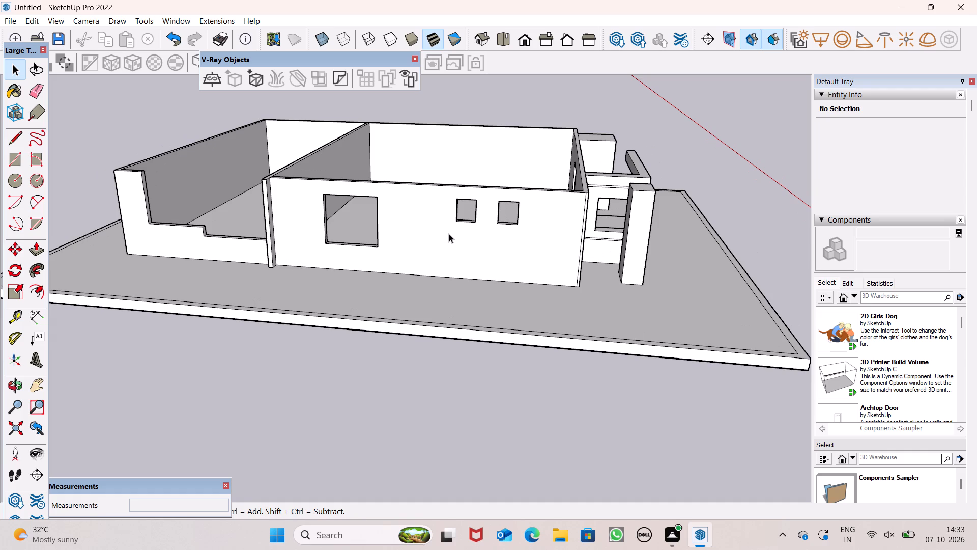
scroll(498, 224, down, 3)
middle_drag(675, 263, 676, 263)
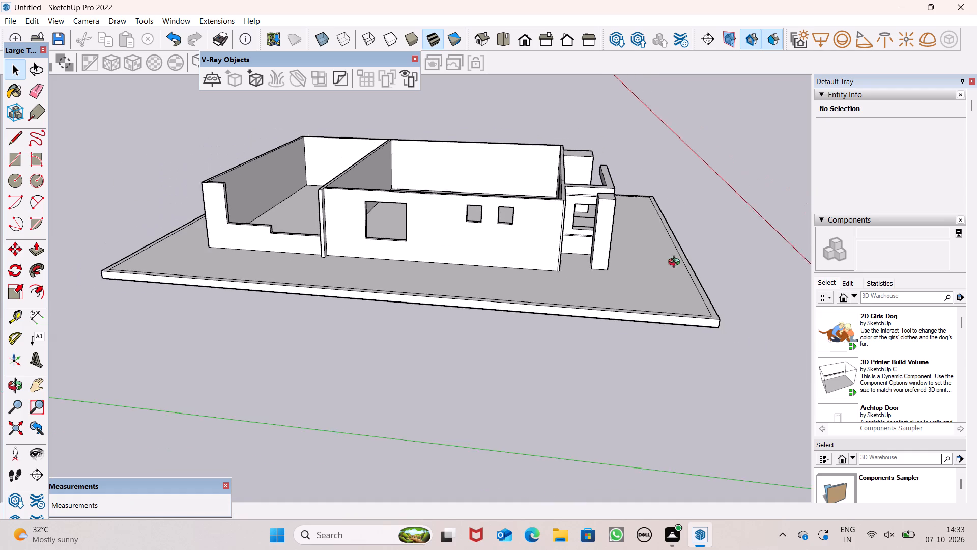
middle_drag(676, 263, 351, 271)
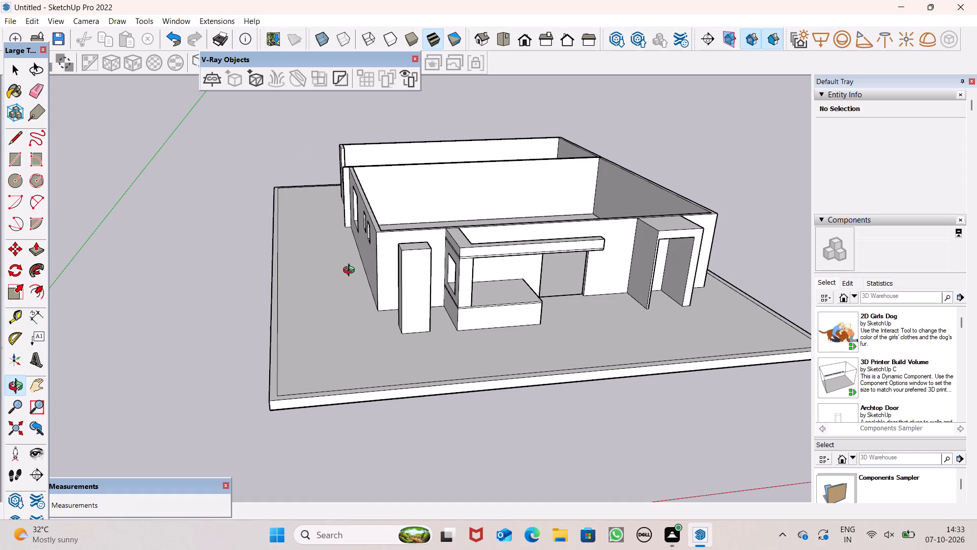
middle_drag(351, 271, 340, 268)
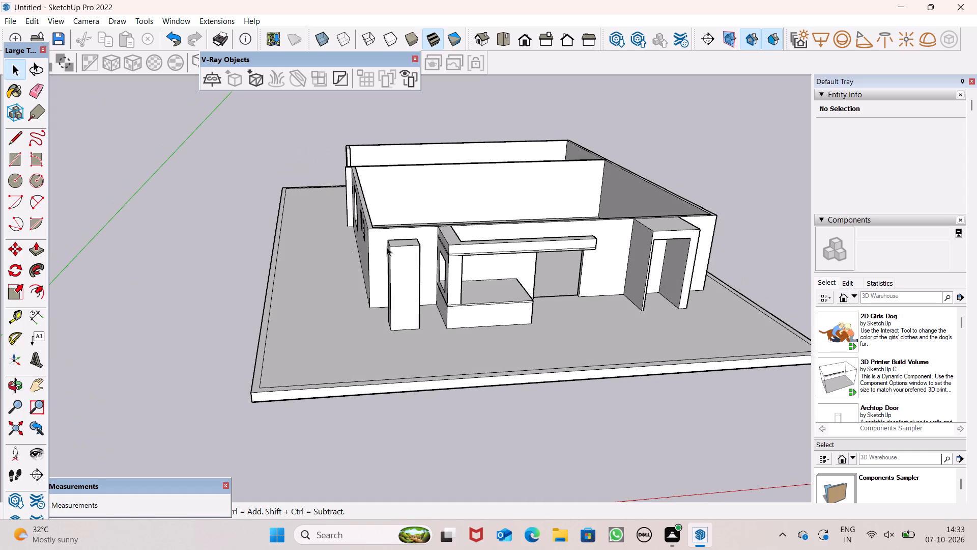
Draw a rectangle about 7' 11" by 3' 5" on the ground against the front face of the porch platform.
scroll(710, 310, up, 7)
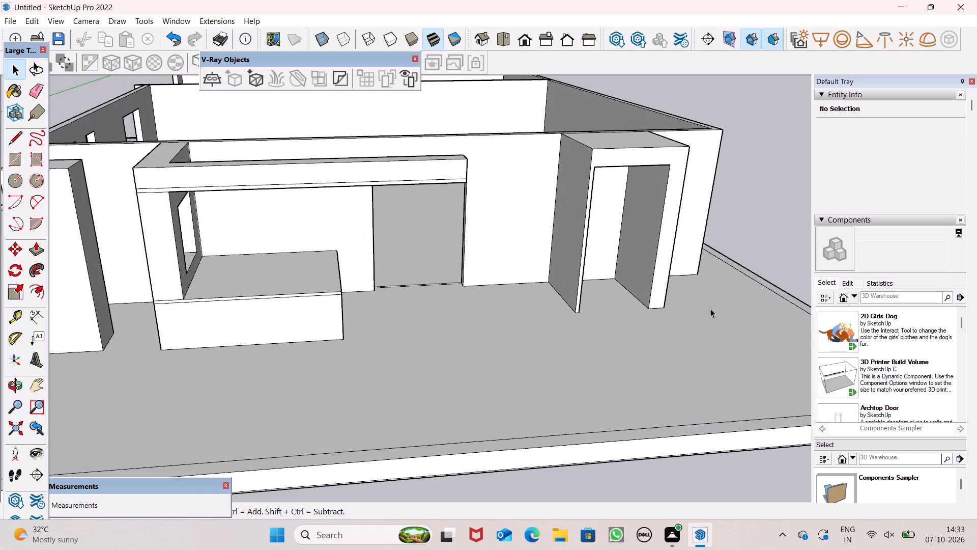
middle_drag(715, 328, 685, 346)
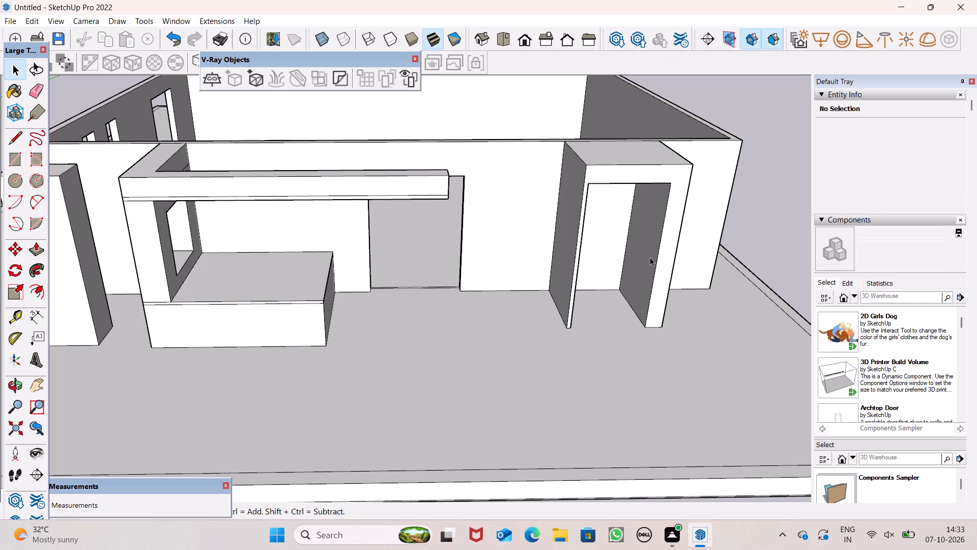
click(15, 162)
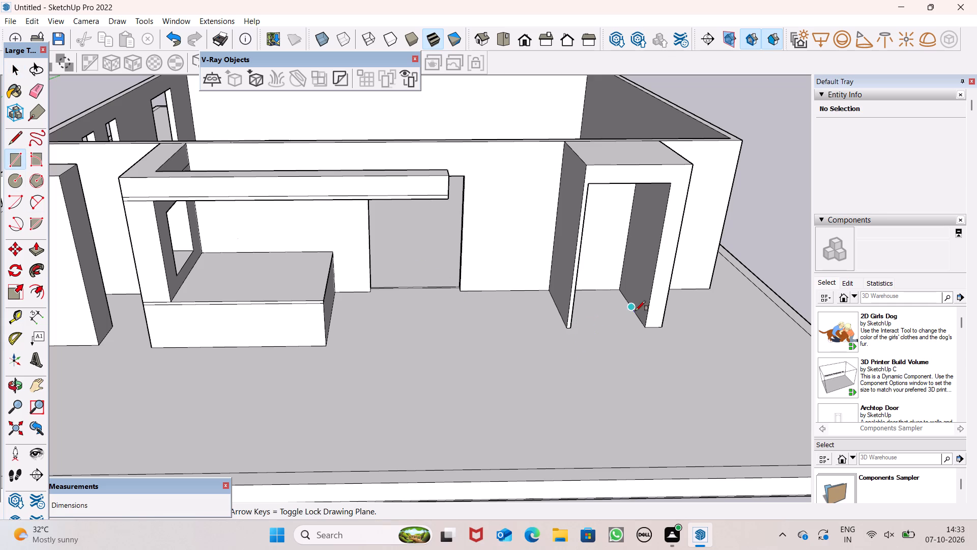
middle_drag(635, 301, 645, 398)
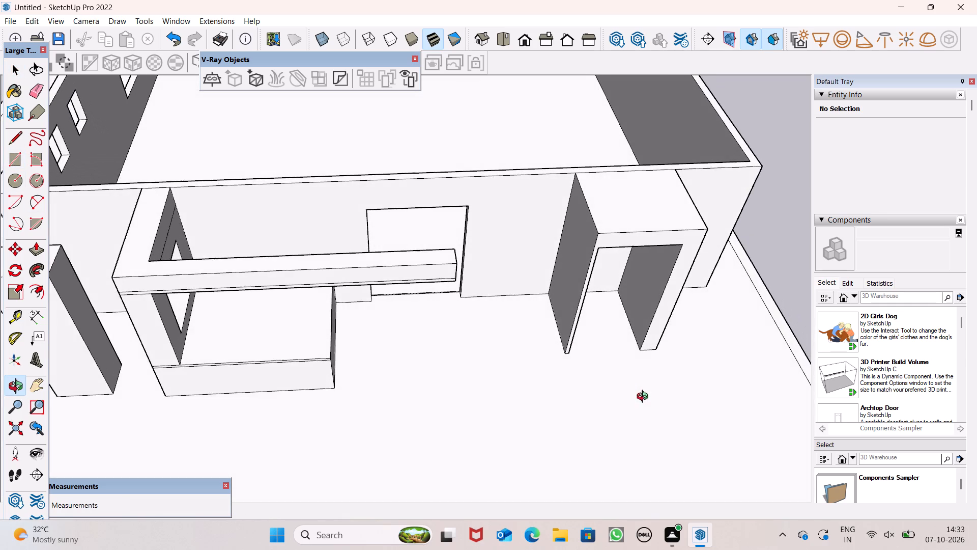
middle_drag(645, 398, 644, 397)
scroll(542, 327, down, 5)
scroll(415, 388, up, 6)
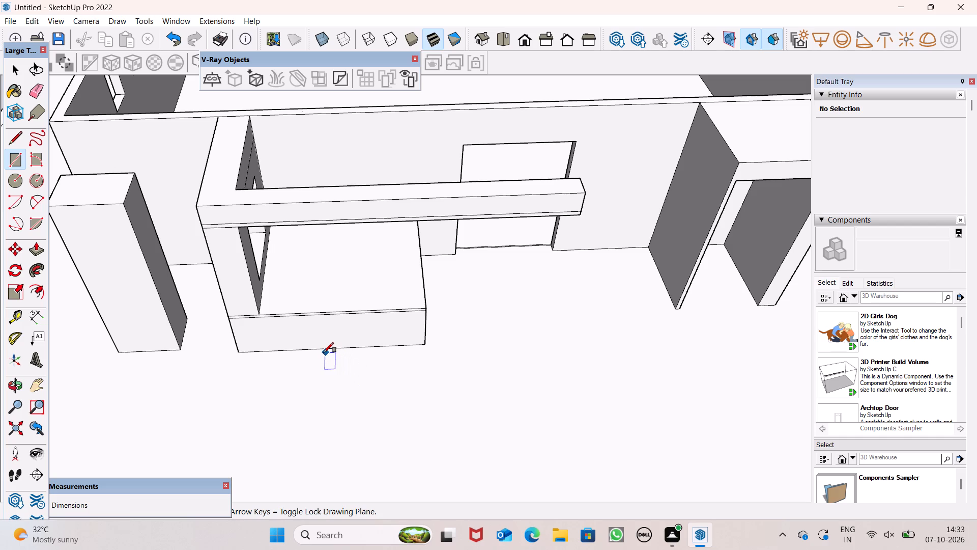
click(322, 352)
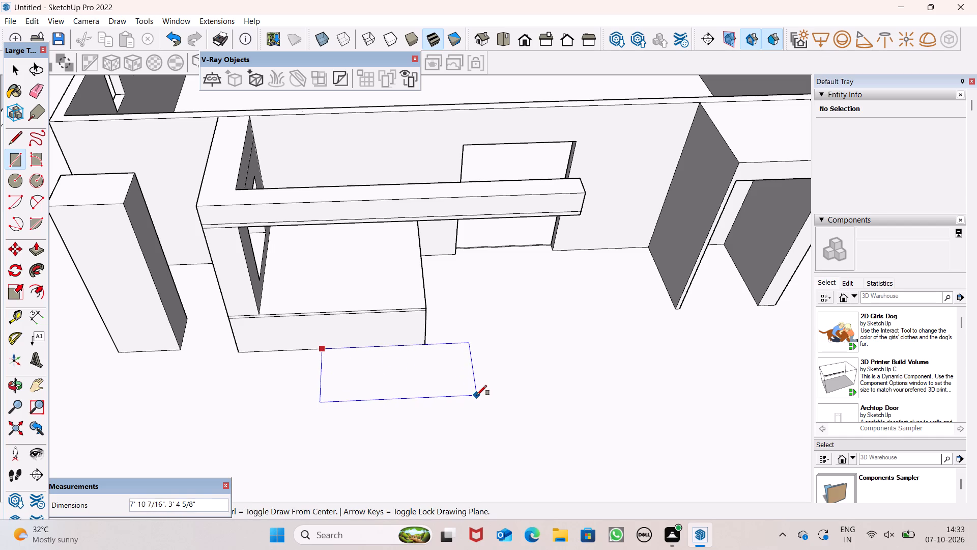
click(477, 395)
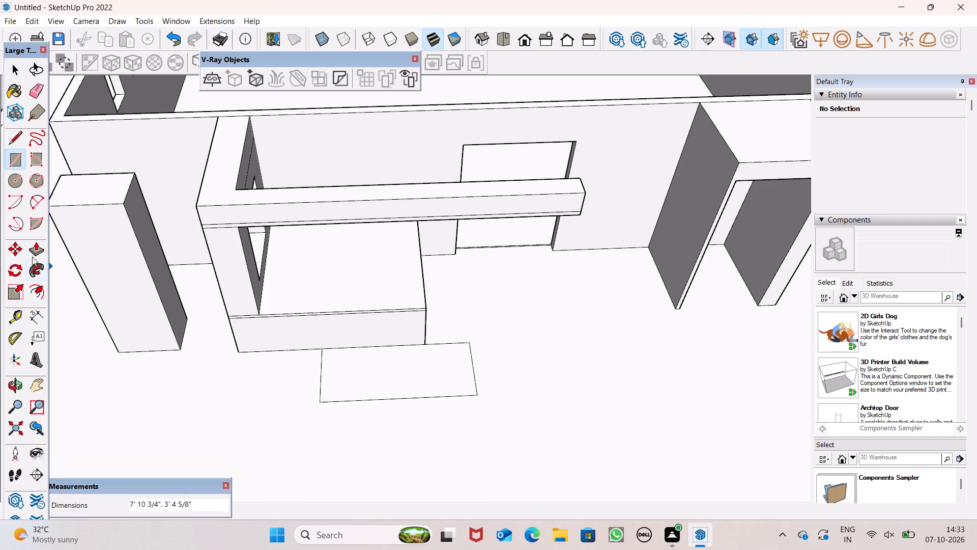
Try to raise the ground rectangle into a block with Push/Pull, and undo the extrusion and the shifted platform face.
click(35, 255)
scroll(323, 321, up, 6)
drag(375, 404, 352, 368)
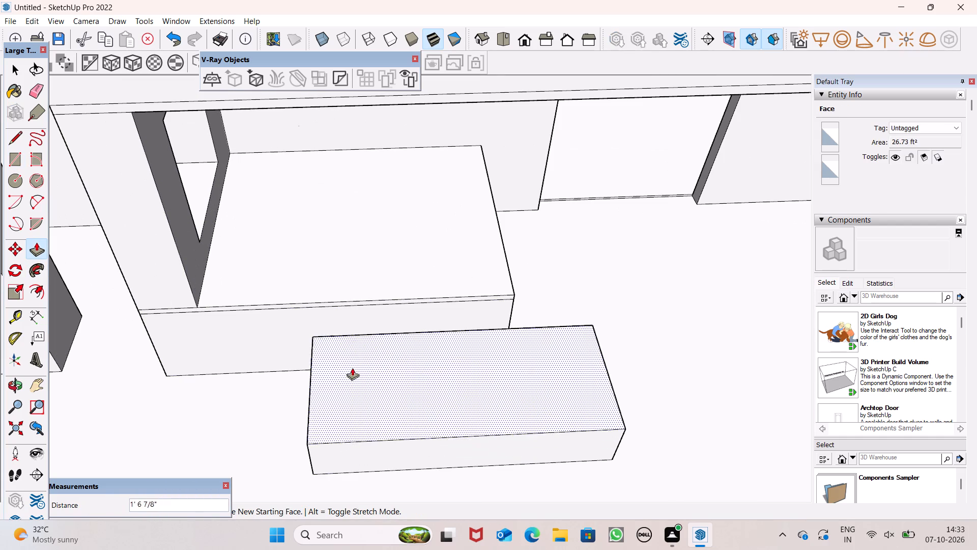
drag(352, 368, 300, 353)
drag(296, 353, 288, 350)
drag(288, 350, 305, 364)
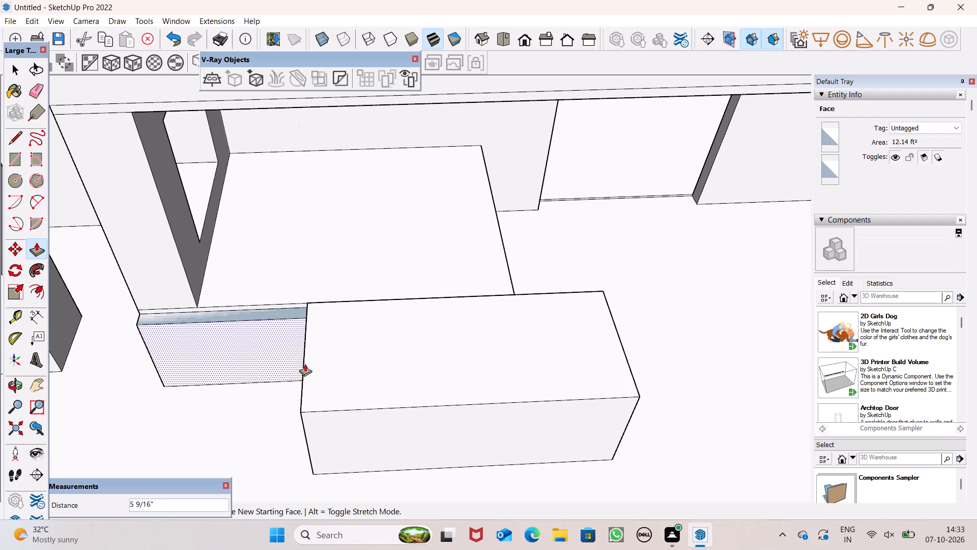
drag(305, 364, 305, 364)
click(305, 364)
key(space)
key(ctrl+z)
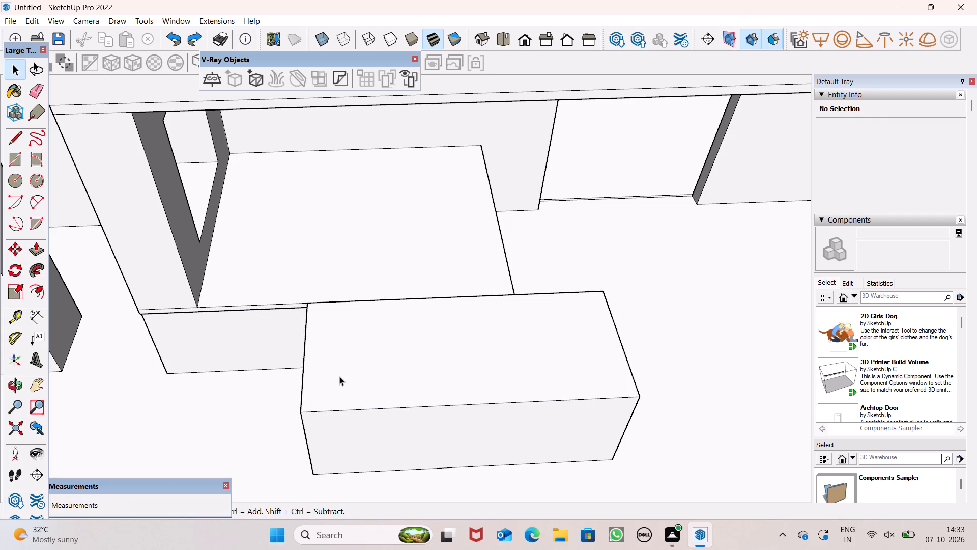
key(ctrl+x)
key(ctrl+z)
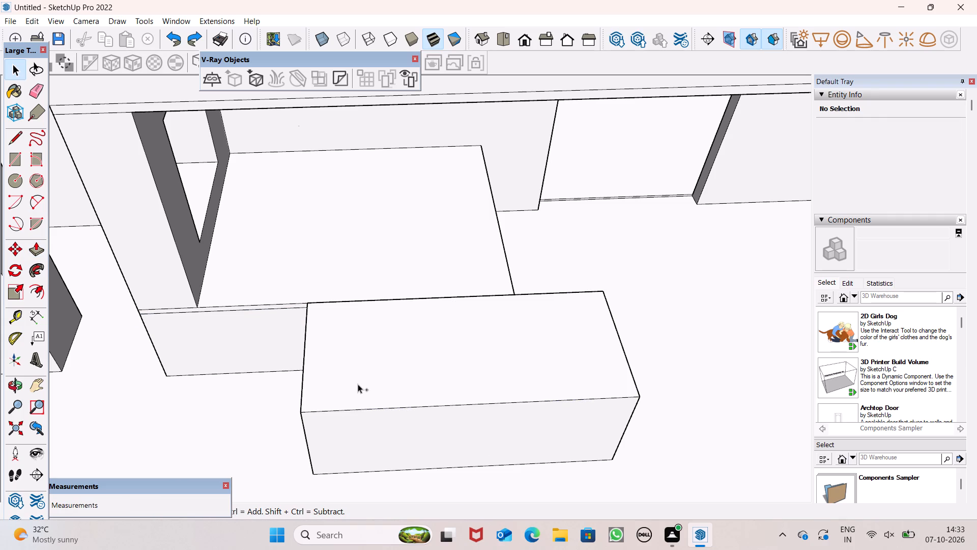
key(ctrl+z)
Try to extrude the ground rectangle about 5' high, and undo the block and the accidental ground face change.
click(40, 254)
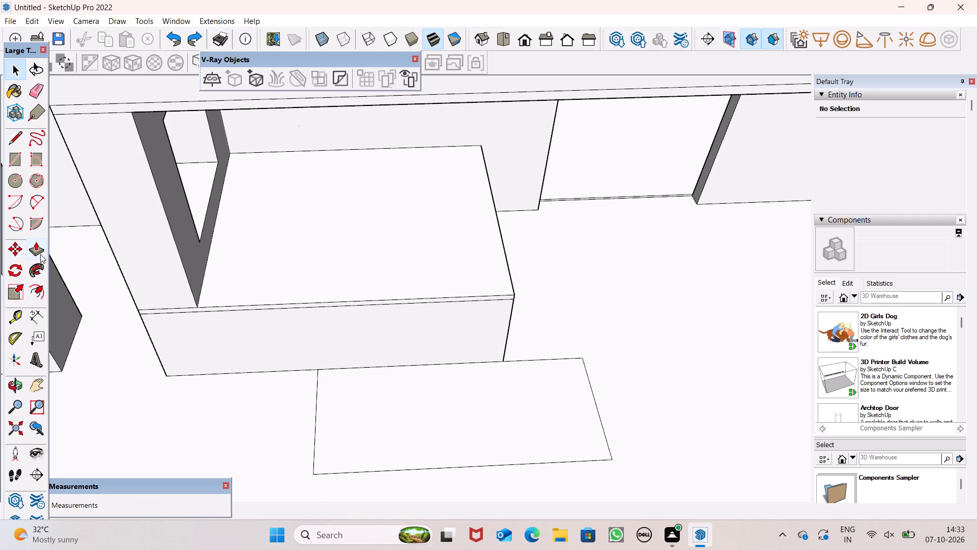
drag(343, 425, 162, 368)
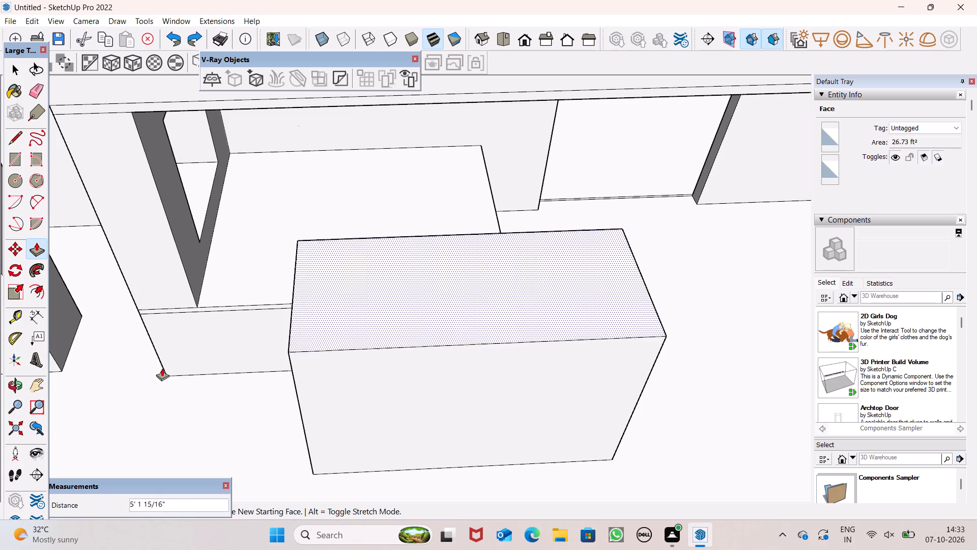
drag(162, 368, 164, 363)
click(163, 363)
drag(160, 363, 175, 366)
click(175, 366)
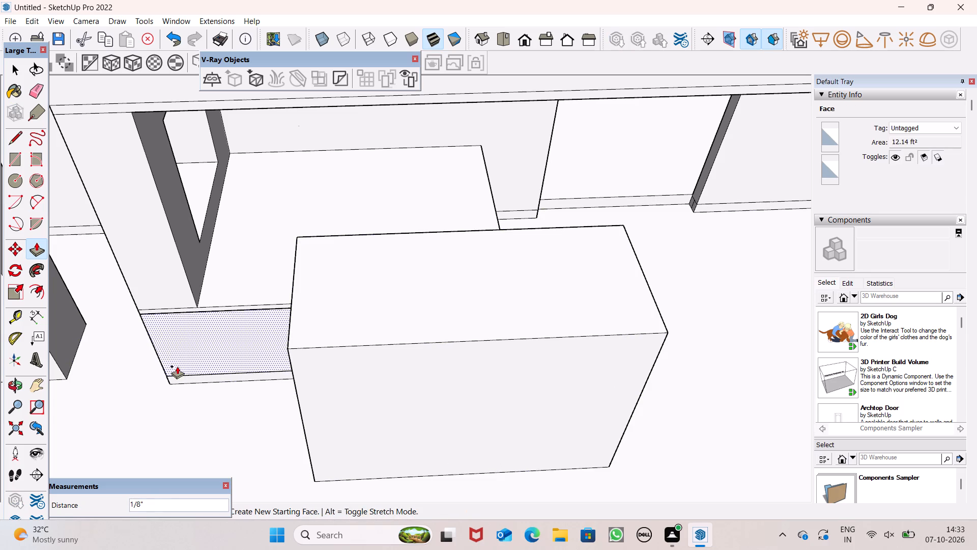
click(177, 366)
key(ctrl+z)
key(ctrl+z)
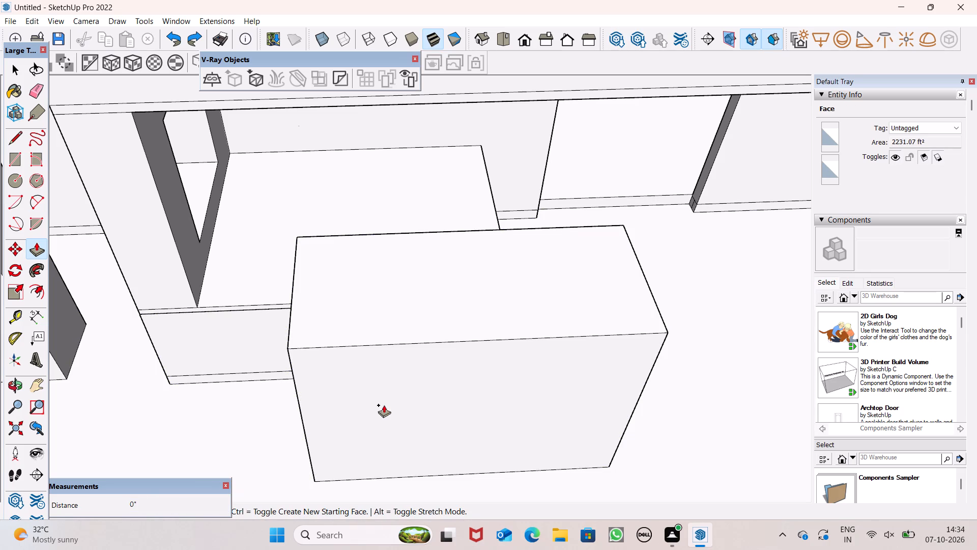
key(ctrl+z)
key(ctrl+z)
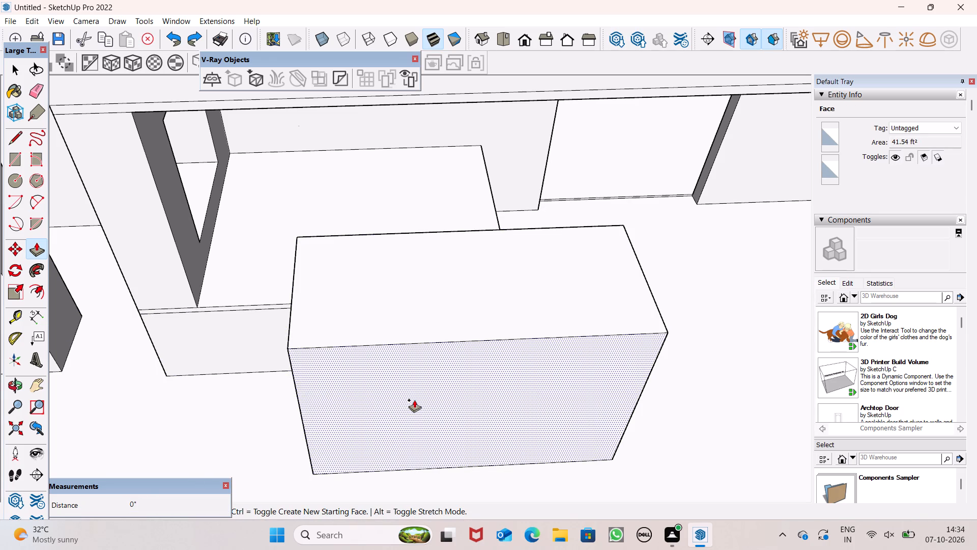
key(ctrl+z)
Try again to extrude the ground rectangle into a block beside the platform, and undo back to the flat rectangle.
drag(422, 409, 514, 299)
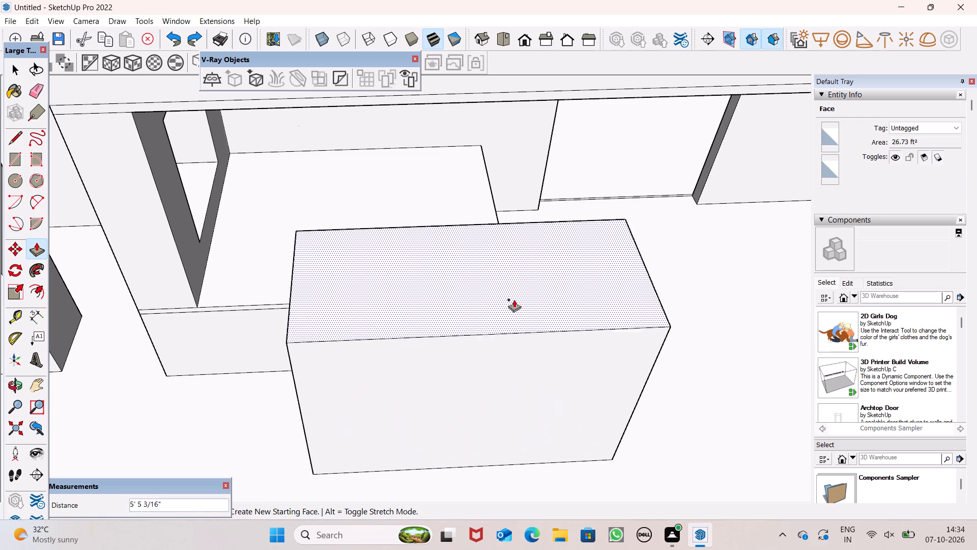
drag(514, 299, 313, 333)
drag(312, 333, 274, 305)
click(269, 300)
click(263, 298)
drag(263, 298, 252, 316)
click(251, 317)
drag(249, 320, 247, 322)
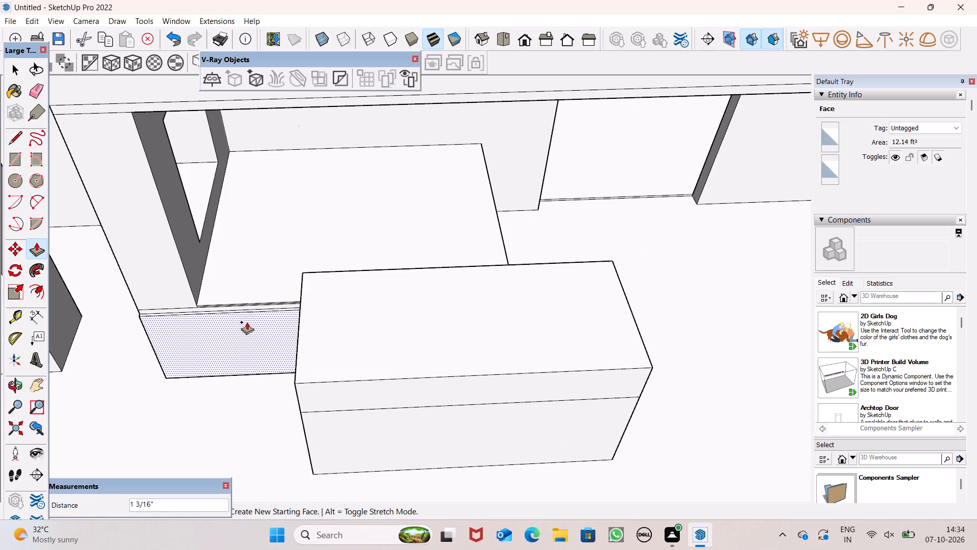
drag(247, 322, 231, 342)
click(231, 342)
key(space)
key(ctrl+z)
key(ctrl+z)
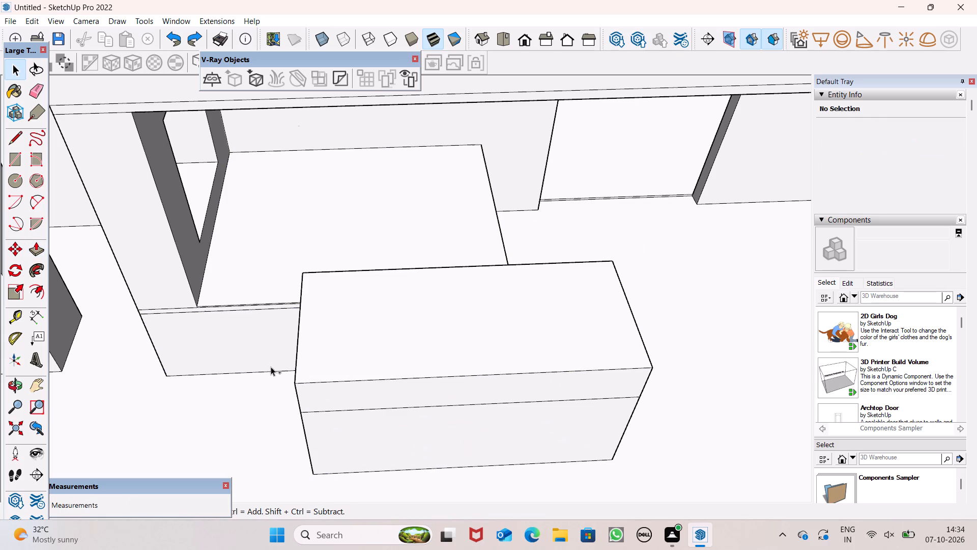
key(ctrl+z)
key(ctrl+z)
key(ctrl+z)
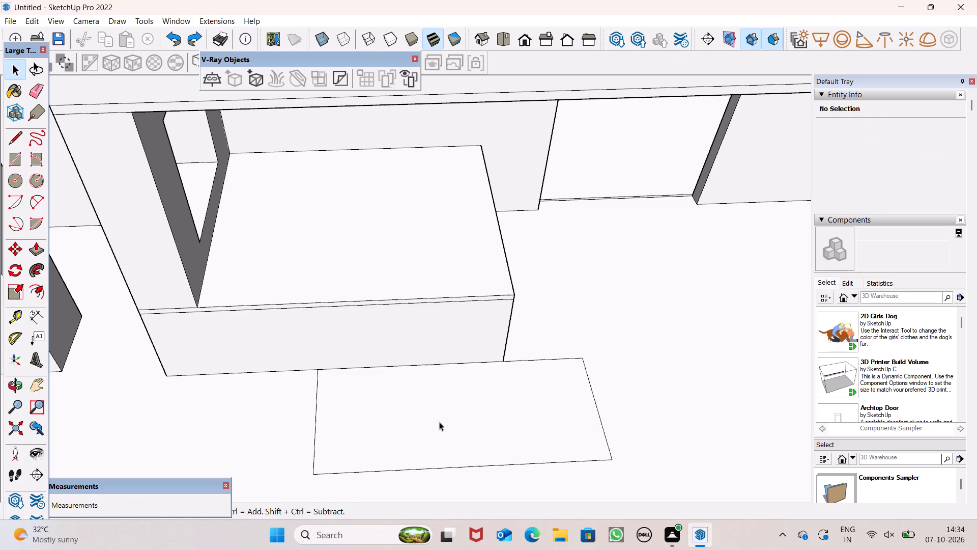
Extrude the ground rectangle into a block lower than the porch platform, undoing any accidental change to the platform's front face.
scroll(474, 384, down, 1)
middle_drag(492, 404, 647, 242)
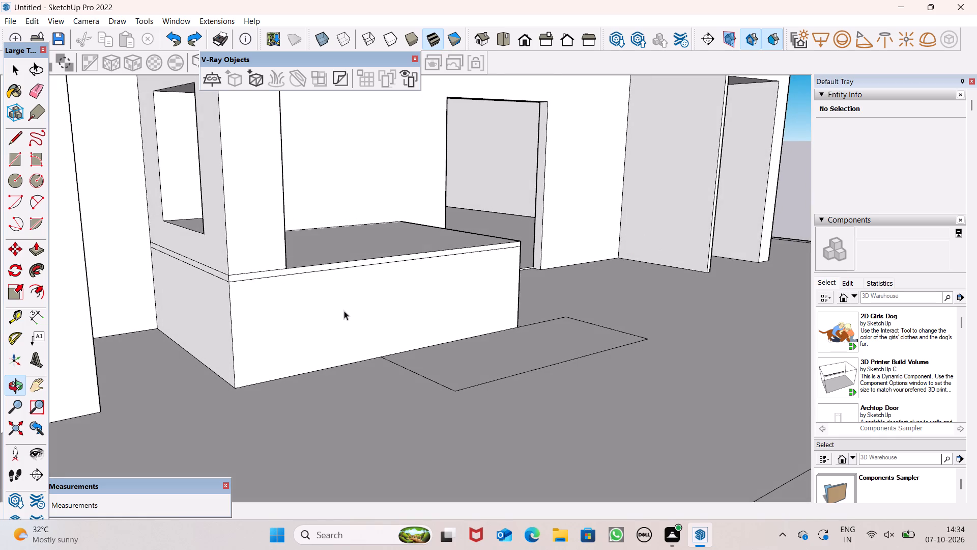
click(41, 253)
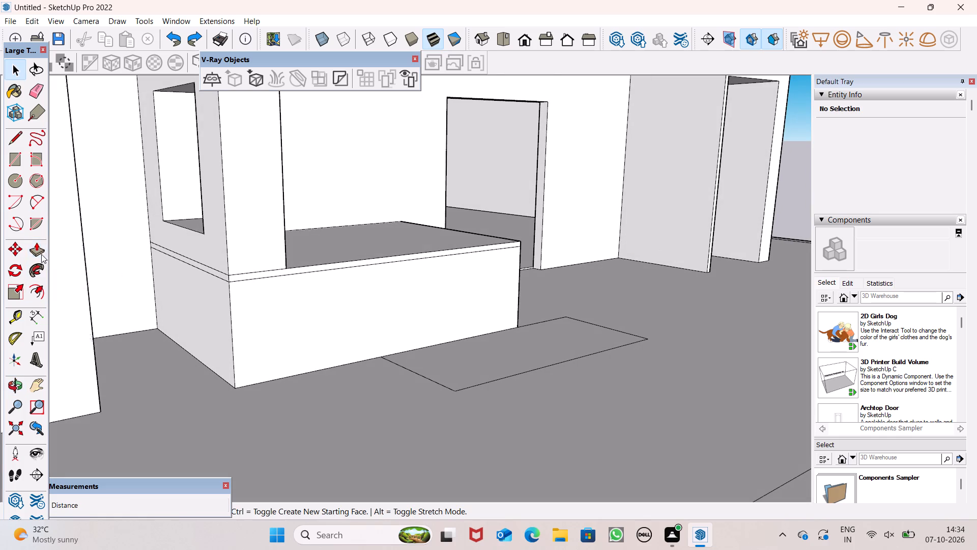
scroll(353, 329, up, 4)
drag(475, 382, 345, 292)
click(344, 292)
click(340, 286)
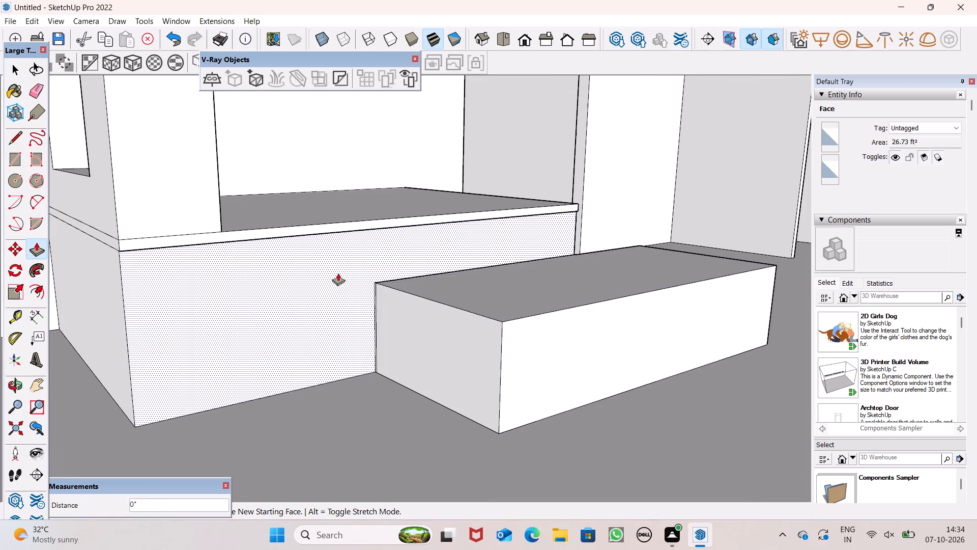
click(336, 270)
key(ctrl+z)
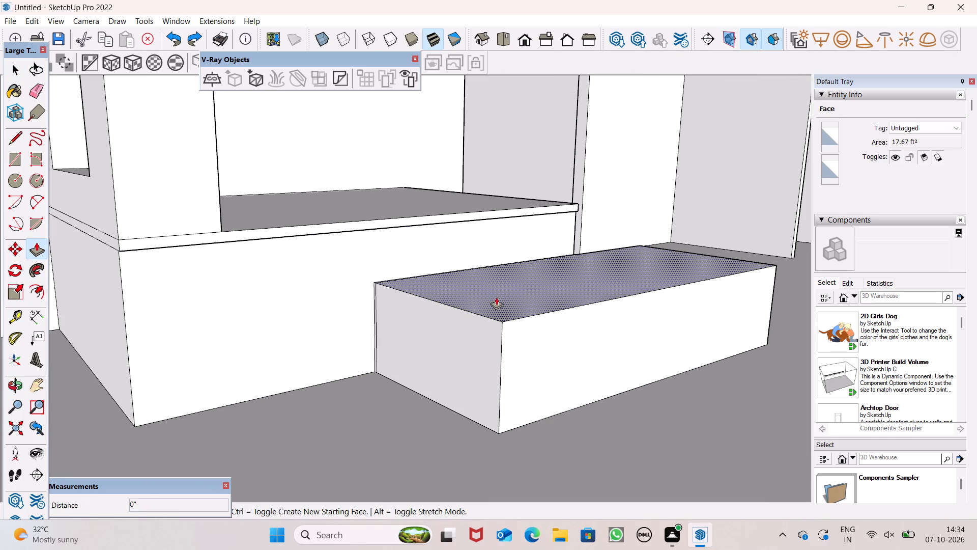
key(ctrl+z)
key(ctrl+z)
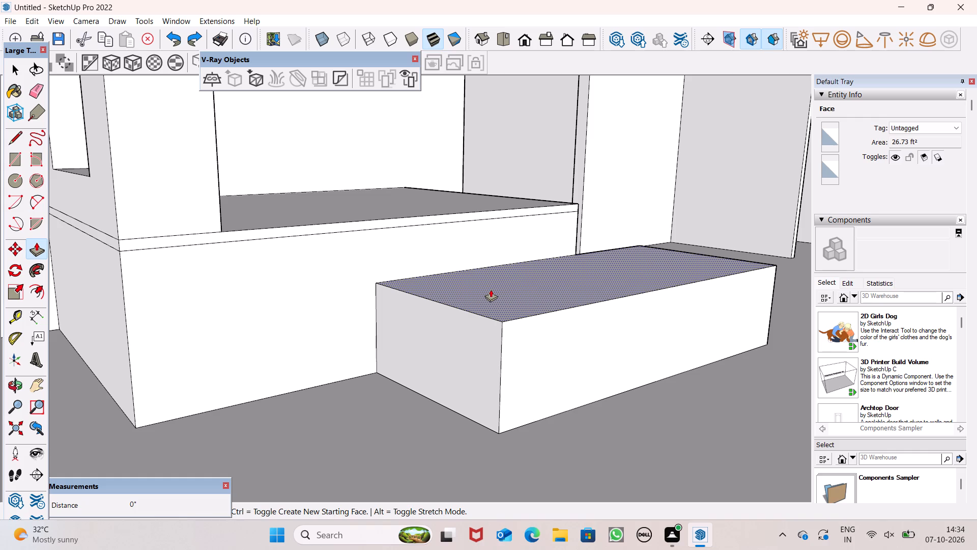
Pull the block's top face slightly upward as a separate thin slab layer using Push/Pull.
click(491, 289)
drag(509, 287, 509, 279)
click(509, 279)
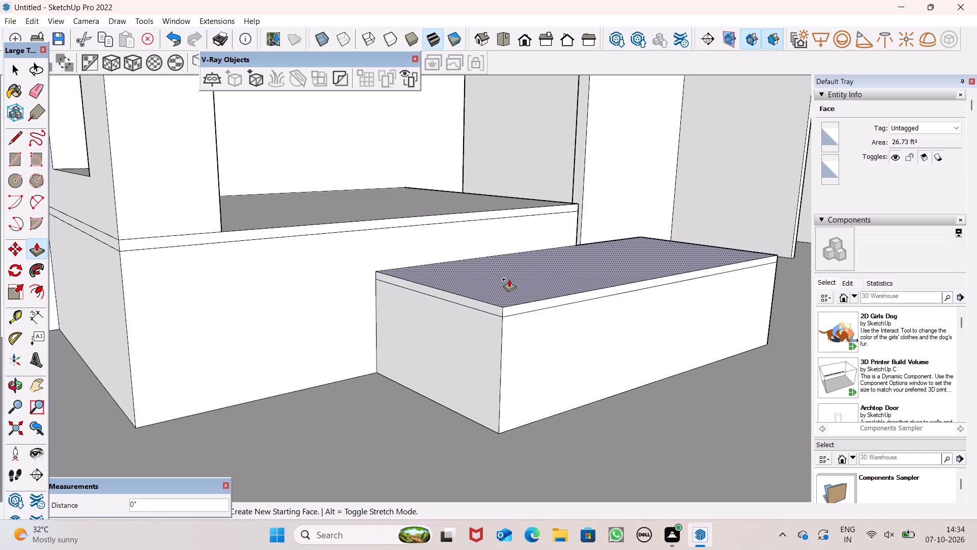
key(space)
scroll(469, 277, down, 2)
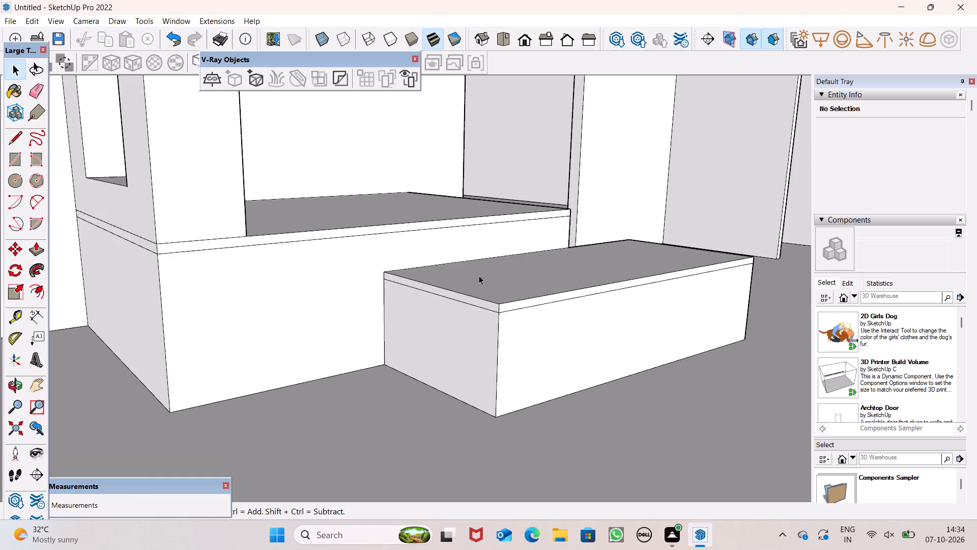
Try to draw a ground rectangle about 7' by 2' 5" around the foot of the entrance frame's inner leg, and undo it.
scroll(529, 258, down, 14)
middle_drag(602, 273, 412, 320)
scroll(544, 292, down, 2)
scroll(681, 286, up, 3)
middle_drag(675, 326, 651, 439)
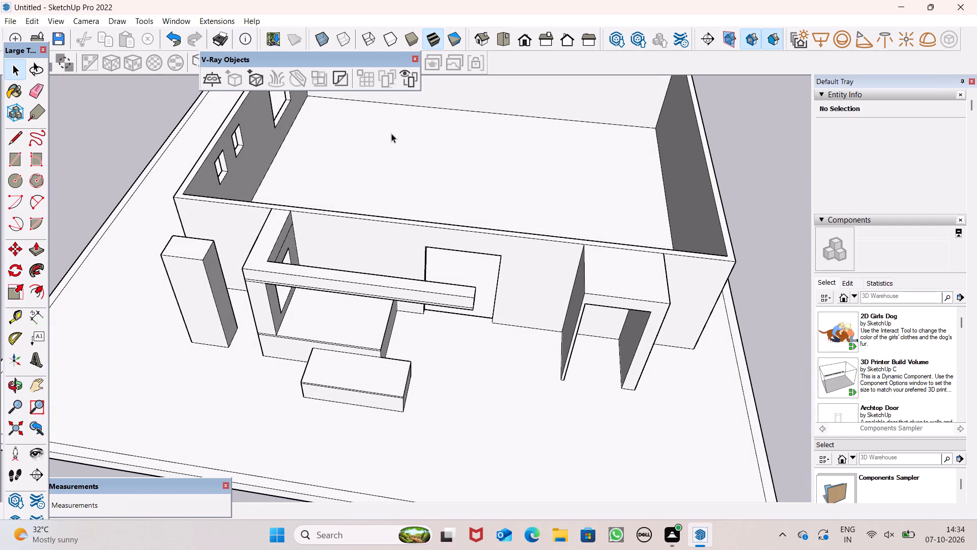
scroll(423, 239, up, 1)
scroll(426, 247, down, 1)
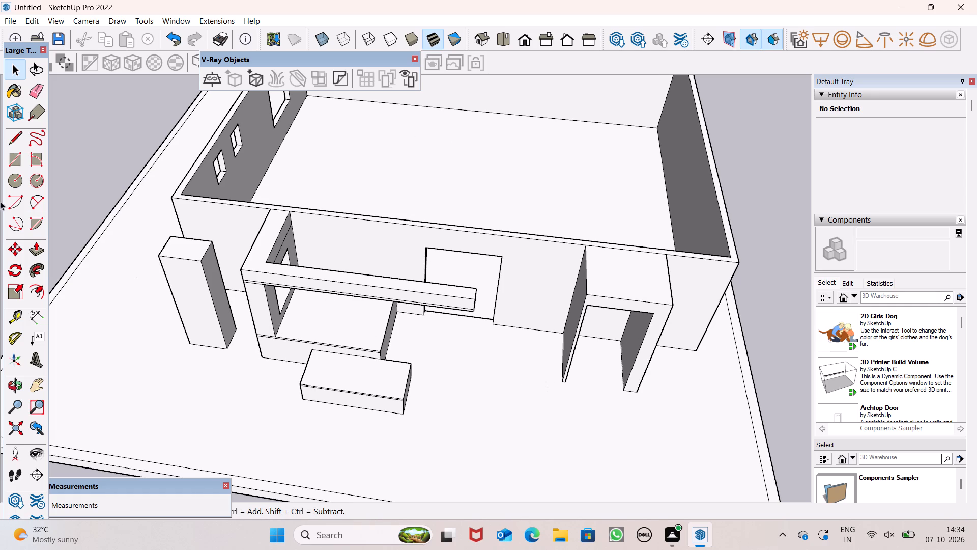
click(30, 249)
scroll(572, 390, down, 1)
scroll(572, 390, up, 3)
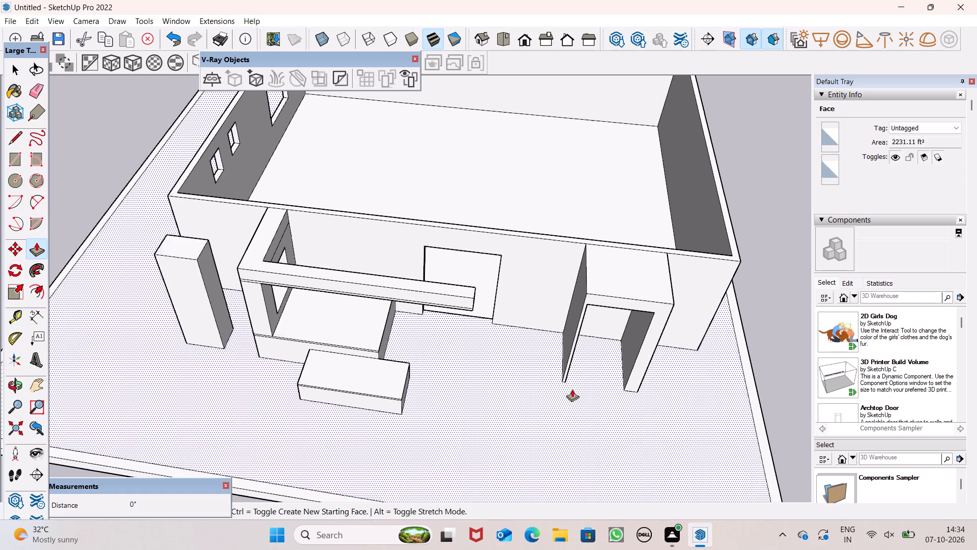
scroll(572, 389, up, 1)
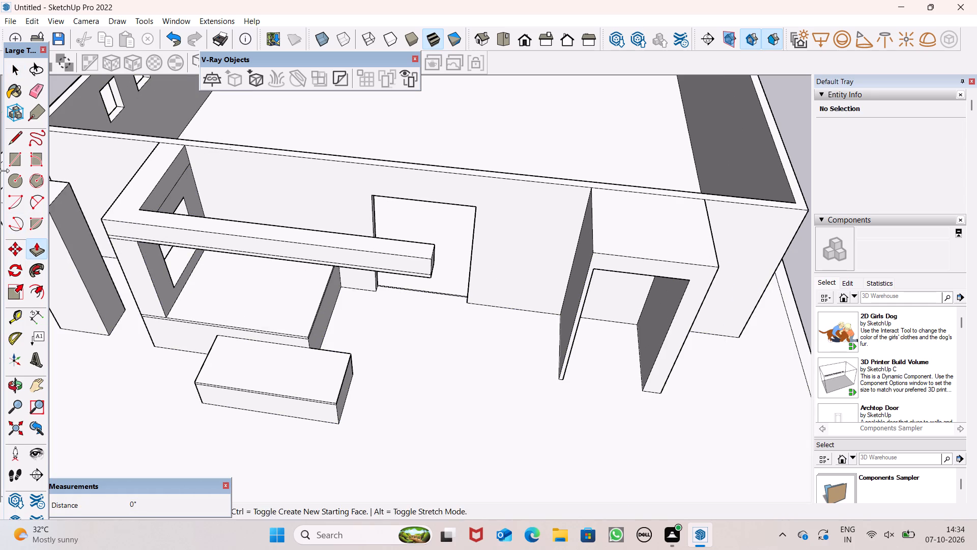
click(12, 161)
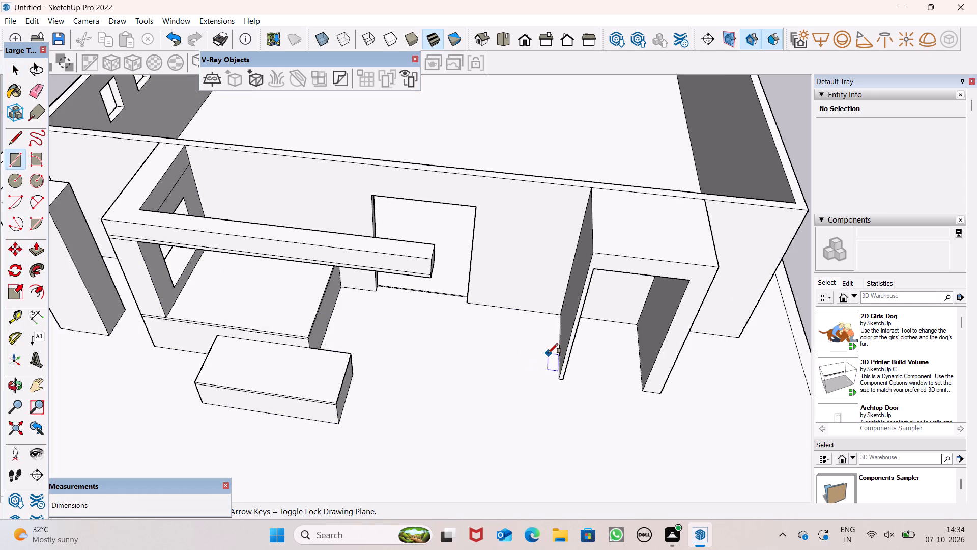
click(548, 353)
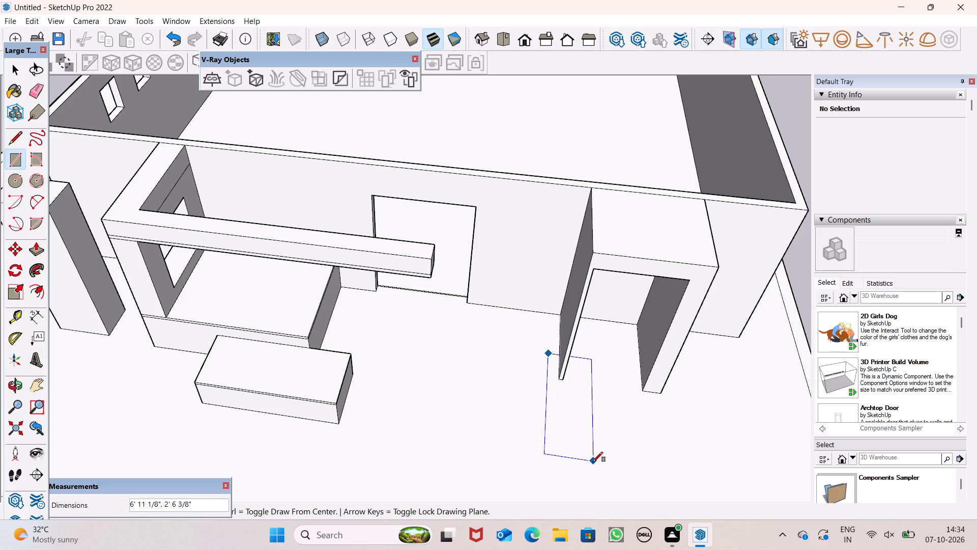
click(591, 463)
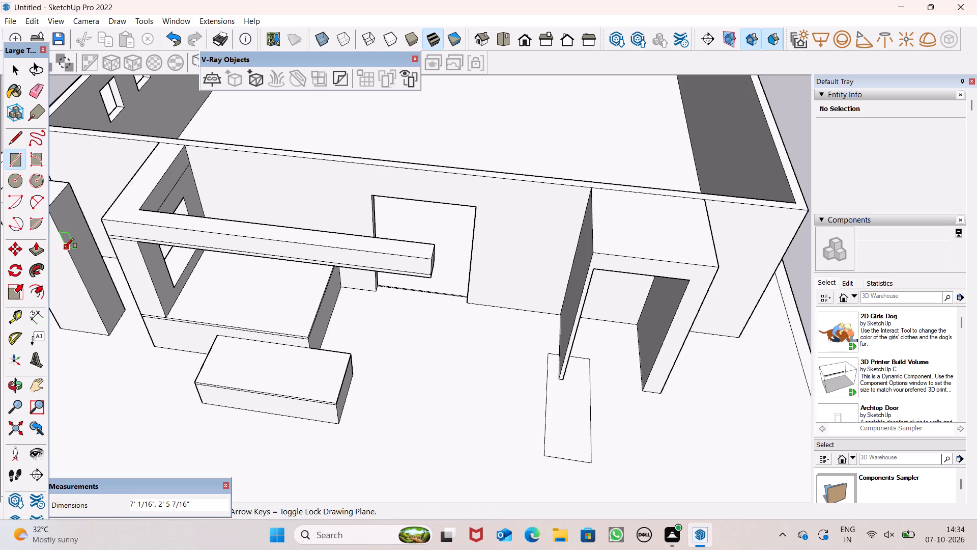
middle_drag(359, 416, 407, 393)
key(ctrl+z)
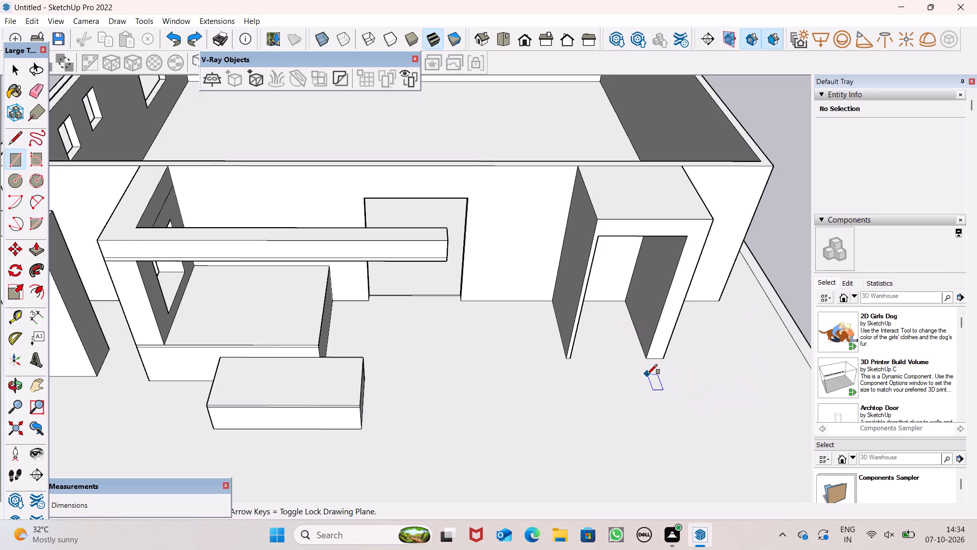
Draw a ground rectangle about 5' 1" by 2' 3" in front of the entrance frame's inner leg.
click(558, 357)
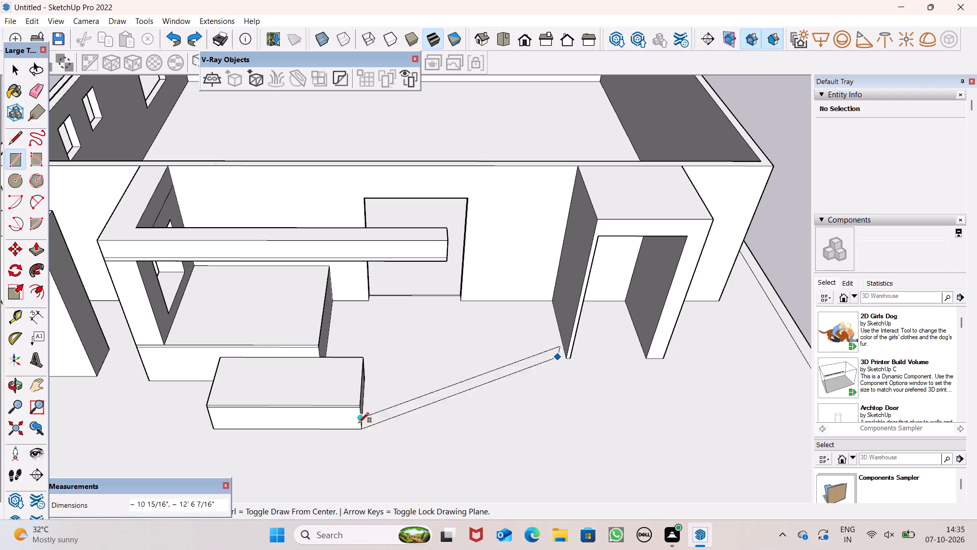
click(615, 426)
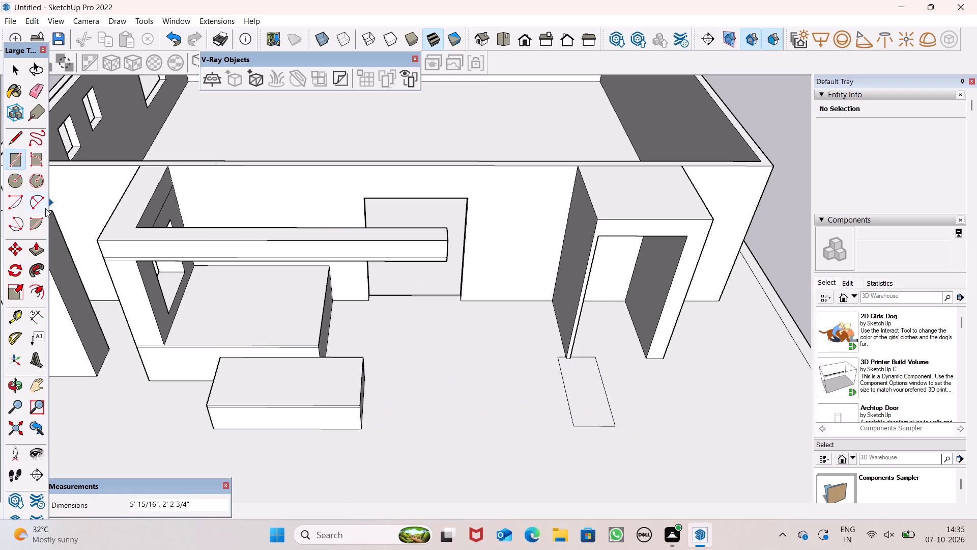
Extrude the new ground rectangle upward about 1' 10" into a low block using Push/Pull.
drag(34, 250, 40, 246)
drag(581, 399, 519, 382)
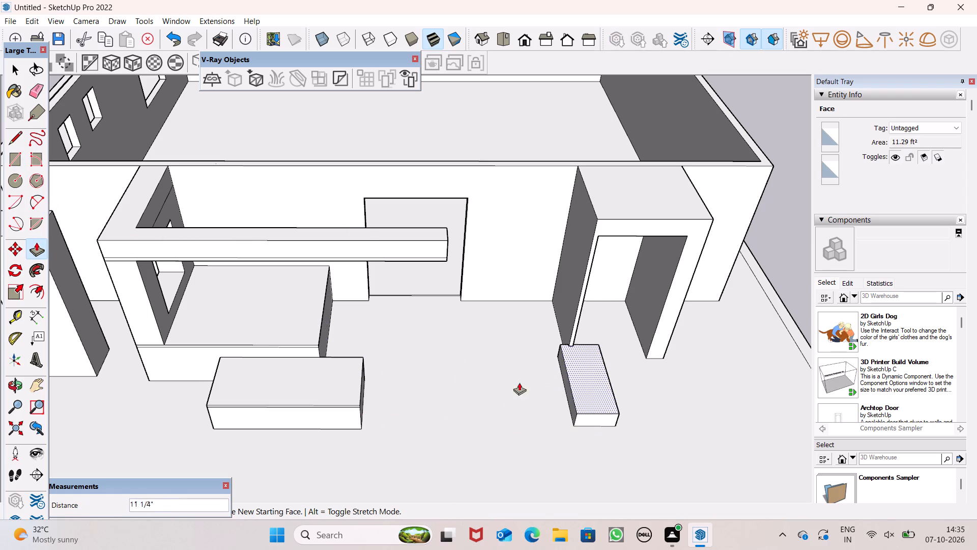
drag(519, 382, 355, 410)
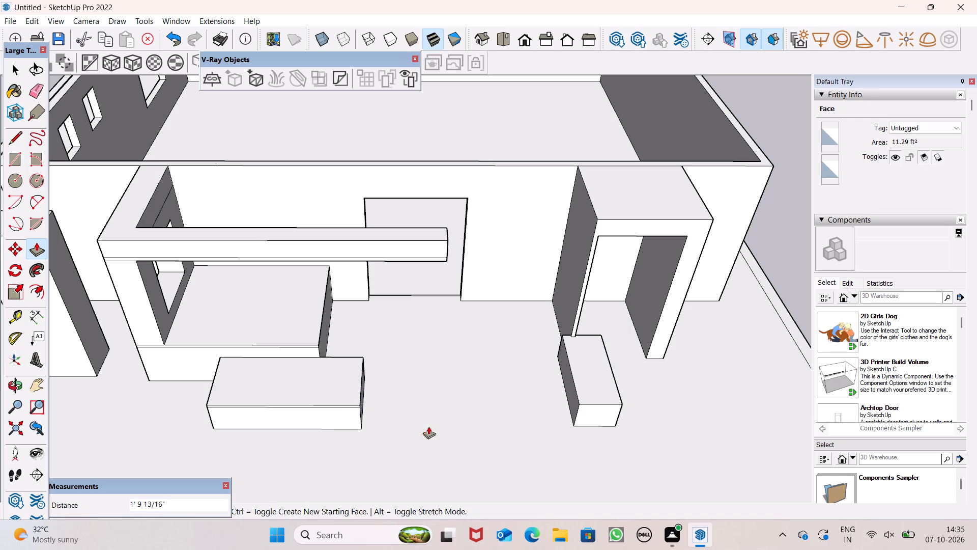
Pull the low block's top face slightly upward as a separate thin slab layer, undoing the extra layers.
middle_drag(553, 431, 579, 283)
scroll(610, 301, up, 5)
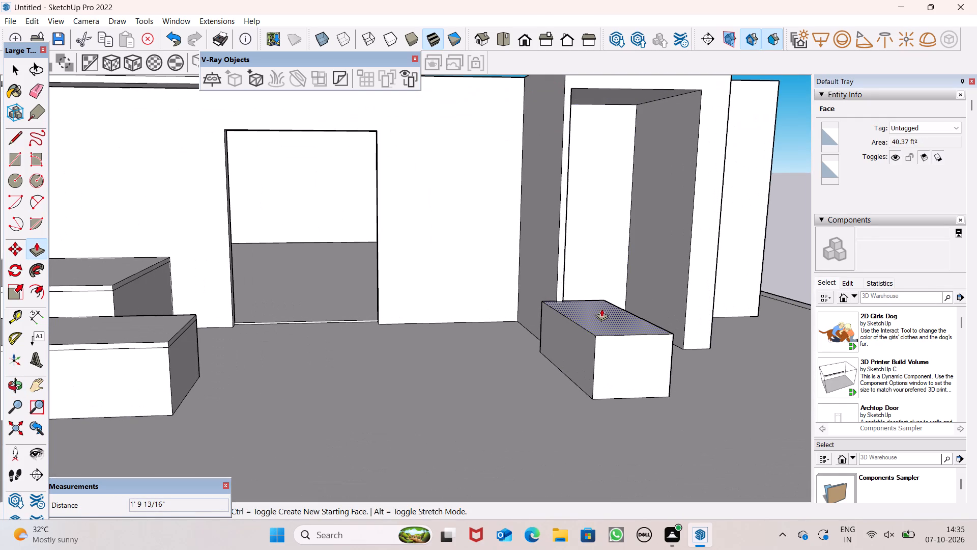
drag(582, 315, 582, 307)
triple_click(582, 307)
triple_click(582, 307)
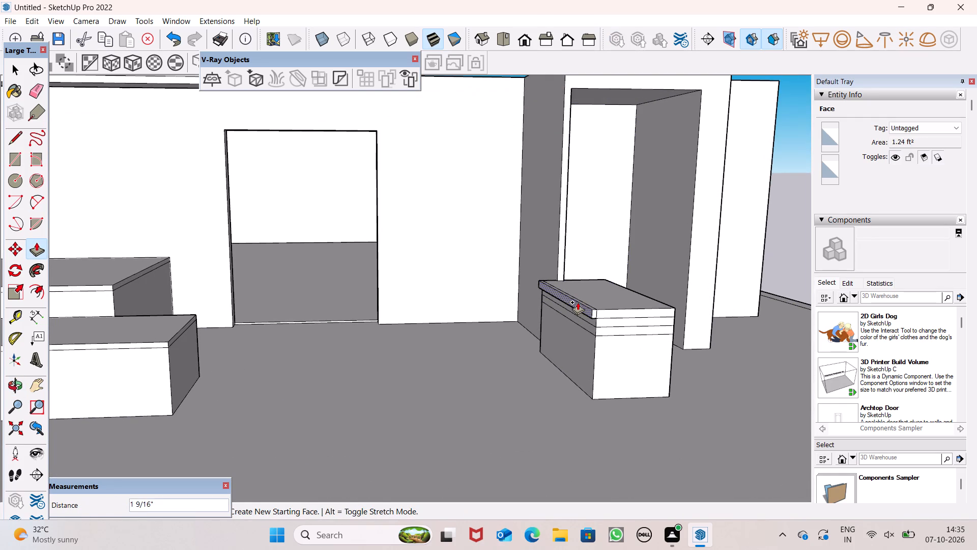
key(ctrl+z)
key(ctrl+z)
key(space)
key(space)
Examine the whole house from the front and from above, including the open-topped rooms.
scroll(587, 297, down, 6)
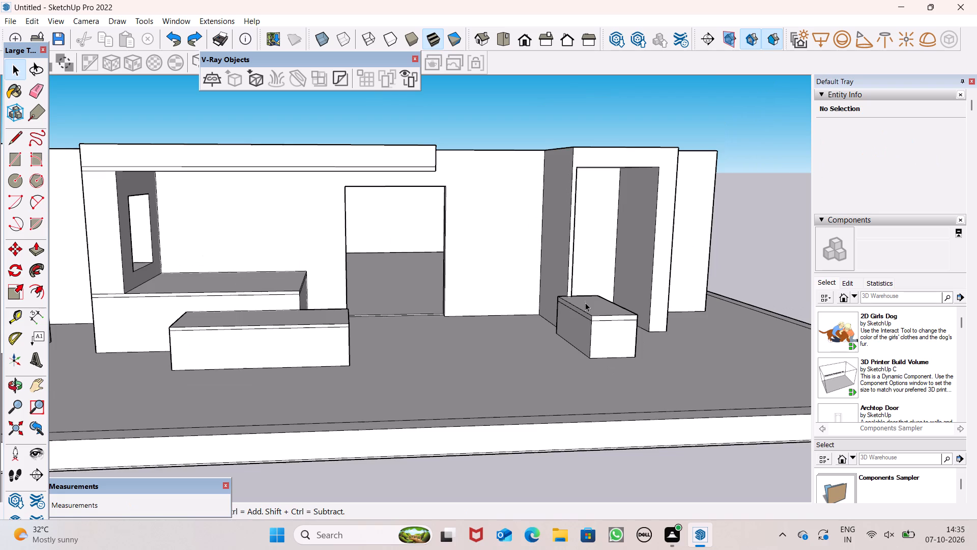
scroll(582, 300, down, 2)
middle_drag(608, 337, 586, 362)
scroll(558, 178, down, 2)
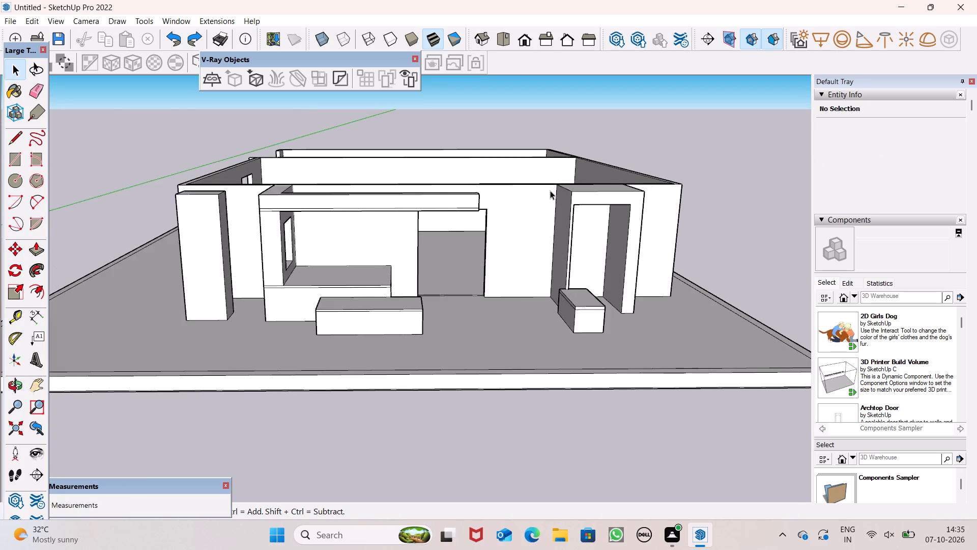
scroll(552, 203, down, 2)
click(645, 145)
scroll(612, 173, up, 1)
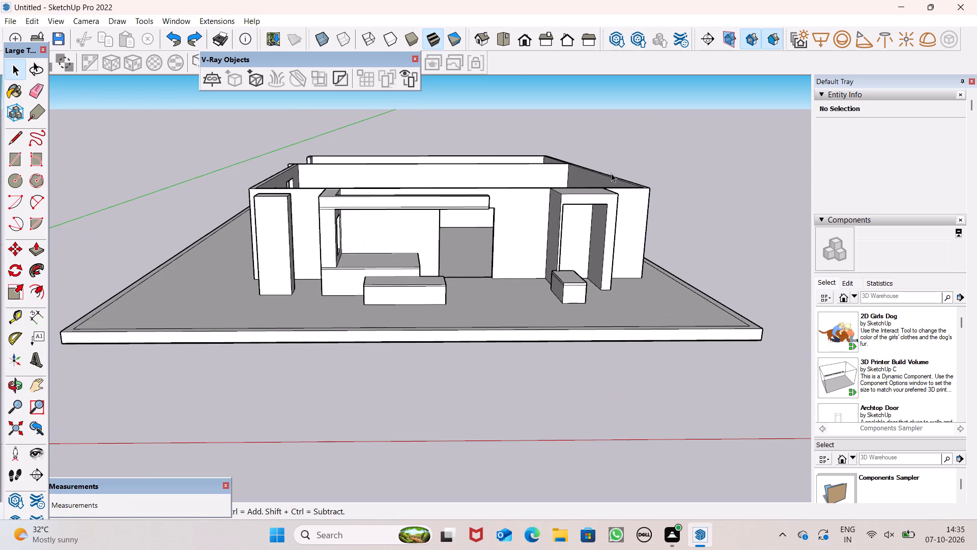
scroll(609, 173, down, 4)
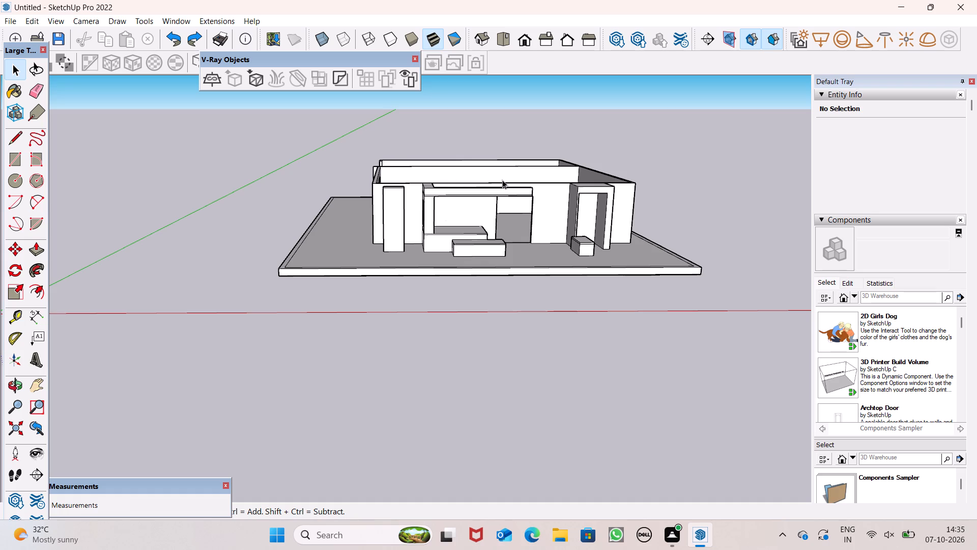
middle_drag(502, 180, 567, 243)
scroll(544, 217, down, 6)
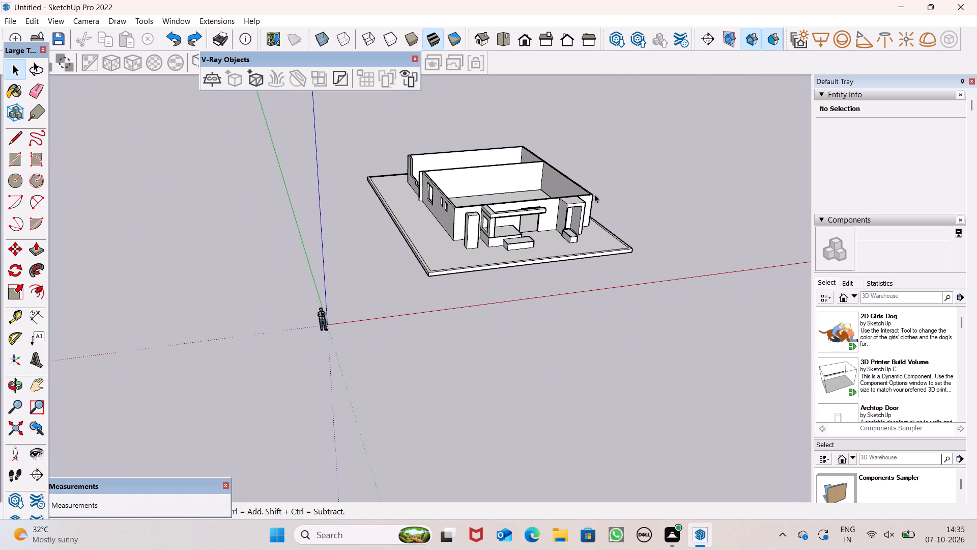
scroll(555, 168, down, 3)
middle_drag(563, 183, 490, 287)
scroll(596, 208, down, 1)
scroll(596, 208, up, 5)
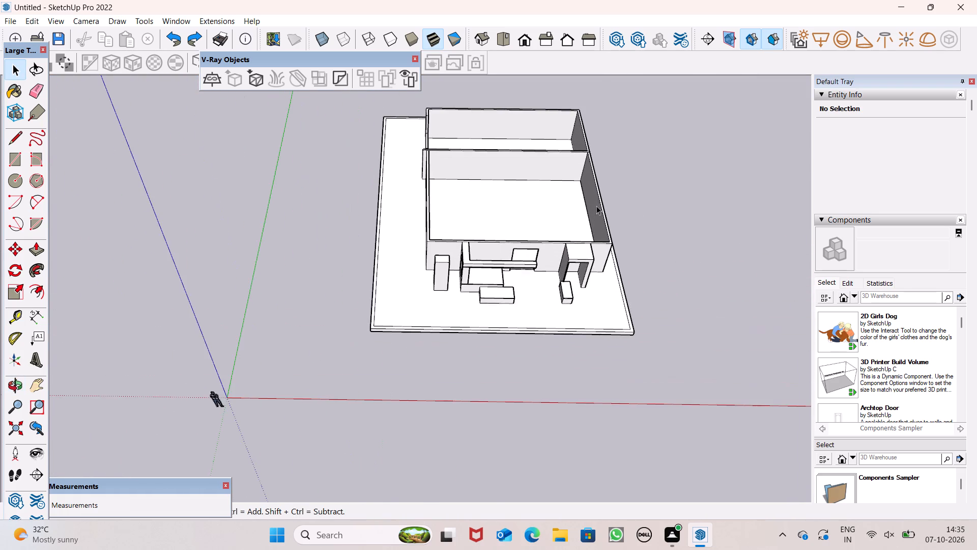
scroll(599, 202, up, 4)
scroll(599, 212, down, 11)
scroll(607, 191, up, 1)
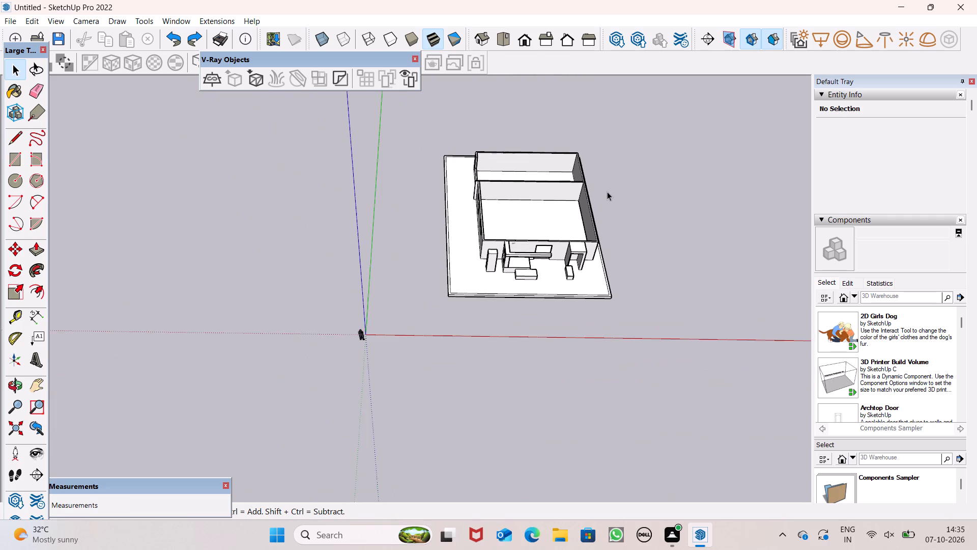
scroll(607, 191, up, 2)
Trace a short line along the front room's inner wall-top edge to close the opening with a flat roof face.
click(6, 143)
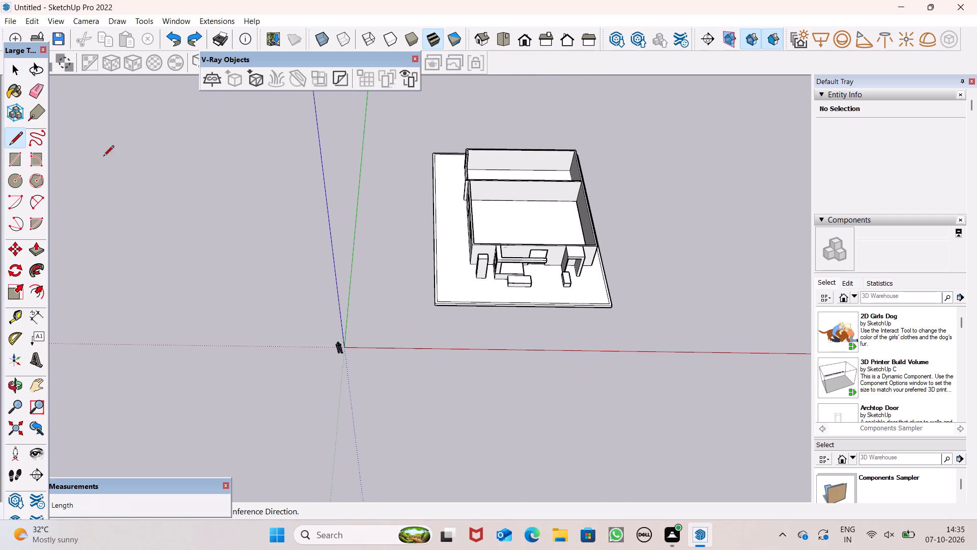
scroll(503, 178, up, 6)
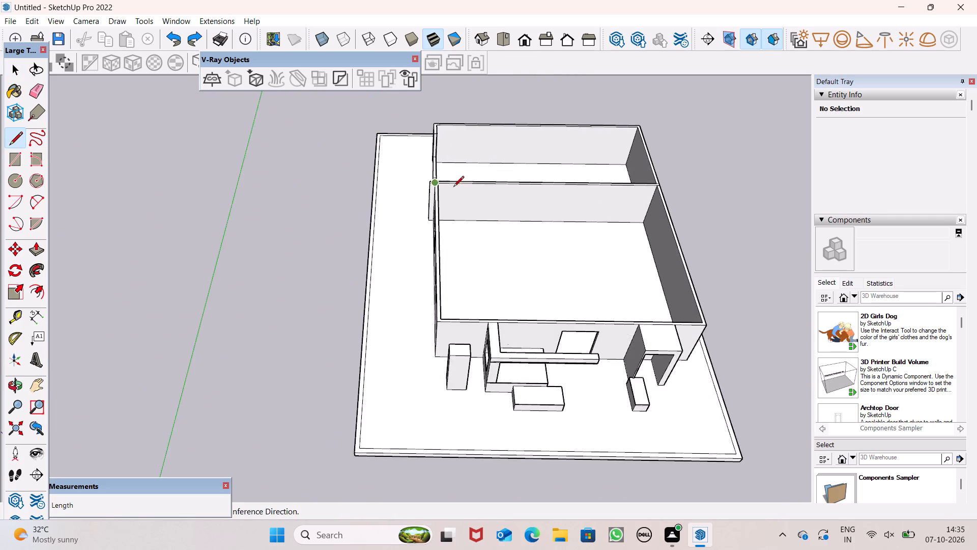
scroll(459, 185, up, 4)
scroll(456, 183, down, 1)
scroll(451, 186, up, 2)
click(429, 183)
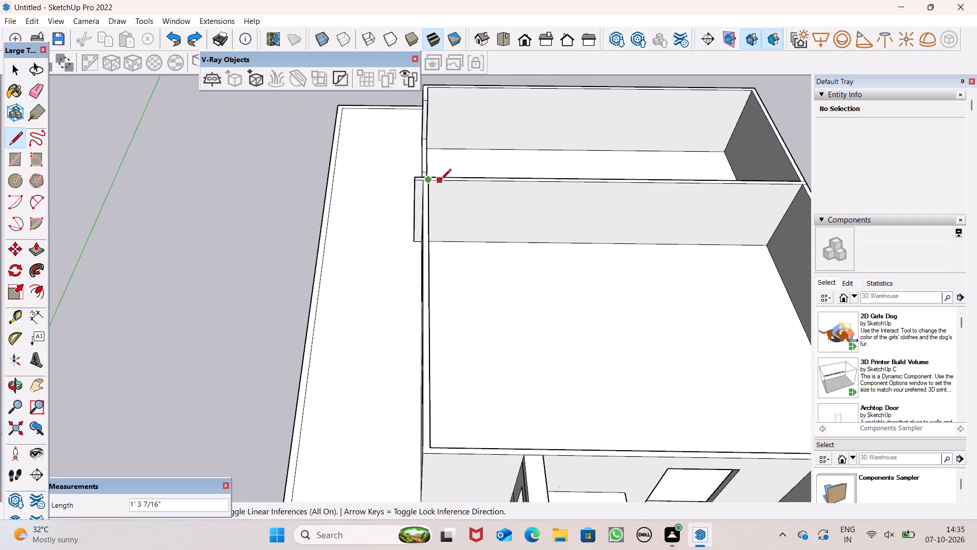
click(441, 180)
scroll(434, 198, down, 7)
key(space)
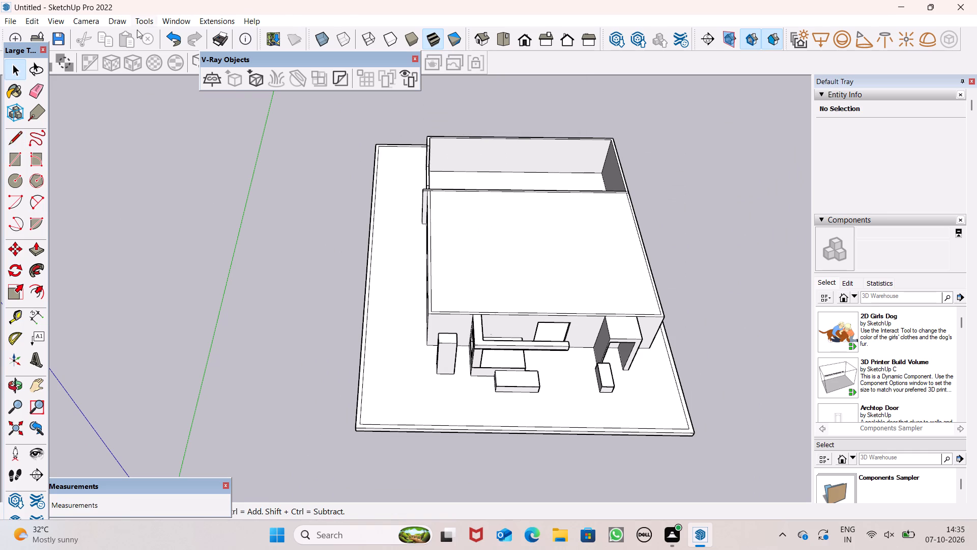
Pull the wall-top rim around the front room's roof up 1' as a separate parapet layer using Push/Pull.
click(41, 248)
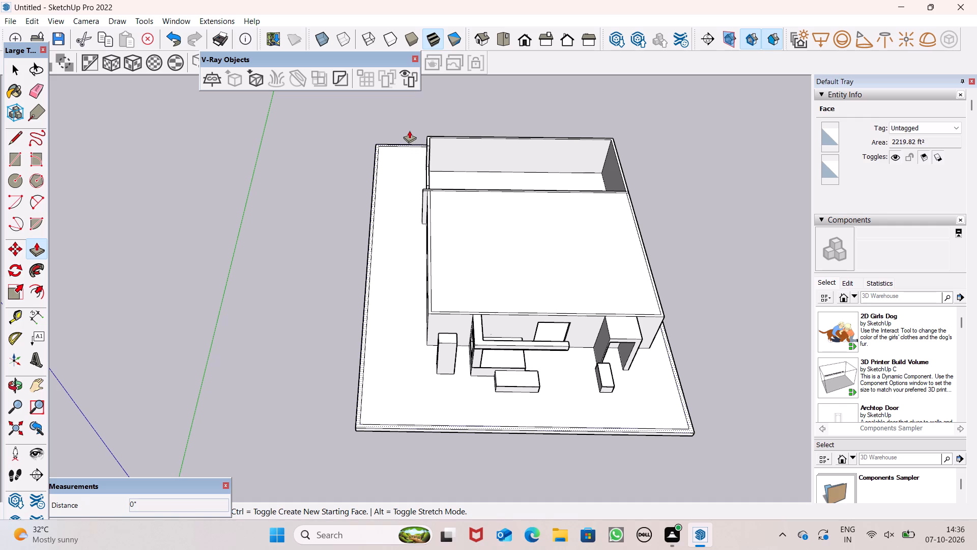
scroll(449, 277, up, 5)
middle_drag(436, 306, 563, 247)
scroll(436, 290, up, 1)
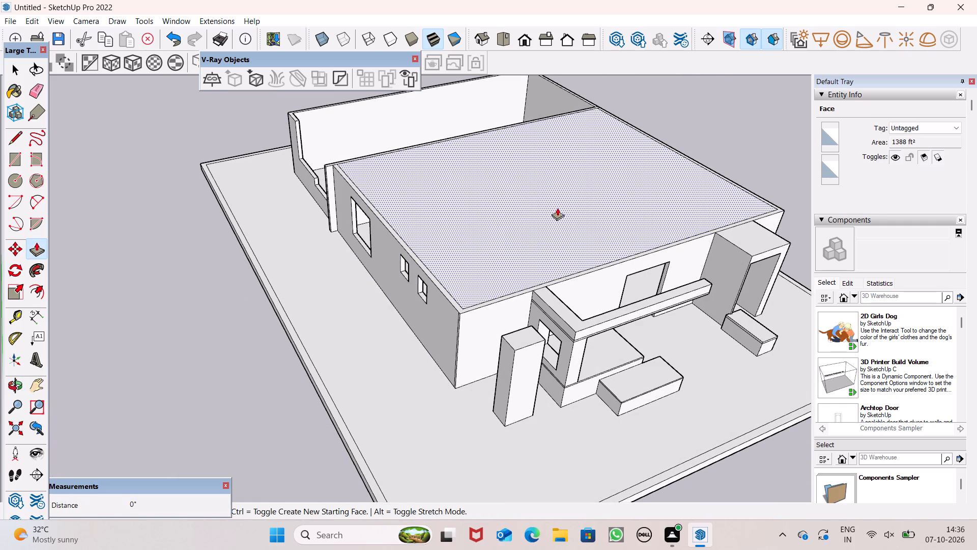
scroll(423, 294, up, 4)
scroll(481, 293, down, 1)
scroll(481, 293, up, 5)
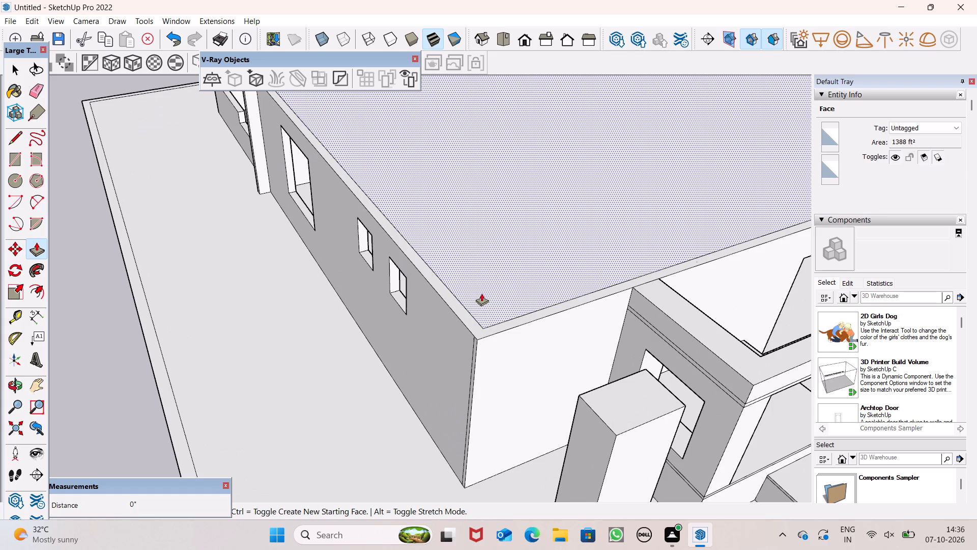
drag(468, 321, 468, 319)
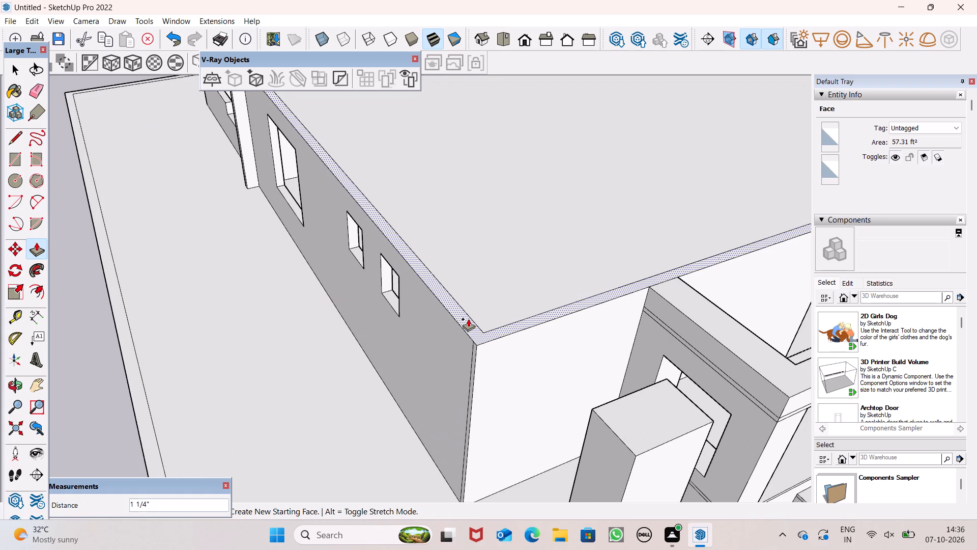
drag(468, 319, 469, 307)
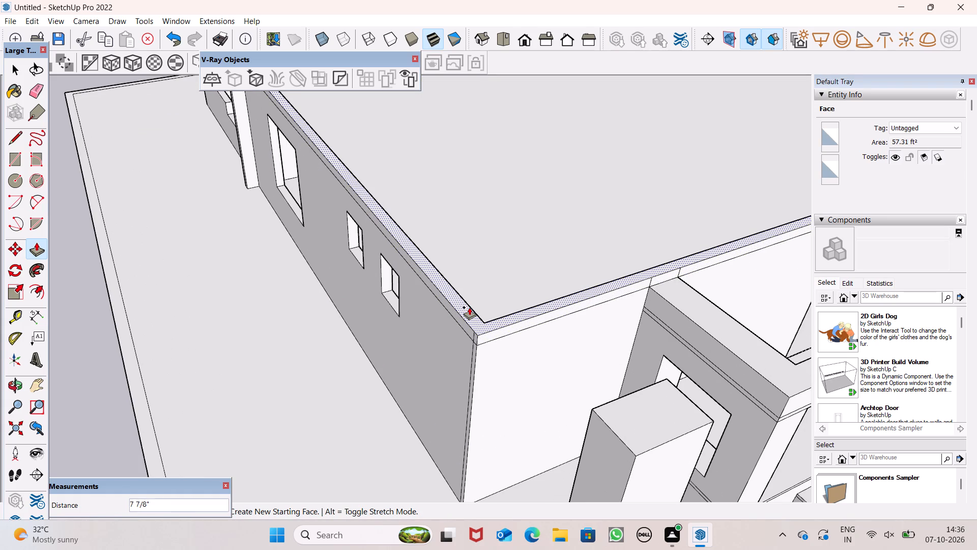
drag(469, 307, 467, 280)
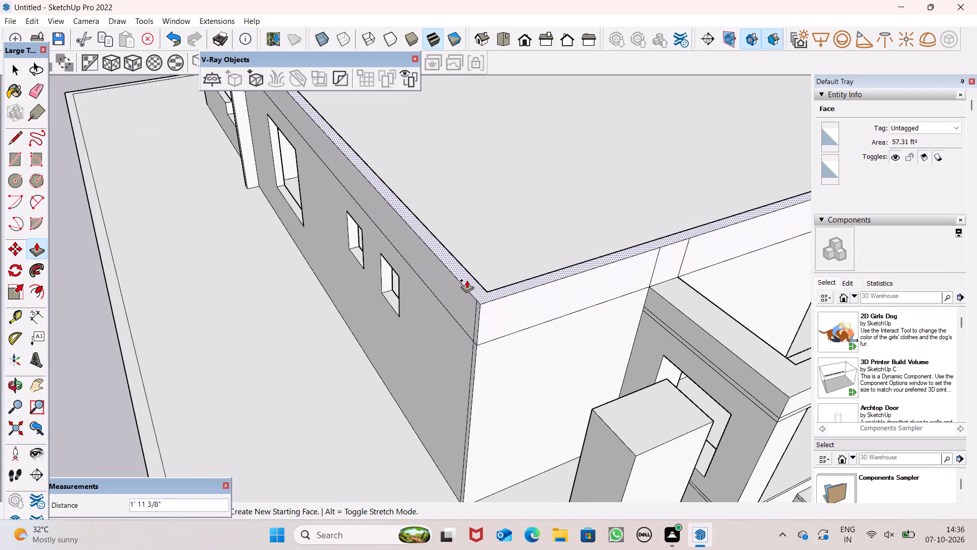
drag(467, 280, 466, 280)
text(1')
key(Return)
scroll(465, 254, down, 2)
scroll(465, 254, up, 1)
scroll(465, 254, down, 3)
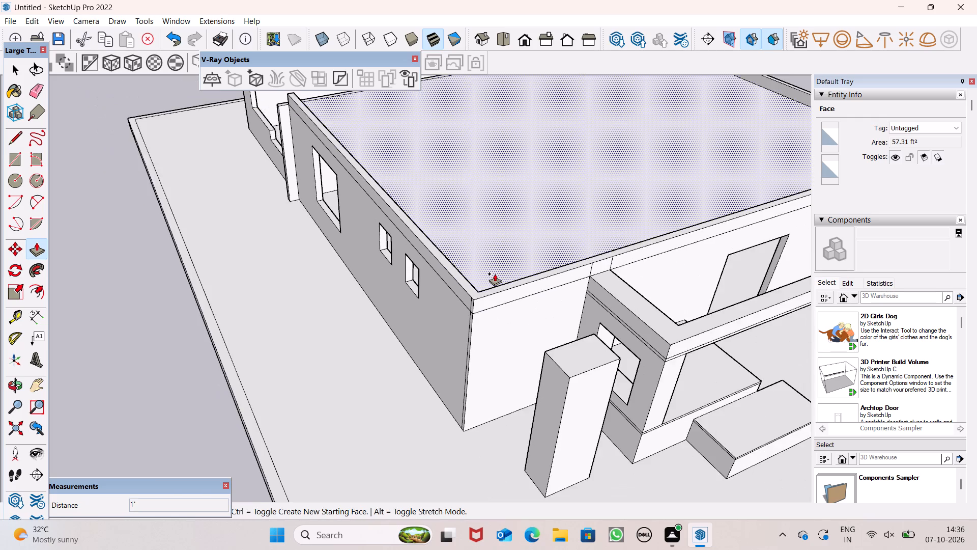
Pull the parapet's top rim face slightly upward as a separate thin coping layer using Push/Pull.
middle_drag(495, 273, 480, 200)
scroll(480, 200, up, 4)
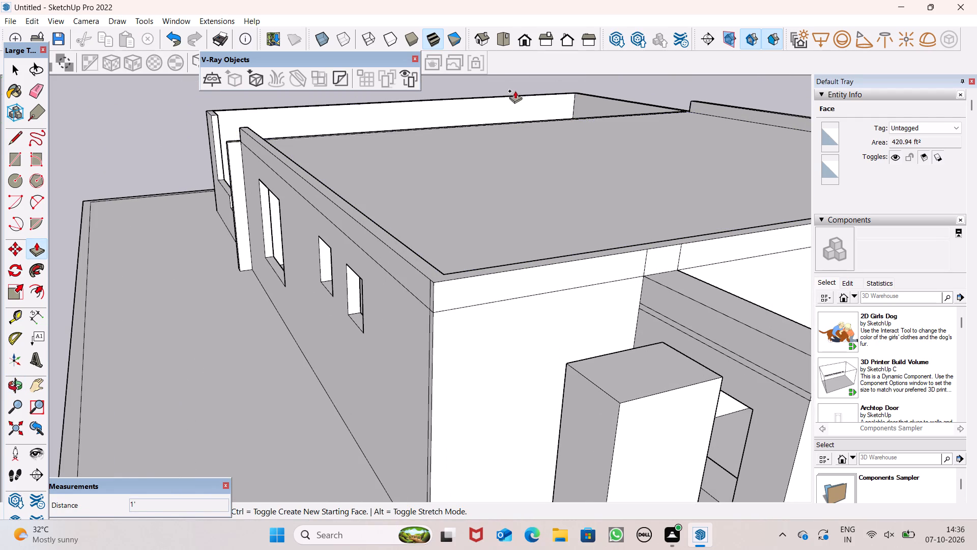
scroll(465, 199, up, 3)
ctrl+drag(407, 311, 412, 305)
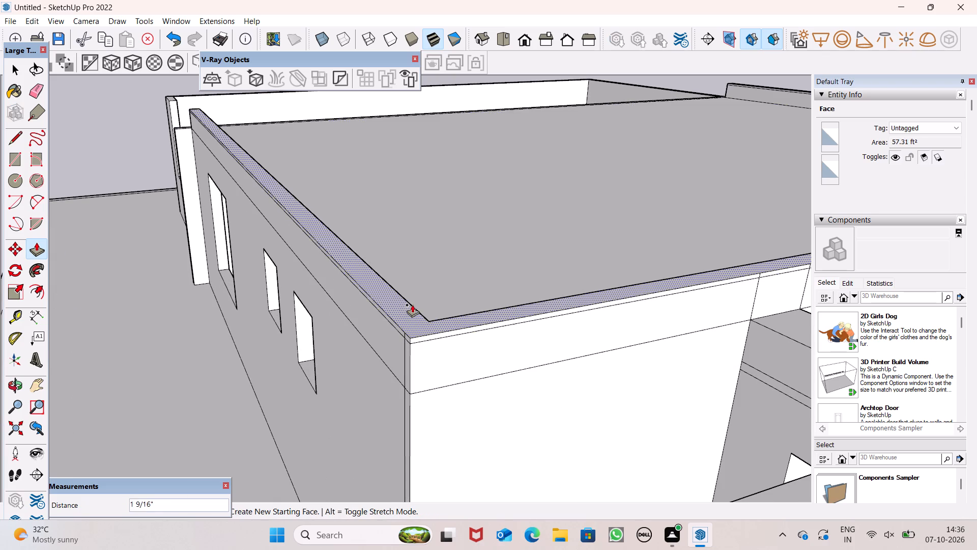
ctrl+drag(412, 305, 413, 303)
double_click(413, 302)
drag(414, 302, 414, 295)
click(414, 295)
drag(412, 296, 408, 298)
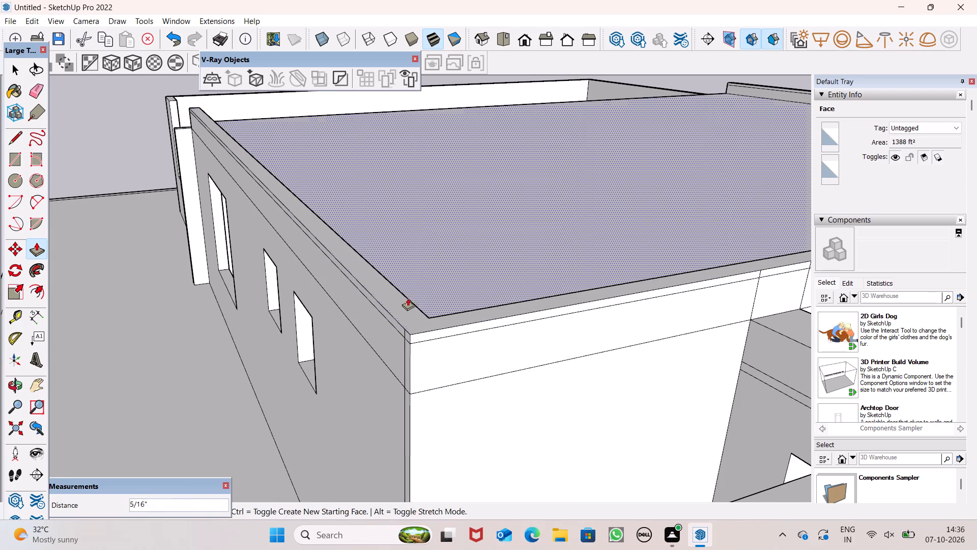
Undo the coping and parapet layers on the front room, back to the bare wall-top rim around the roof.
drag(408, 298, 406, 299)
click(400, 301)
key(space)
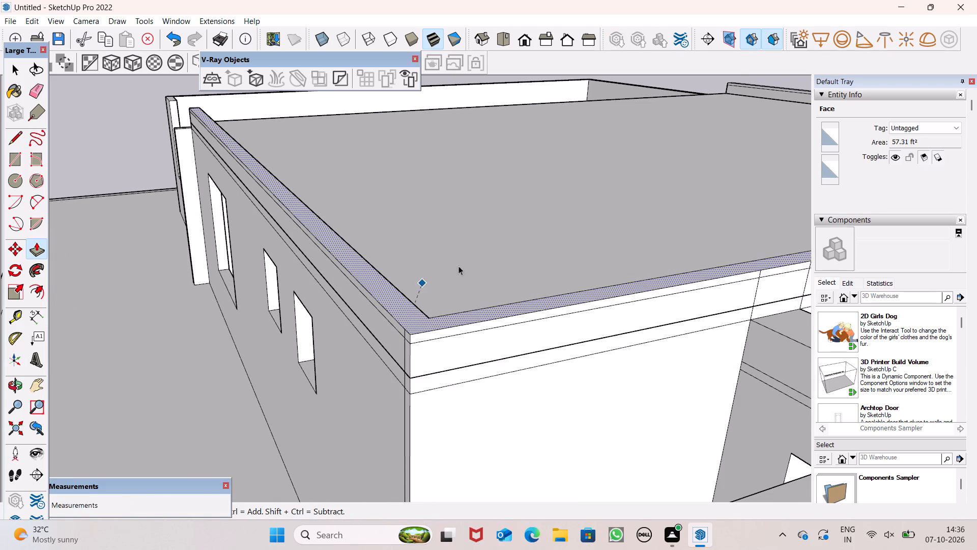
key(ctrl+z)
key(ctrl+z)
key(ctrl+z)
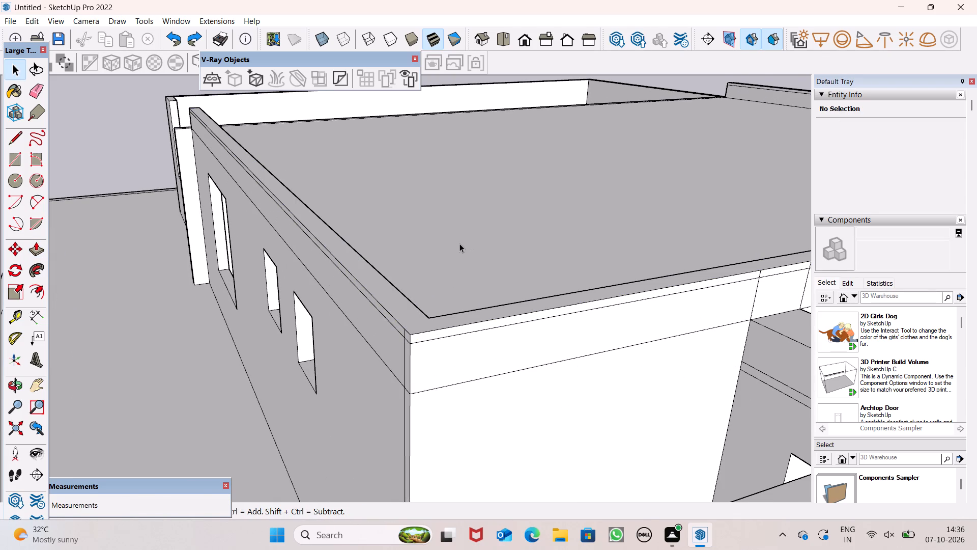
key(ctrl+z)
key(ctrl+z)
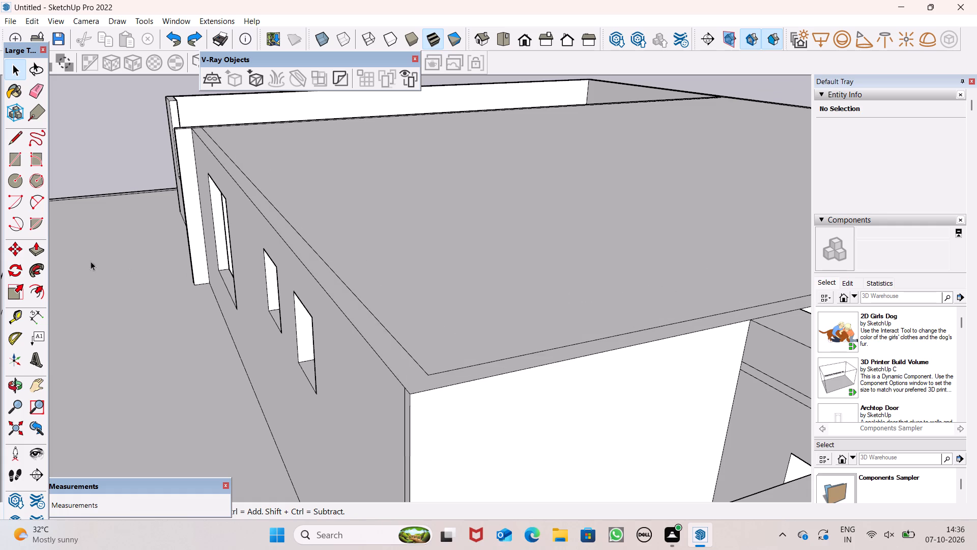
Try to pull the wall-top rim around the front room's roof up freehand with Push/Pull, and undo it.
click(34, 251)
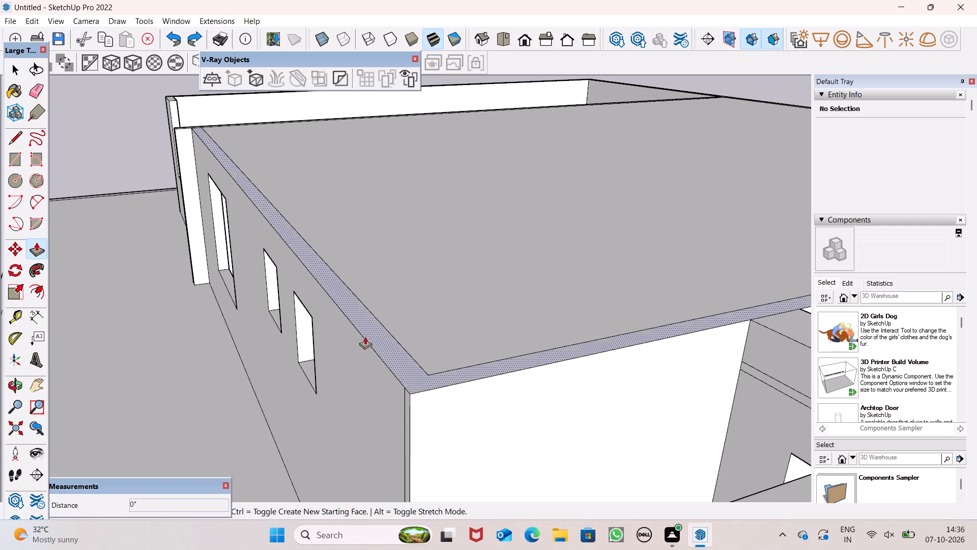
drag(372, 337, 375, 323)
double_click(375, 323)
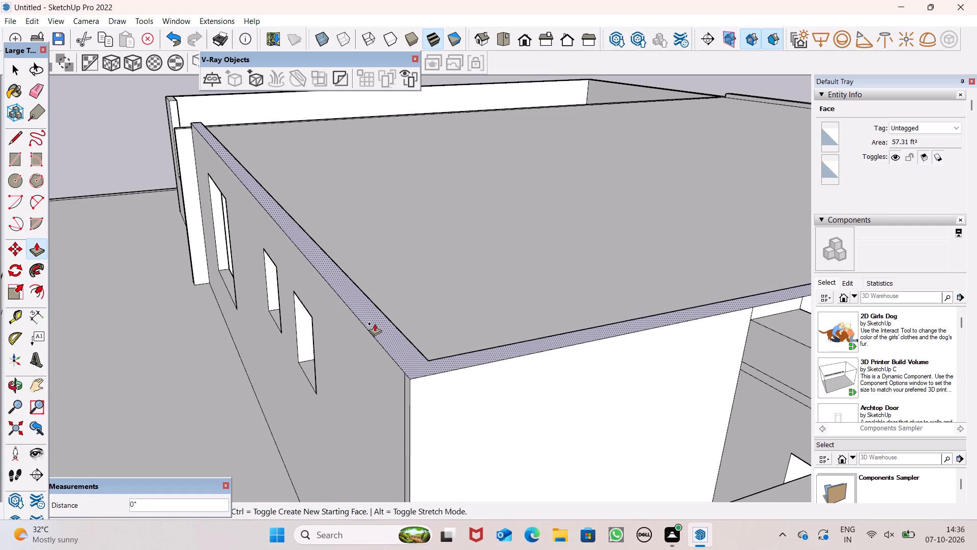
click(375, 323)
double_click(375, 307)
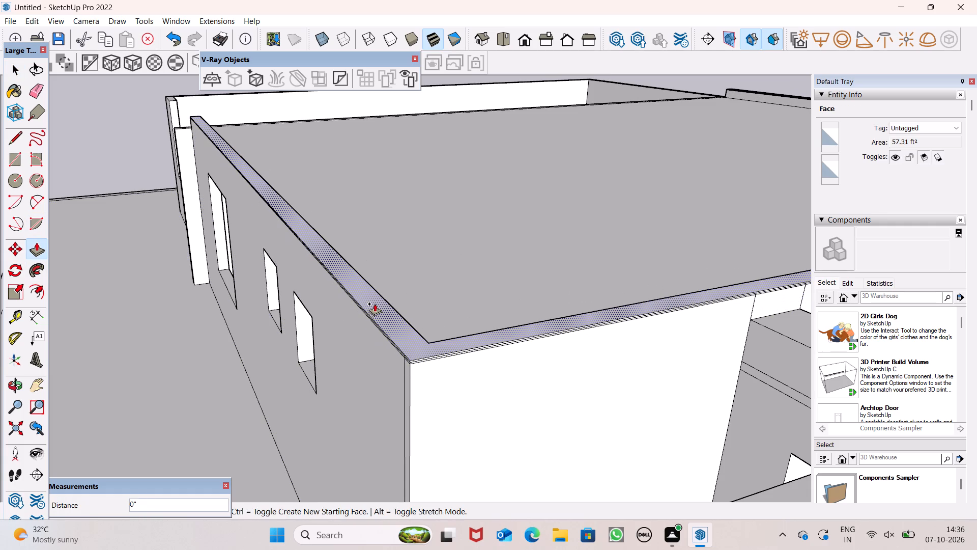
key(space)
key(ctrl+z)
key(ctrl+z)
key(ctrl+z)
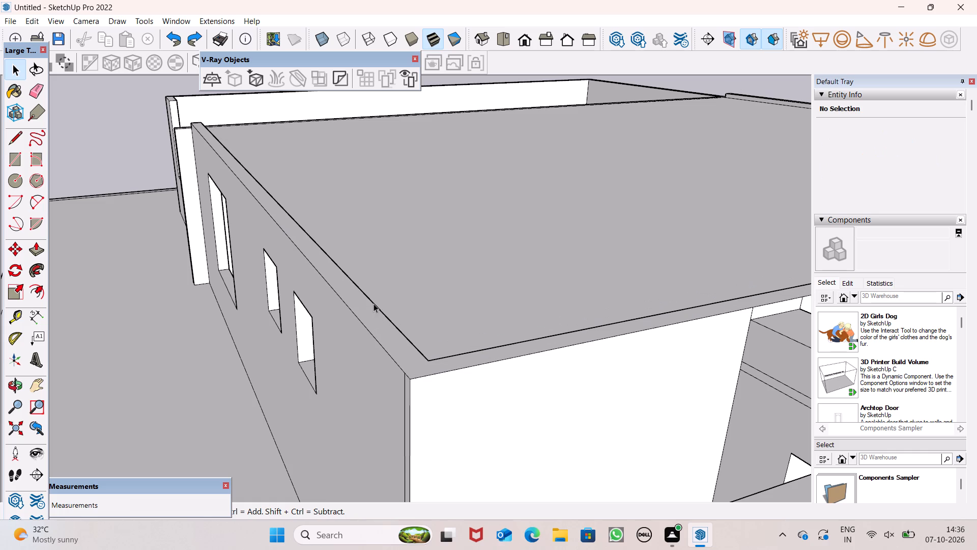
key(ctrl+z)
Pull the wall-top rim around the front room's roof up 1'5" as a separate parapet layer using Push/Pull.
scroll(430, 273, down, 8)
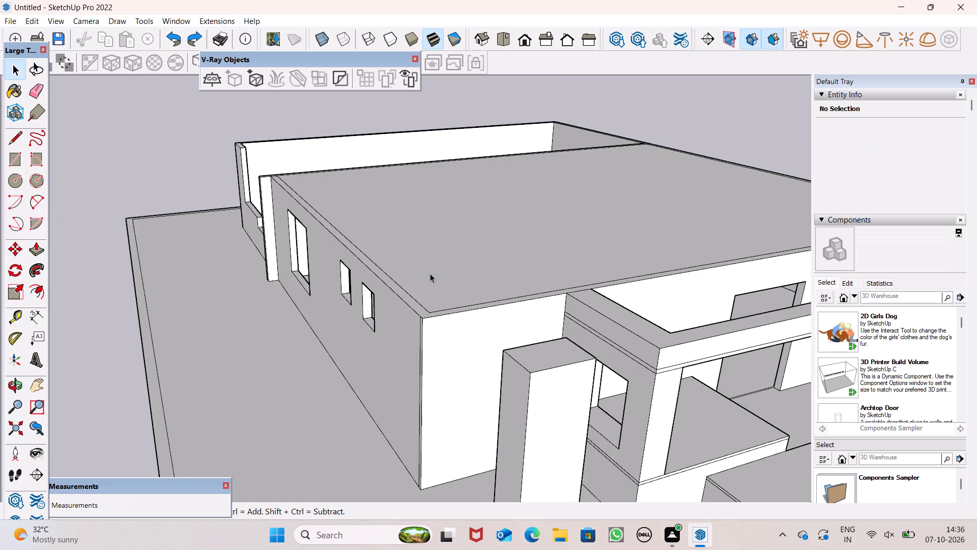
middle_drag(571, 299, 554, 359)
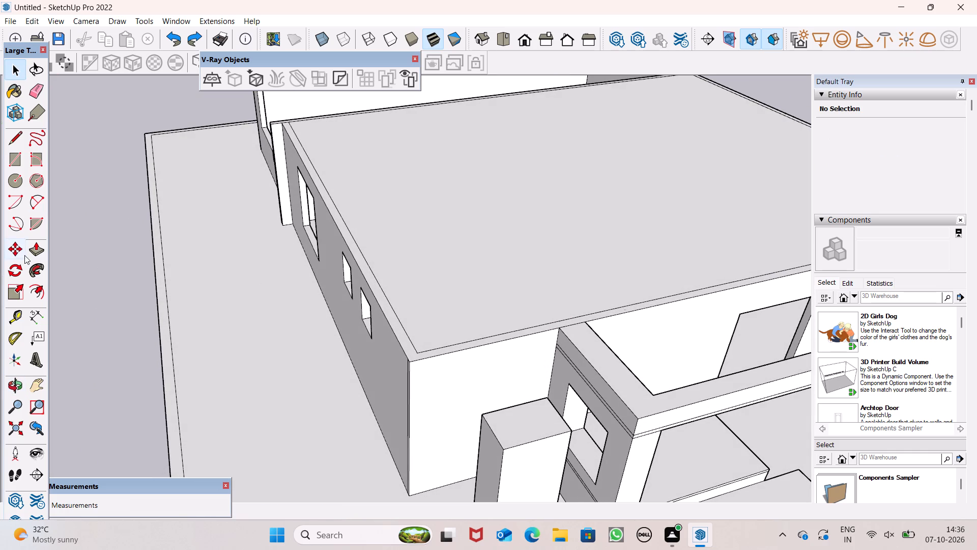
click(41, 249)
scroll(372, 269, up, 4)
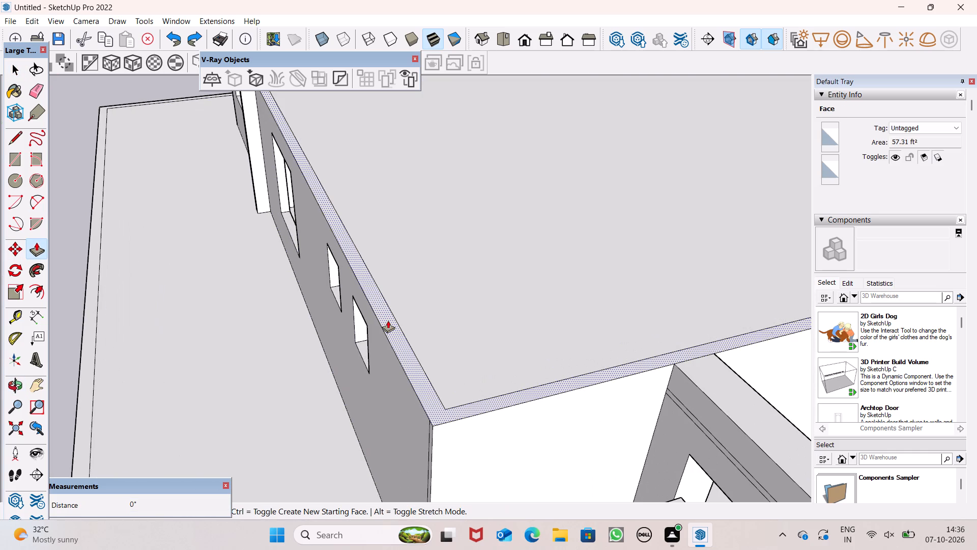
drag(388, 320, 386, 304)
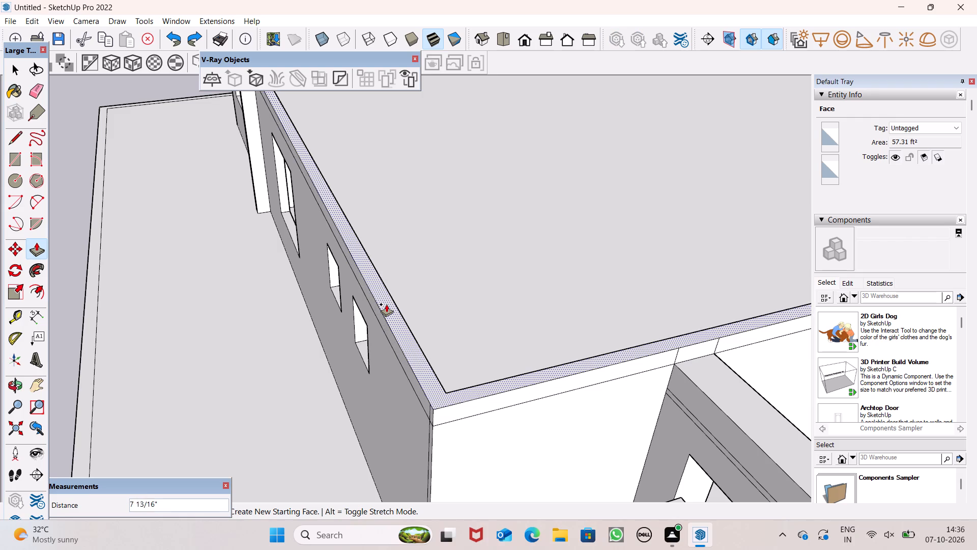
drag(386, 304, 386, 291)
text(1')
drag(386, 291, 387, 290)
key(5)
key(shift+quotedbl)
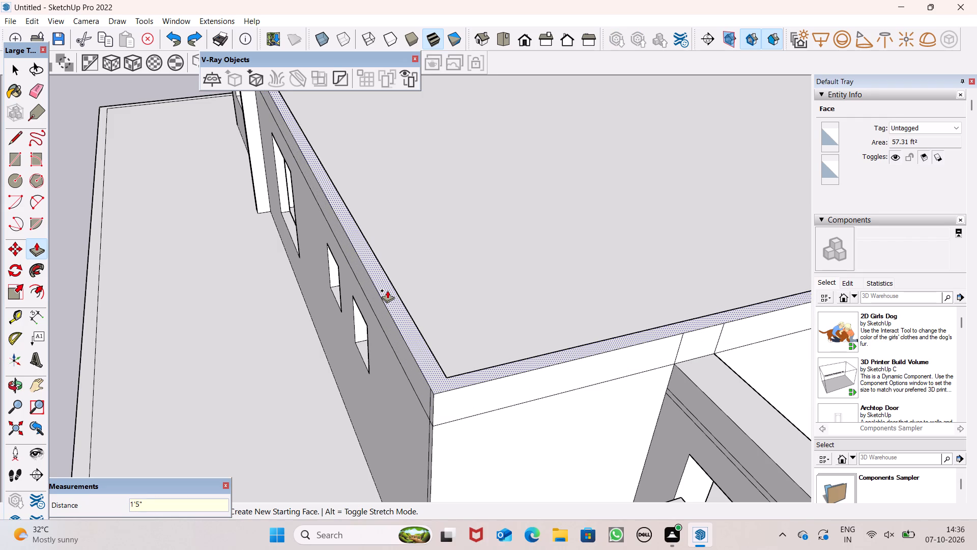
drag(387, 290, 388, 289)
key(Return)
scroll(404, 252, down, 4)
middle_drag(454, 296, 485, 205)
key(space)
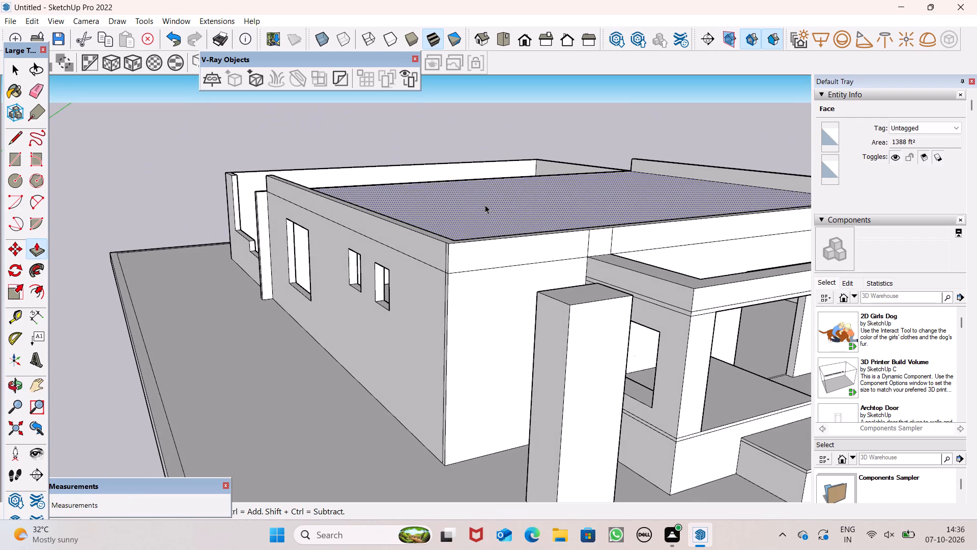
Erase the two short vertical edges on the parapet's front face above the porch side wall.
scroll(485, 205, down, 1)
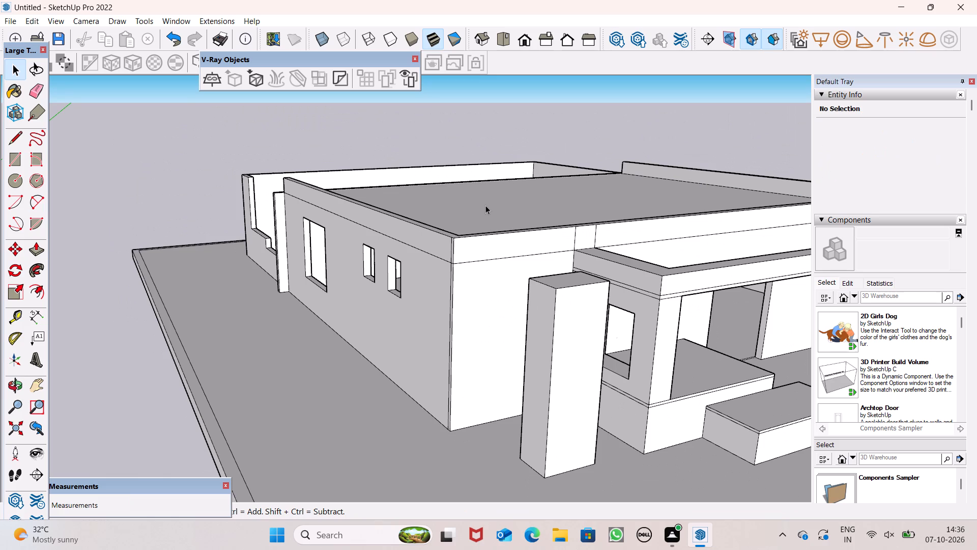
scroll(499, 201, down, 4)
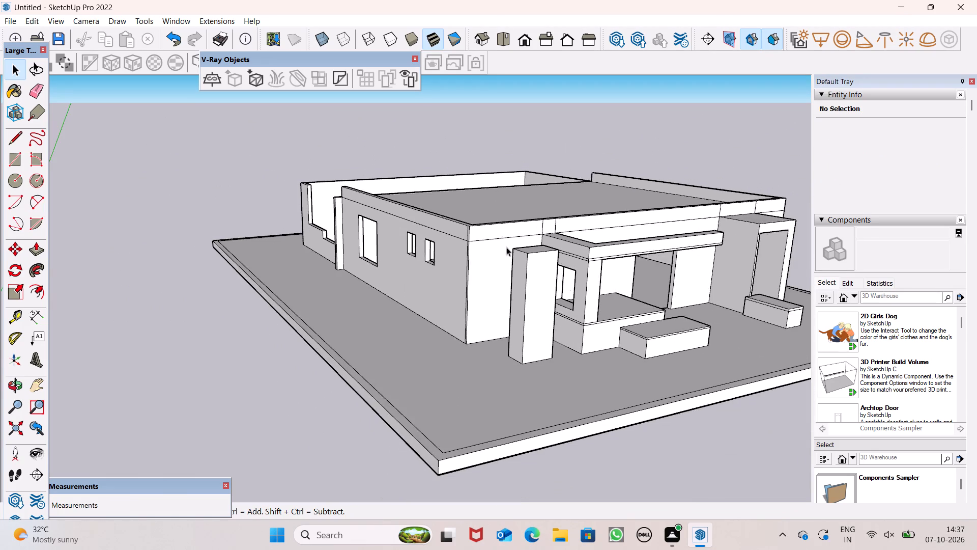
middle_drag(517, 250, 524, 339)
scroll(463, 247, down, 1)
scroll(557, 291, up, 6)
scroll(472, 231, down, 1)
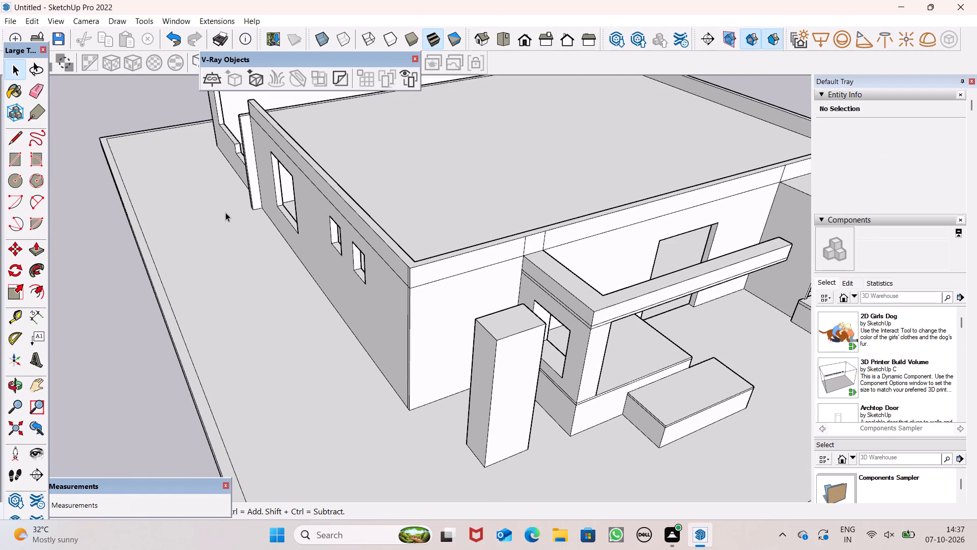
click(33, 90)
scroll(597, 228, up, 2)
scroll(577, 234, down, 1)
scroll(573, 234, up, 2)
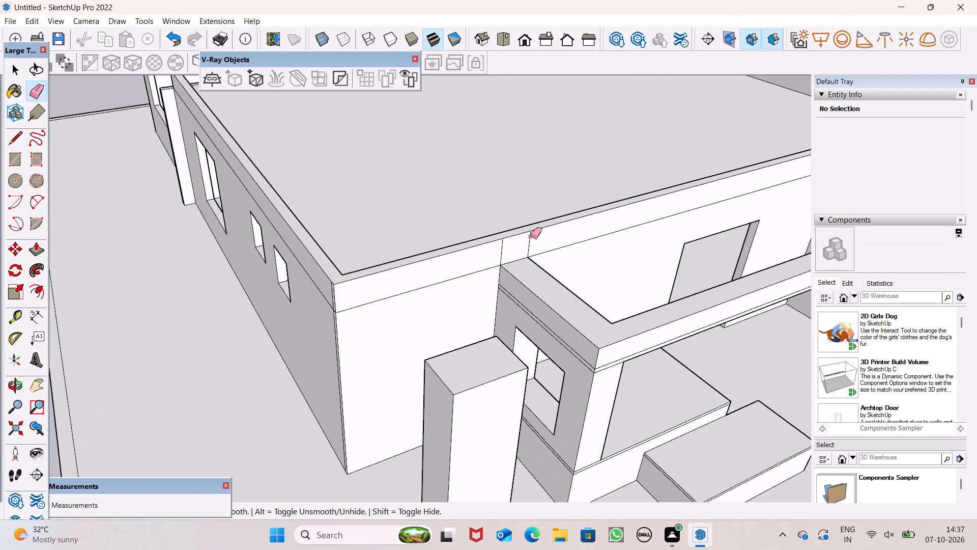
drag(531, 241, 521, 246)
drag(514, 249, 497, 252)
Pull the parapet's long front face outward over the porch as a roof overhang using Push/Pull.
scroll(479, 182, down, 8)
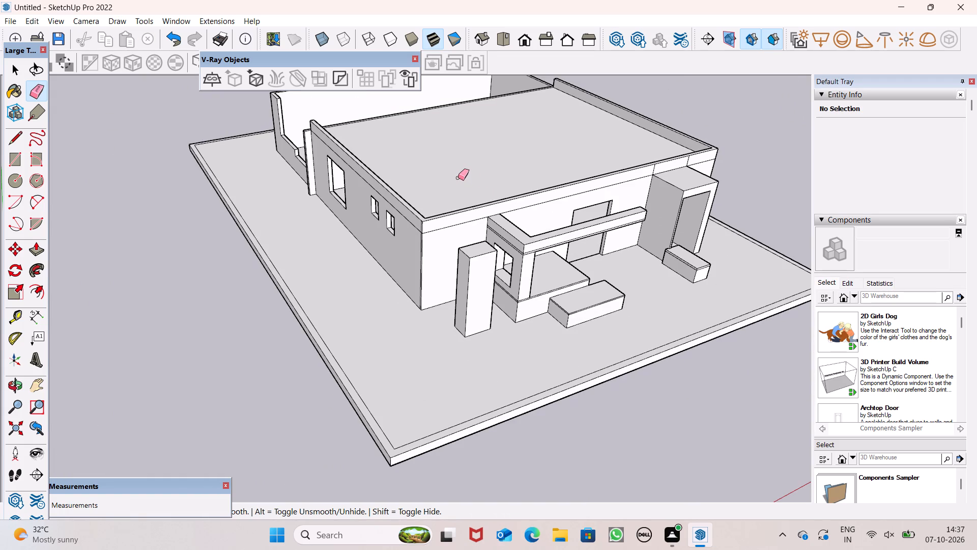
scroll(398, 177, down, 4)
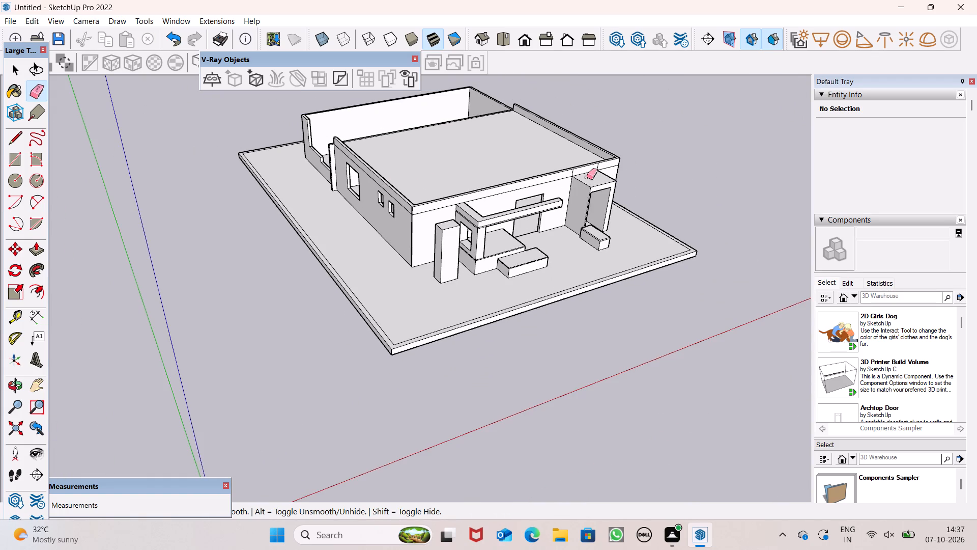
scroll(595, 164, up, 10)
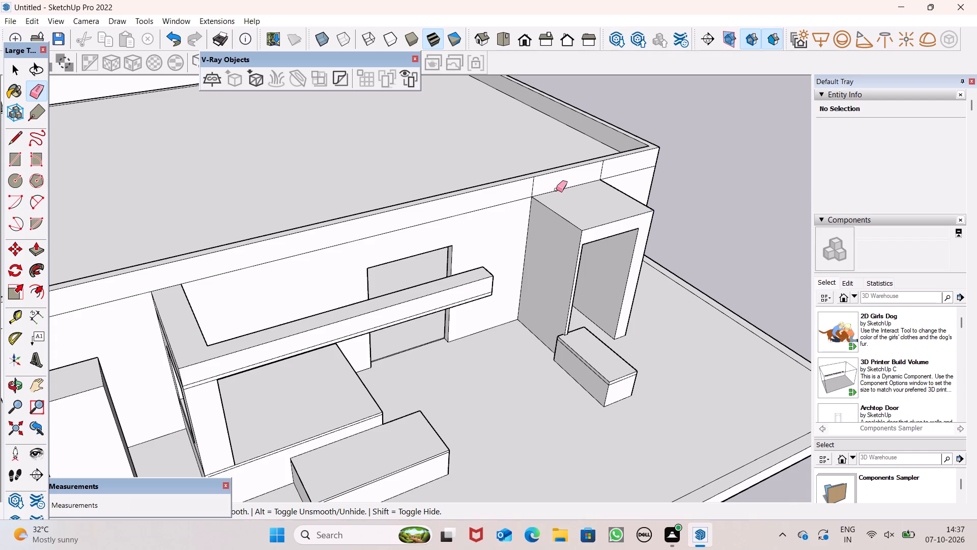
scroll(560, 161, down, 3)
scroll(597, 185, down, 2)
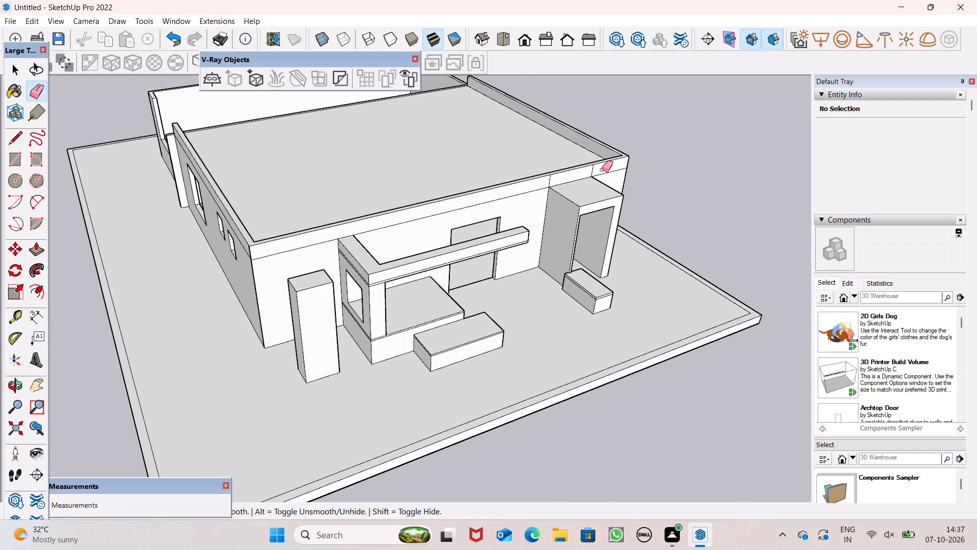
click(41, 250)
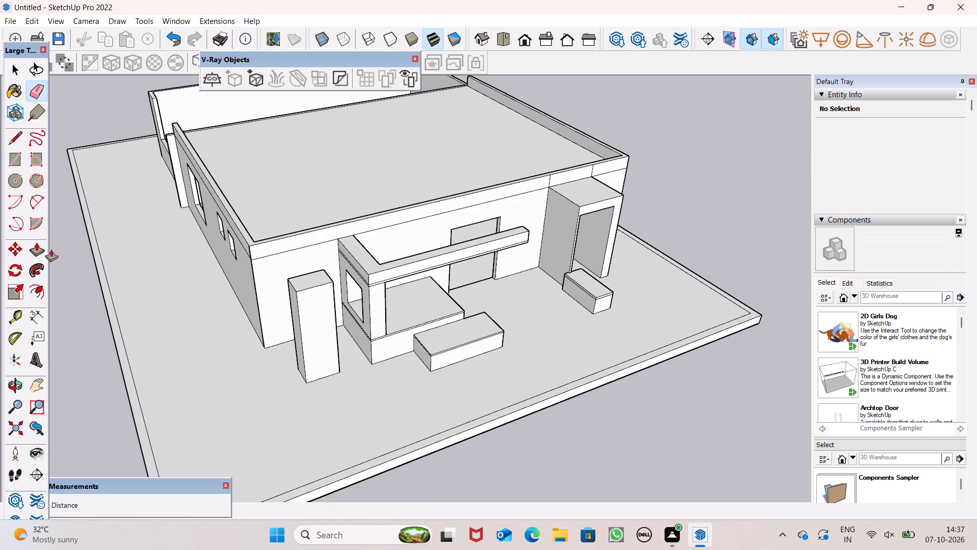
scroll(377, 240, up, 4)
drag(352, 219, 362, 252)
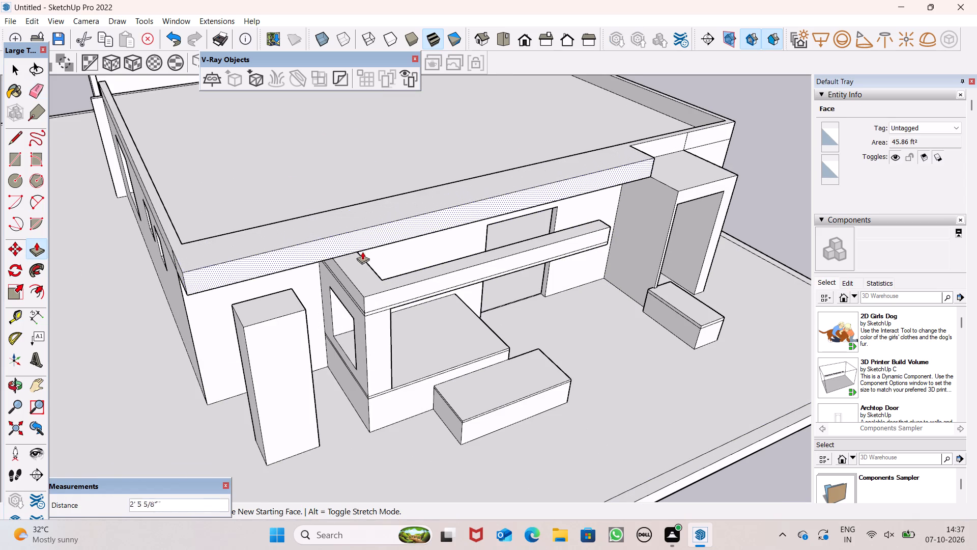
drag(362, 252, 364, 264)
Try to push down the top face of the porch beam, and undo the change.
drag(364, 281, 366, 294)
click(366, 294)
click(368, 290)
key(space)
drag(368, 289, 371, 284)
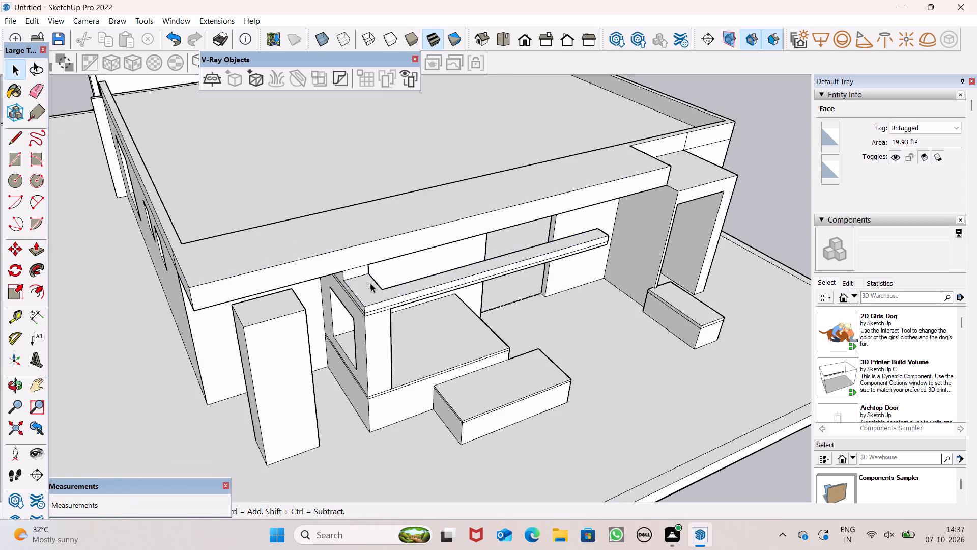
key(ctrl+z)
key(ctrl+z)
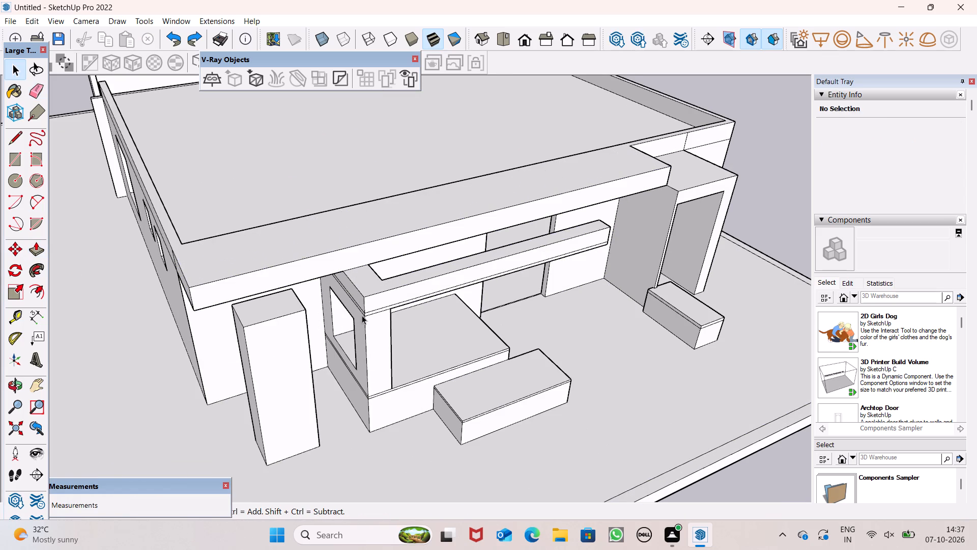
Extend the front roof overhang outward by about another 2' 10" over the porch using Push/Pull.
middle_drag(417, 333, 414, 262)
scroll(417, 214, up, 1)
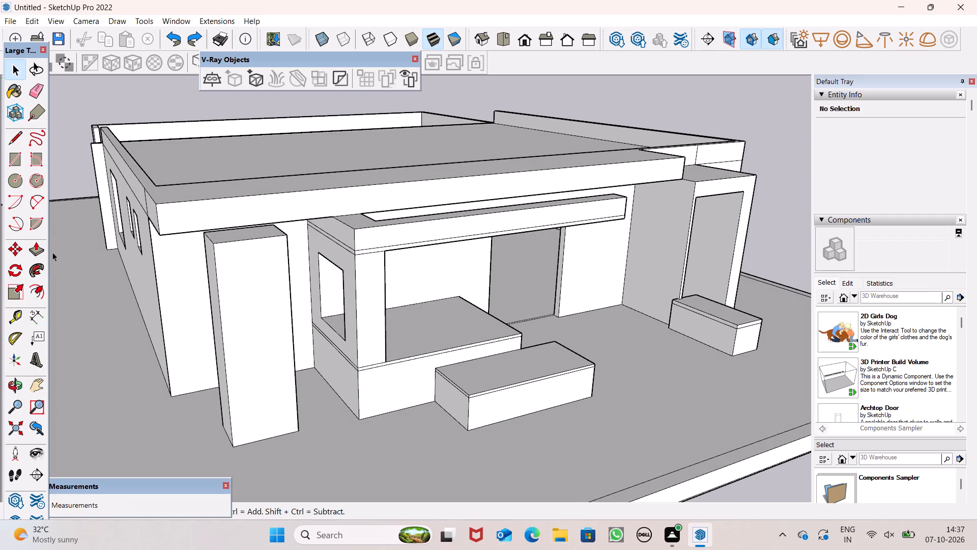
click(35, 251)
drag(215, 210, 252, 216)
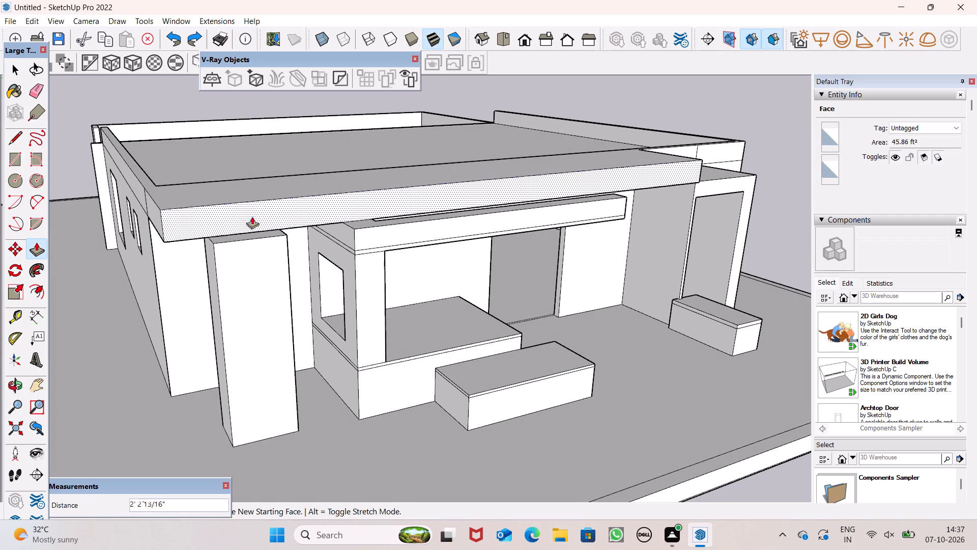
drag(252, 216, 325, 227)
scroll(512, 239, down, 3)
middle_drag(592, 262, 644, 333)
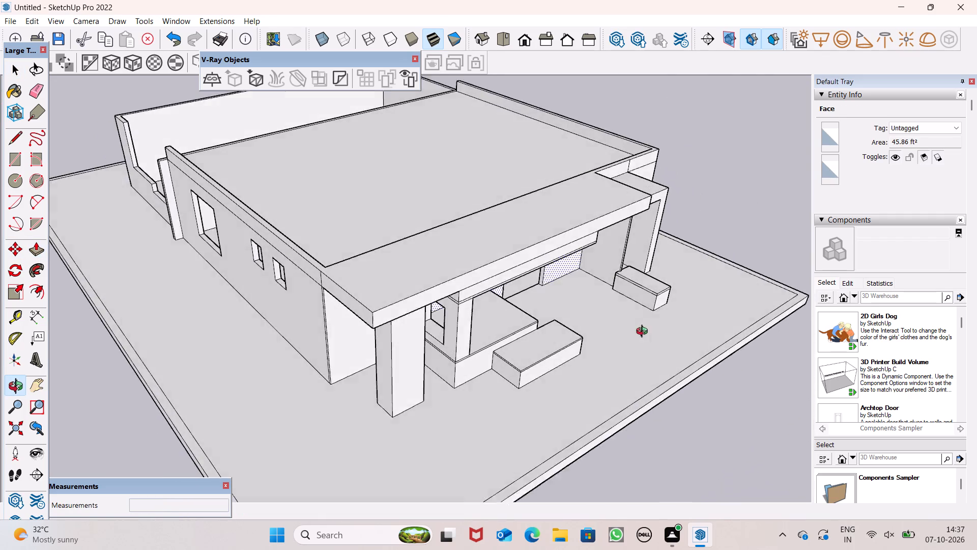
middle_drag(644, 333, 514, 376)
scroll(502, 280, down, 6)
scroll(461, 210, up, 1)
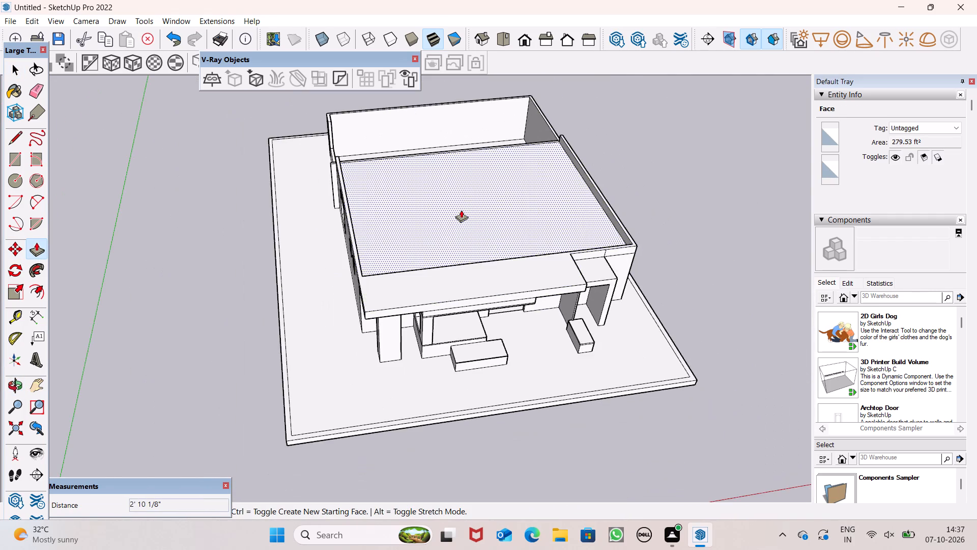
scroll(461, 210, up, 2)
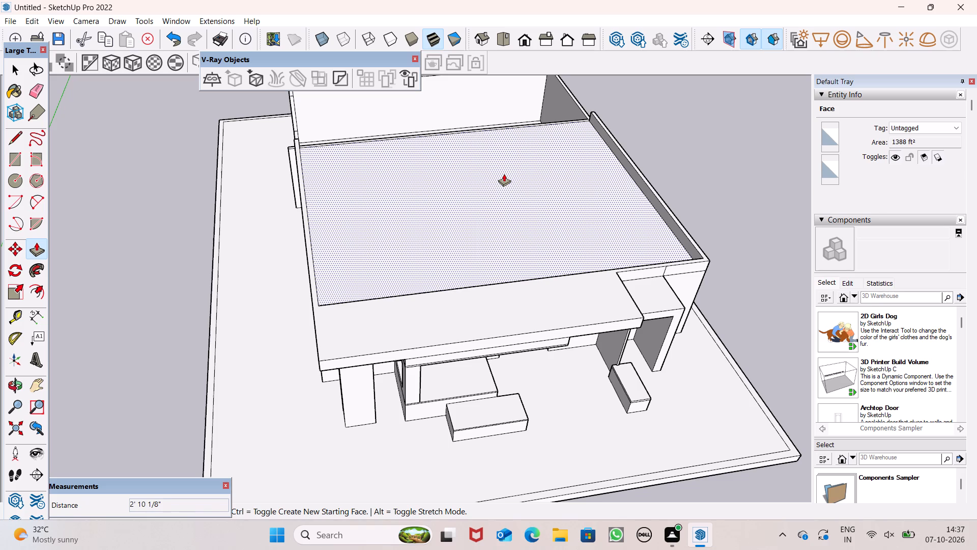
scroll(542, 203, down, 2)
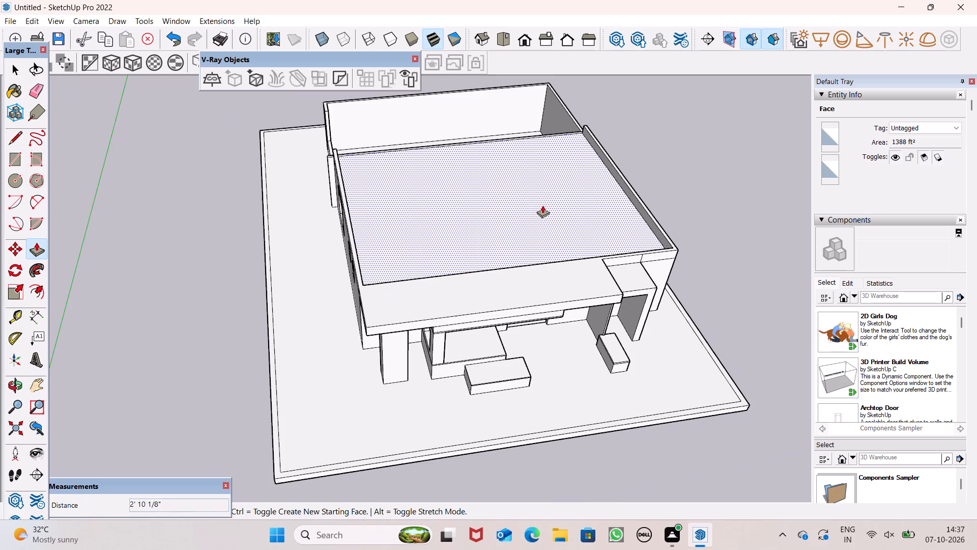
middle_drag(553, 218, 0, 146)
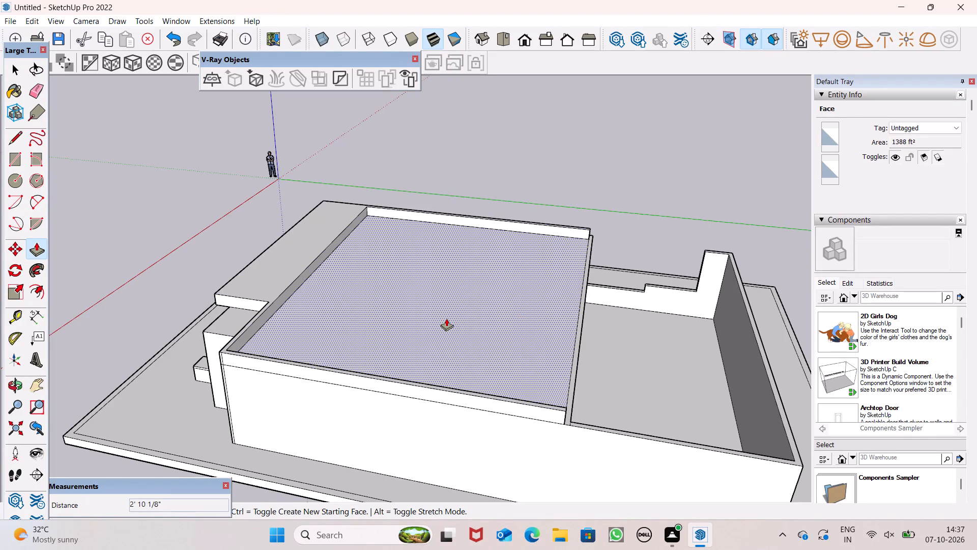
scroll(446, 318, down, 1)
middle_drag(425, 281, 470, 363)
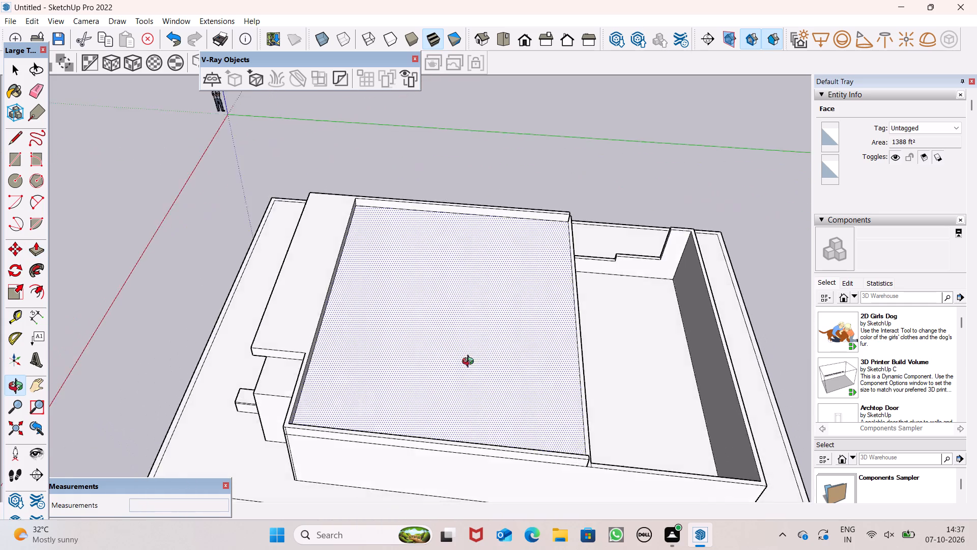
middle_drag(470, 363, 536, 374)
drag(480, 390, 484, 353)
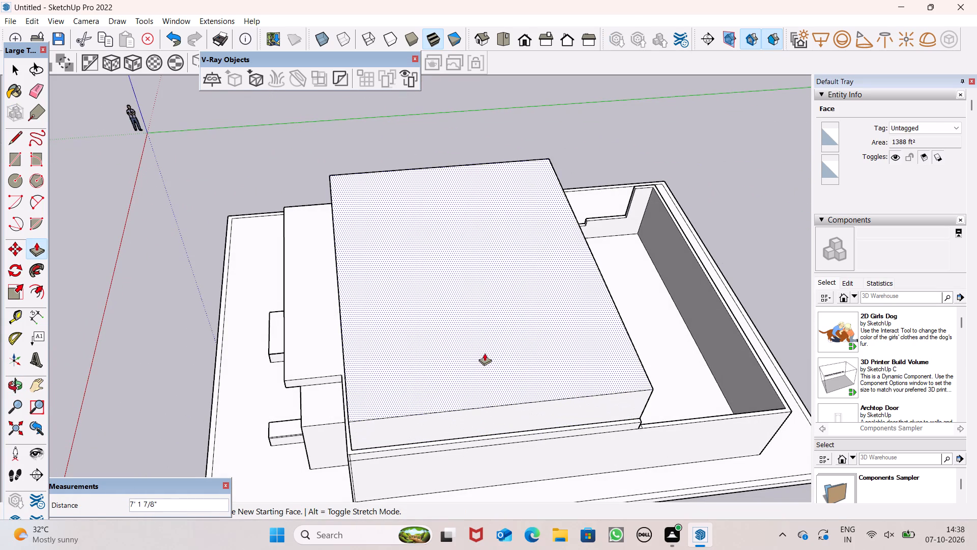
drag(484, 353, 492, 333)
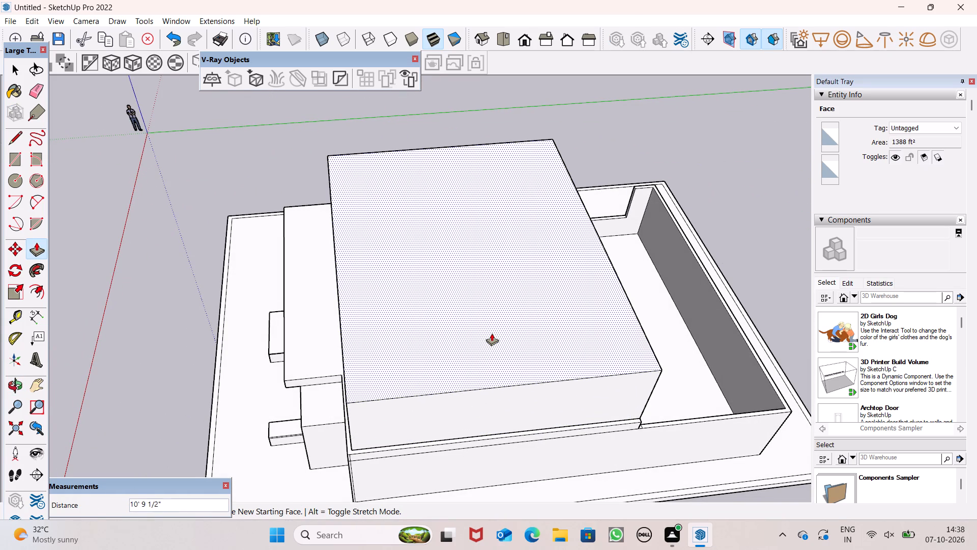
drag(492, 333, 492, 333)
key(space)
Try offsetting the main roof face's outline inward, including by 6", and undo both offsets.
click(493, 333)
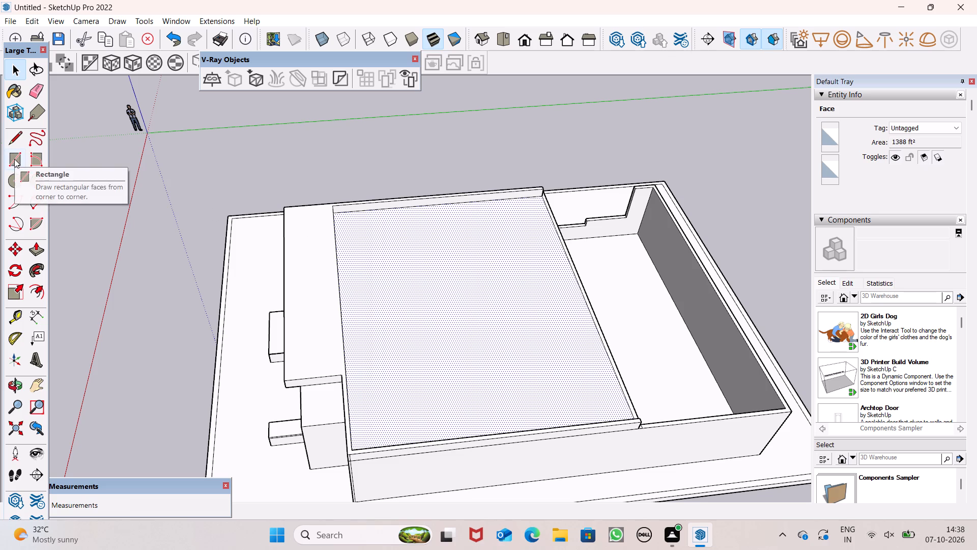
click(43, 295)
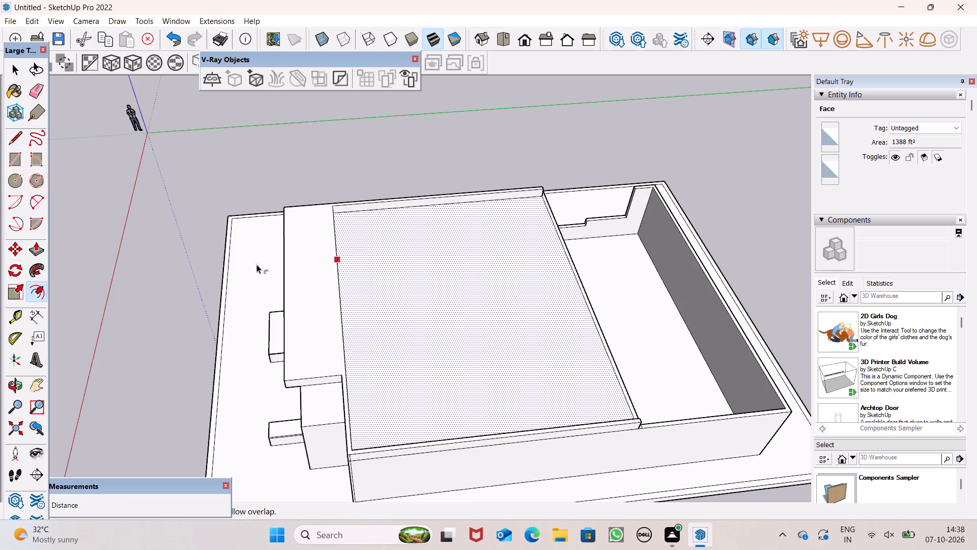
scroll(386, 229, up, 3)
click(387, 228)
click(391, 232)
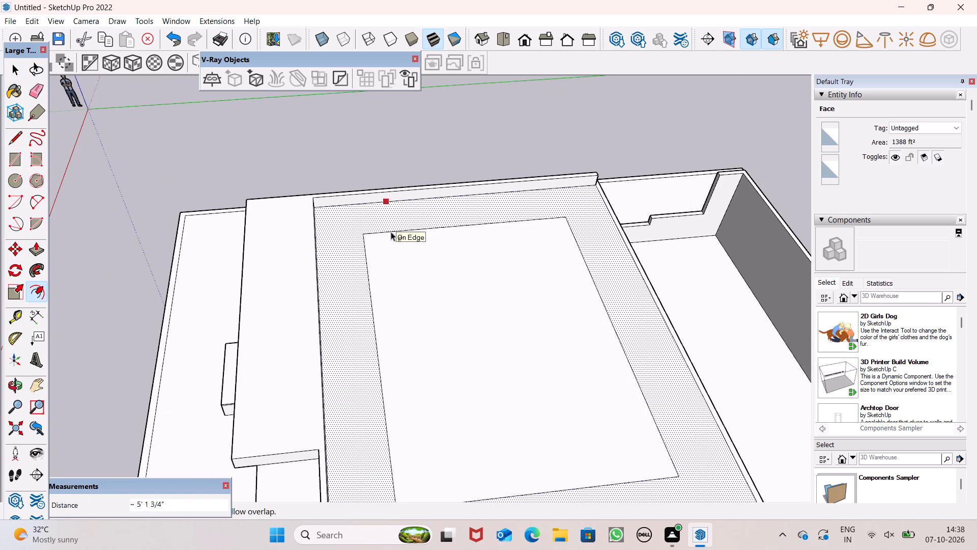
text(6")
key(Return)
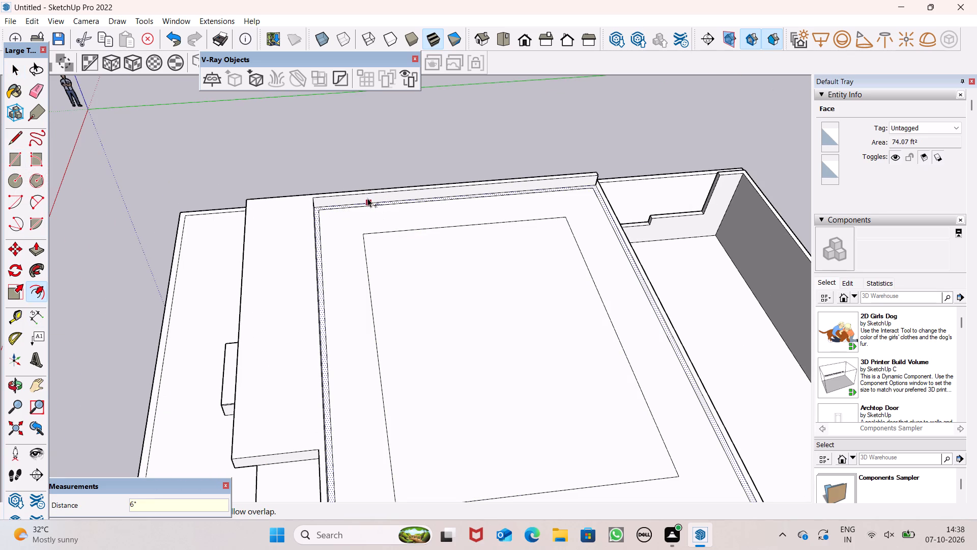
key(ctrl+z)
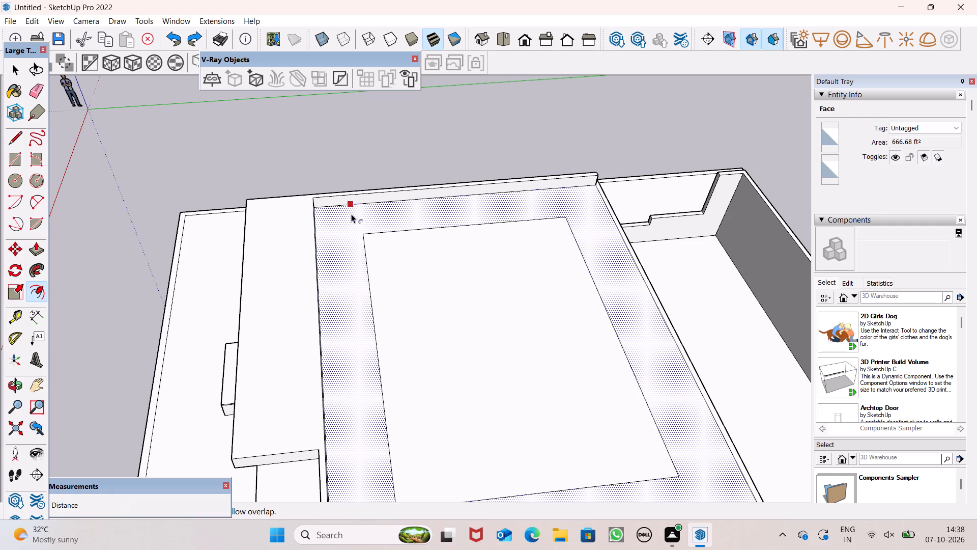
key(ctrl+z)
Offset the main roof face's outline inward by 6" to form a narrow border around the roof.
scroll(330, 212, up, 3)
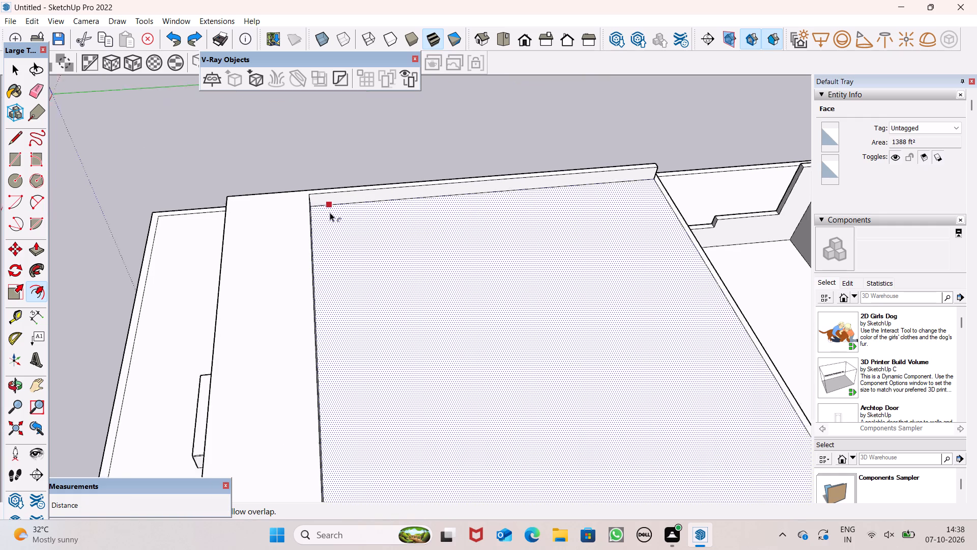
scroll(330, 212, up, 4)
drag(330, 212, 331, 219)
text(6")
key(Return)
scroll(324, 212, down, 4)
key(space)
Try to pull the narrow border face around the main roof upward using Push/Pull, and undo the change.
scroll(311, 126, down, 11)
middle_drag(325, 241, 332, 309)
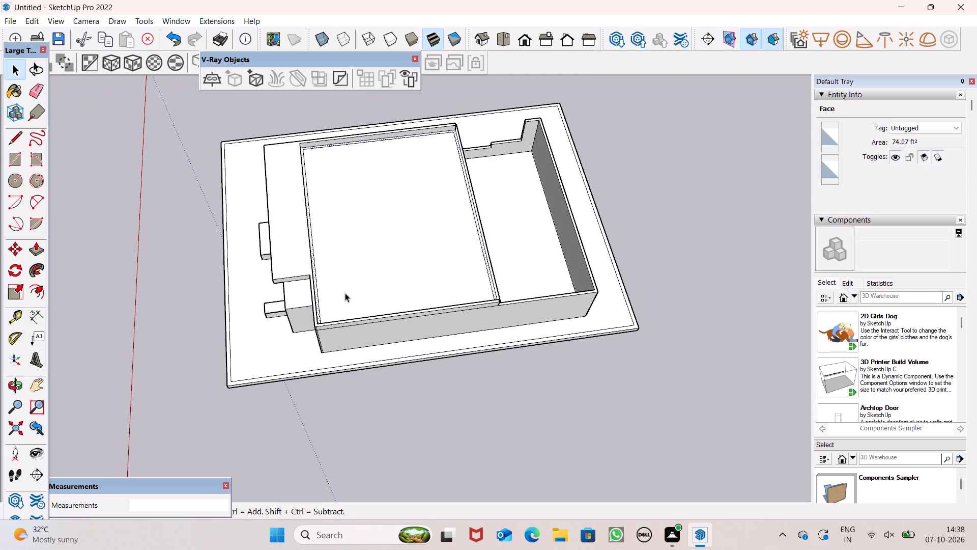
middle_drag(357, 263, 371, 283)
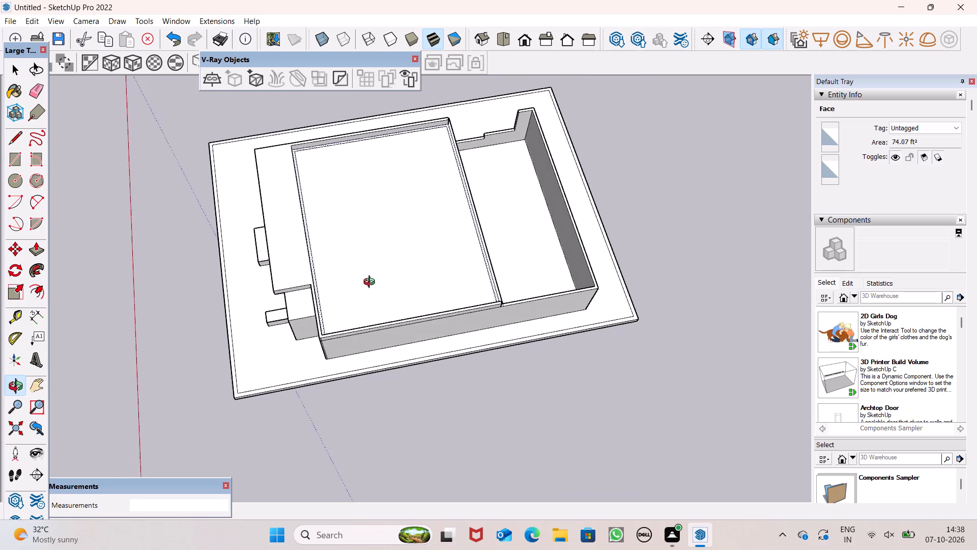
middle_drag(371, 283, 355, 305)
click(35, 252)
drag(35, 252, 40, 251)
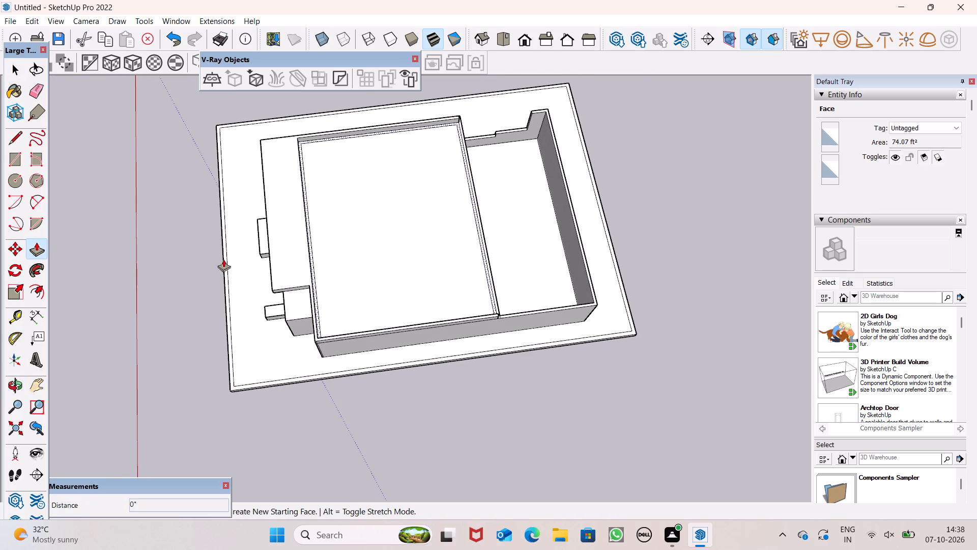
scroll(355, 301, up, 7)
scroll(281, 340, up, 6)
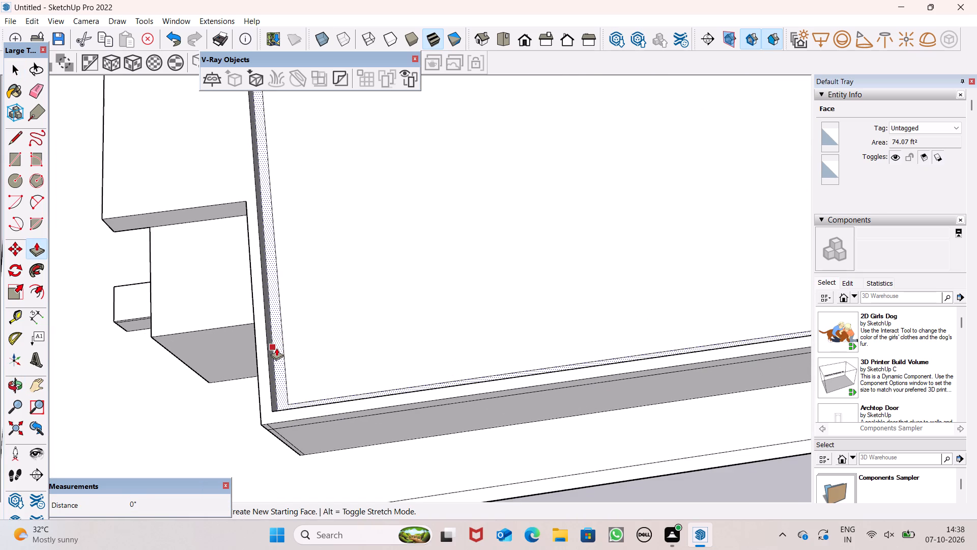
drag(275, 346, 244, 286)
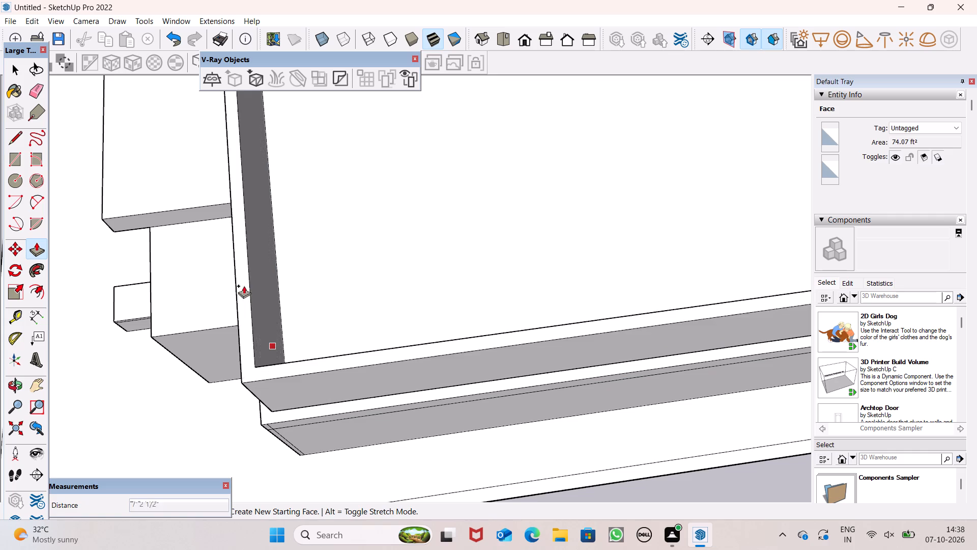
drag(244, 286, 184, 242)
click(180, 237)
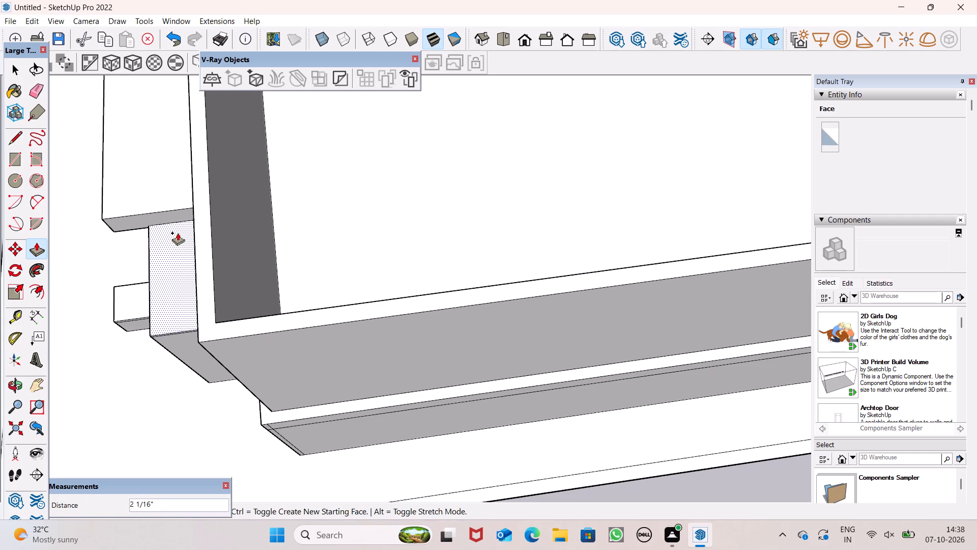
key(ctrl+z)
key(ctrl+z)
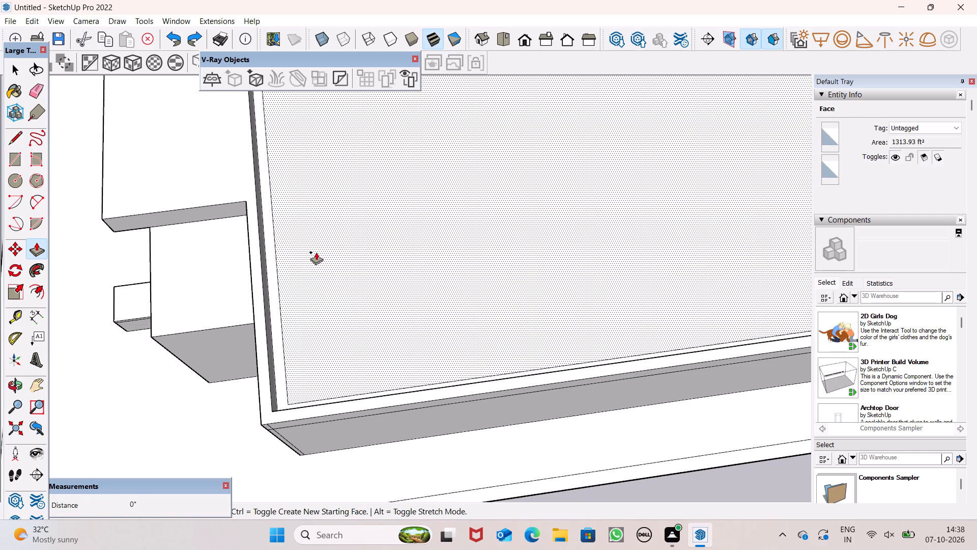
Pull the 6" border face around the main roof up 10' using Push/Pull to form the upper-storey walls.
scroll(316, 252, down, 7)
middle_drag(378, 291, 316, 300)
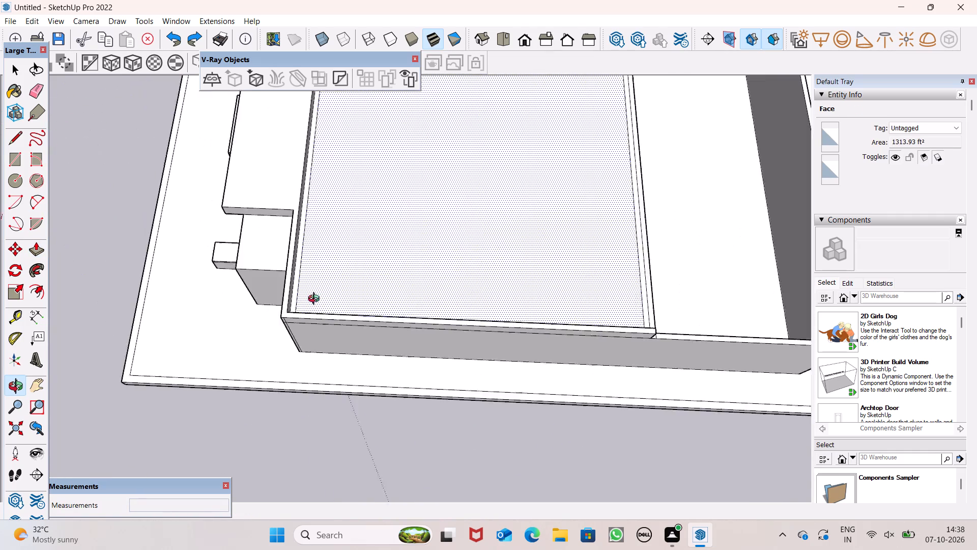
middle_drag(316, 300, 278, 311)
scroll(265, 253, up, 5)
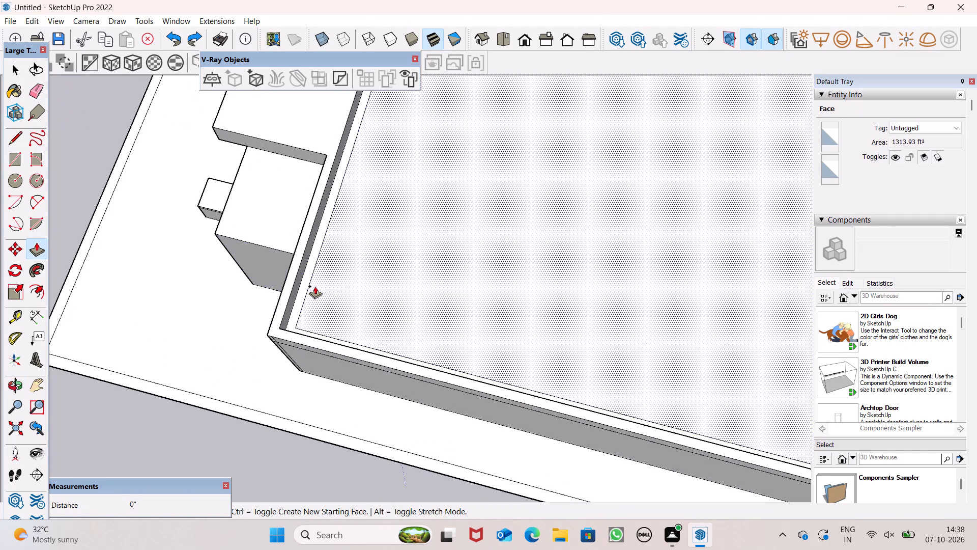
drag(303, 290, 242, 231)
text(10')
key(Return)
click(242, 231)
scroll(296, 243, down, 6)
key(space)
Draw a 6" line across the ledge at the overhang's entrance-side end and continue it about 8' 7" up the front wall.
scroll(381, 276, down, 5)
middle_drag(383, 285, 567, 179)
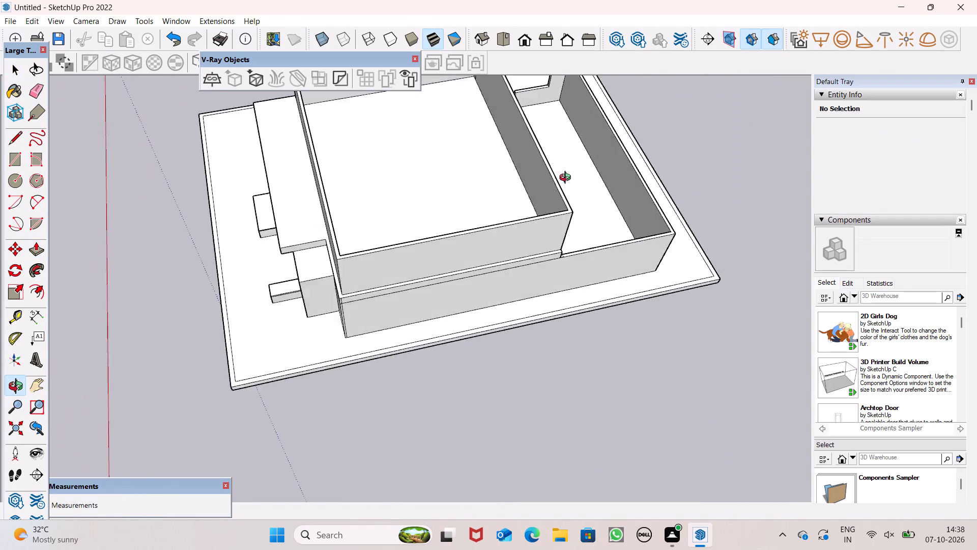
middle_drag(567, 179, 699, 130)
scroll(541, 173, down, 3)
middle_drag(529, 234, 663, 153)
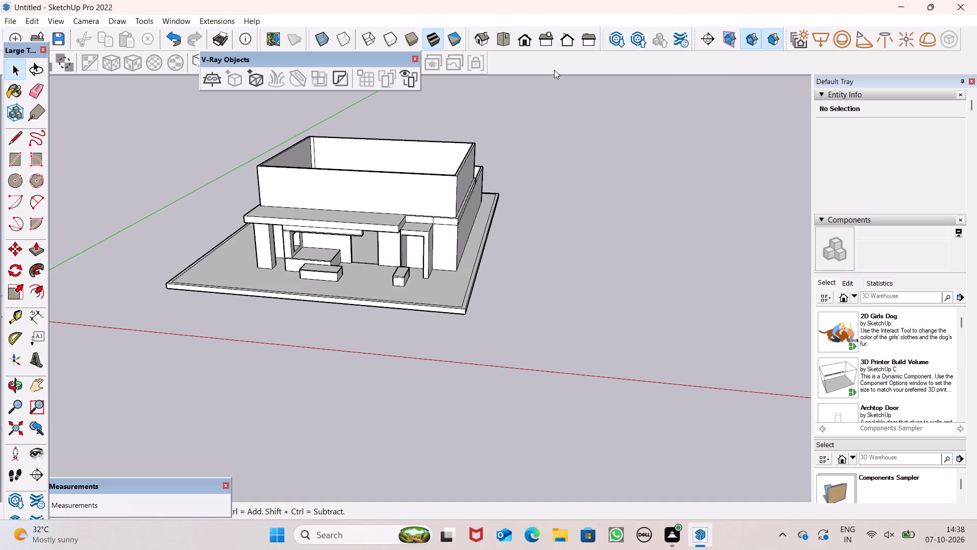
scroll(390, 205, up, 9)
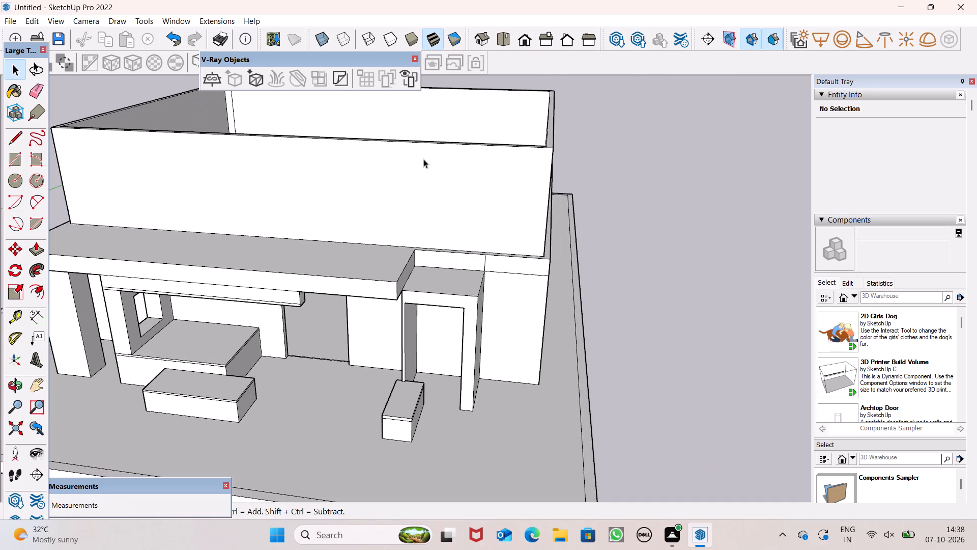
click(14, 137)
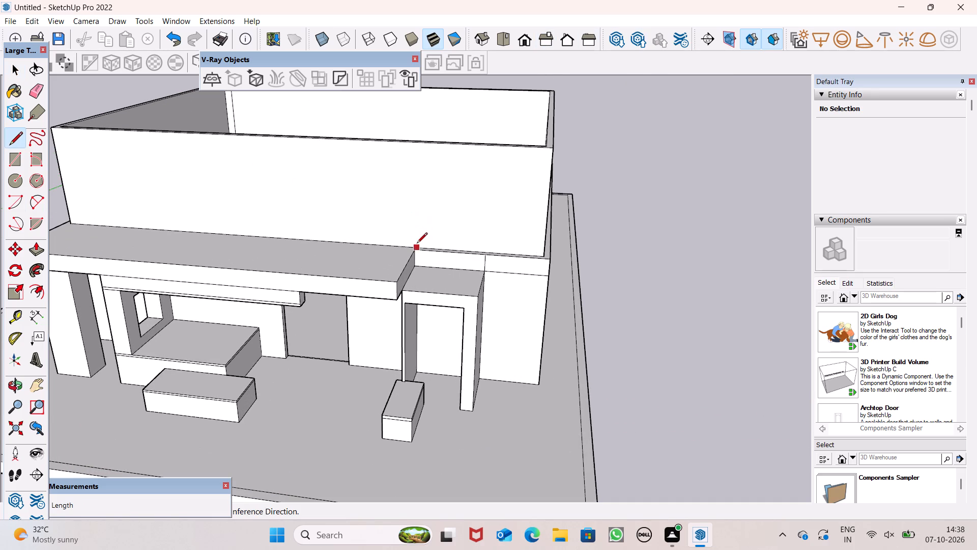
scroll(412, 239, up, 10)
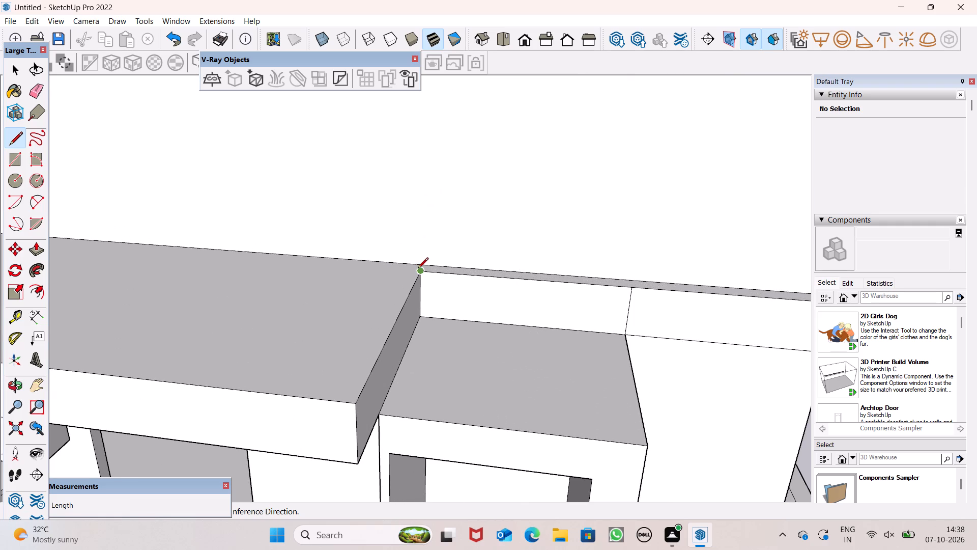
click(419, 271)
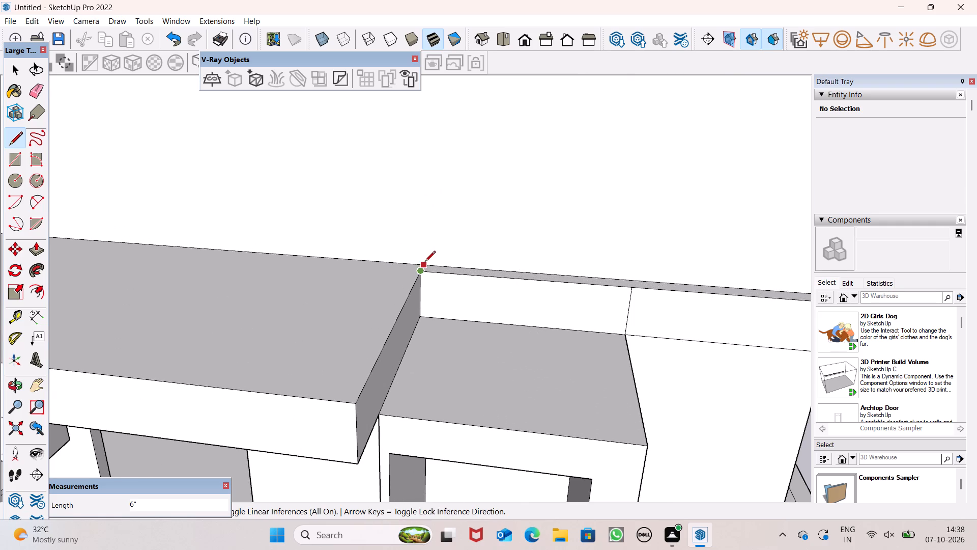
click(425, 262)
click(425, 264)
scroll(428, 211, down, 8)
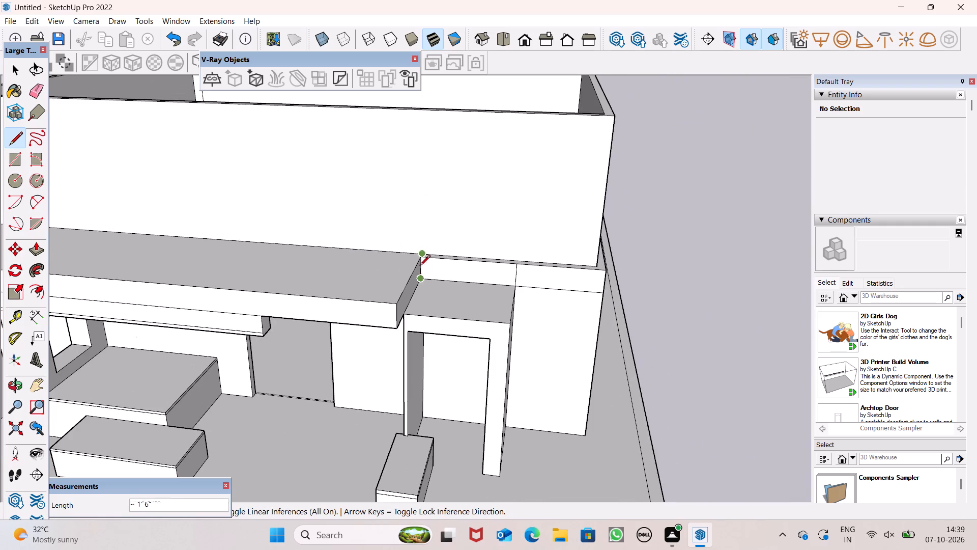
click(425, 111)
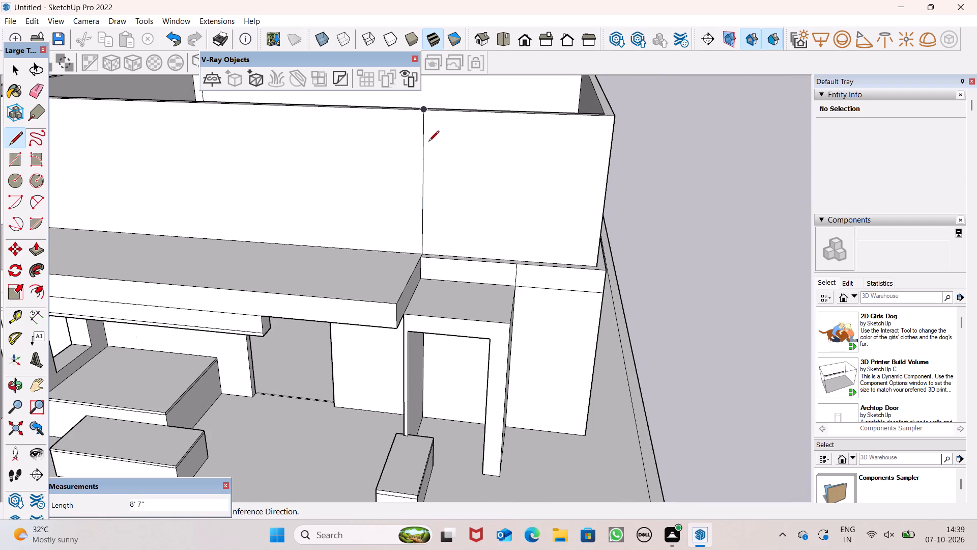
Draw a 6" line across the top of the upper front wall from the vertical line's upper end.
middle_drag(452, 151, 364, 321)
scroll(396, 250, up, 6)
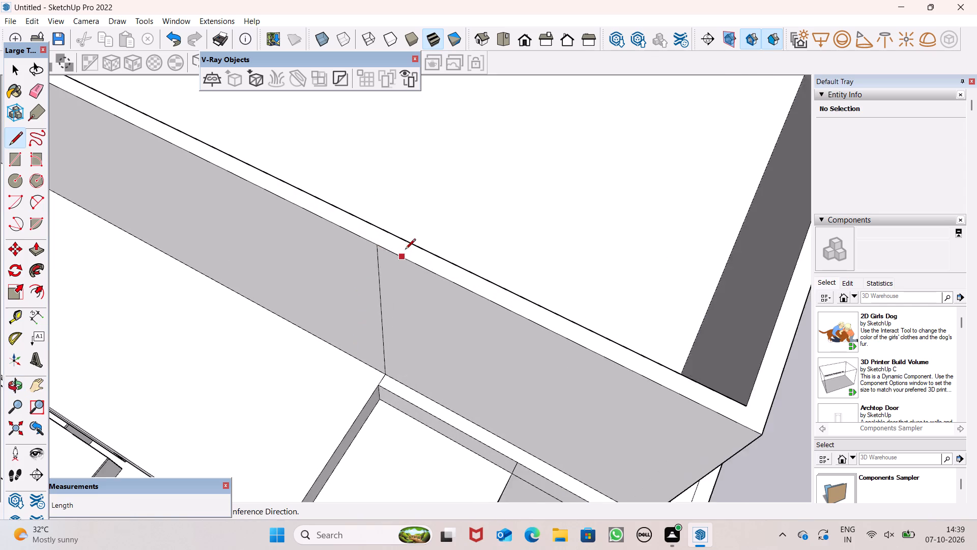
scroll(405, 250, up, 1)
click(375, 242)
click(387, 230)
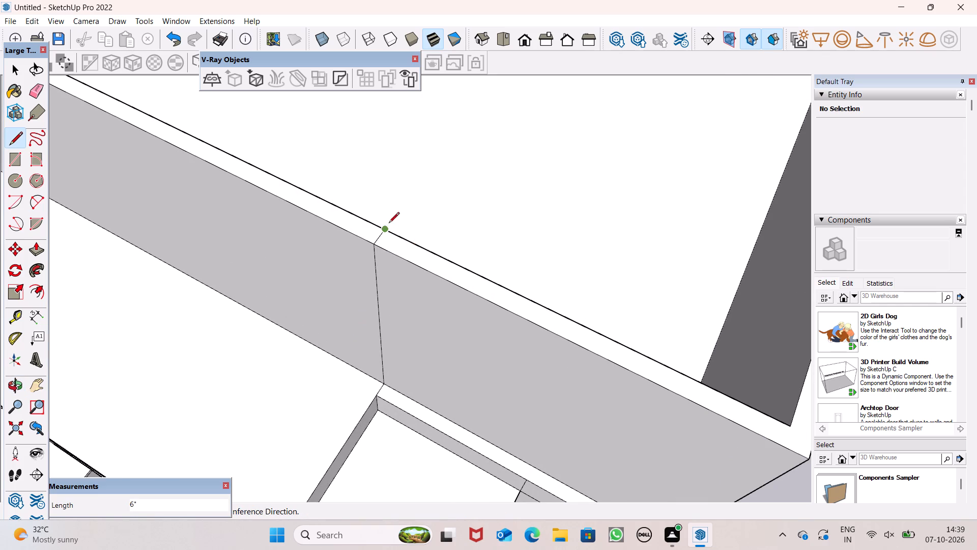
key(space)
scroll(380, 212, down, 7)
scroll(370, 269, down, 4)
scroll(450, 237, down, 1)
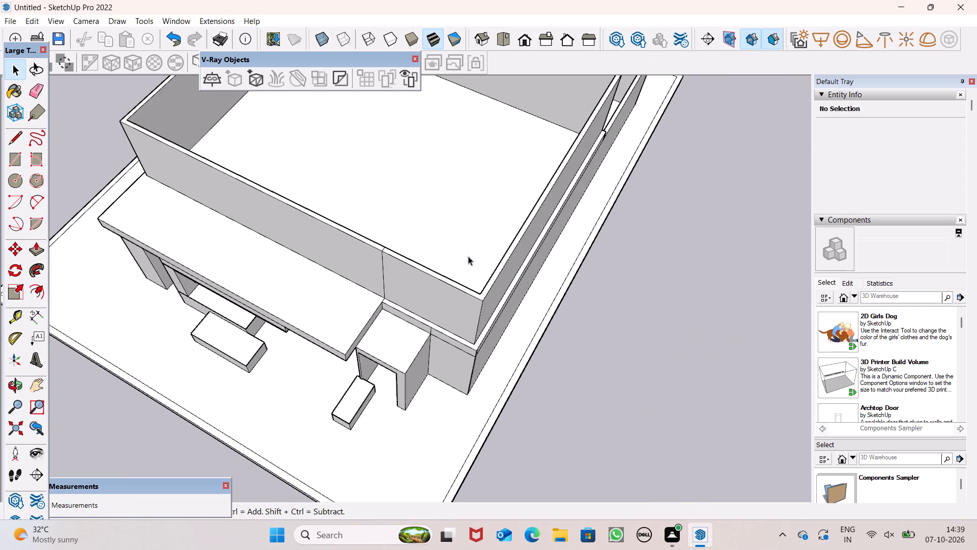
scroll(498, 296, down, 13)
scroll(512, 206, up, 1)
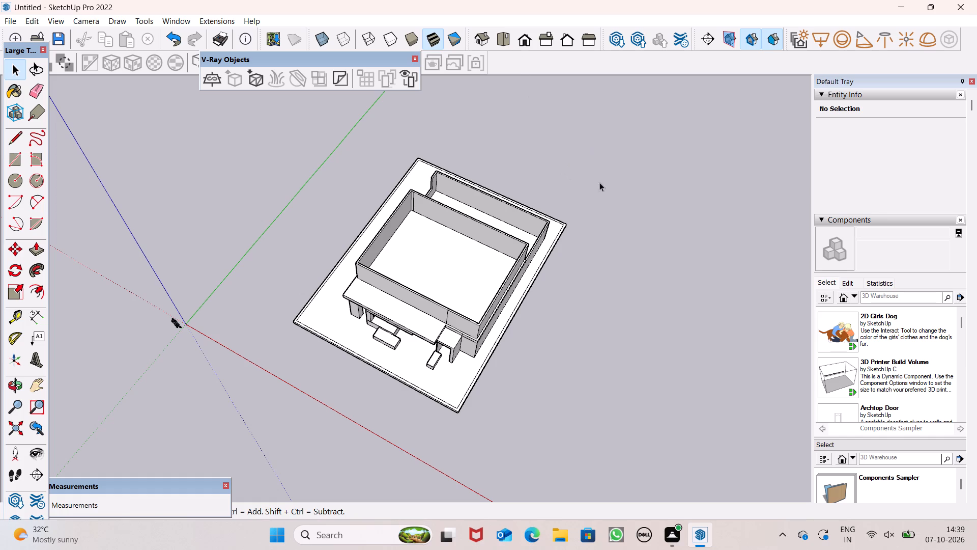
Examine the raised upper-storey walls and the divided front wall from the rear, side and front of the house.
middle_drag(473, 309, 131, 267)
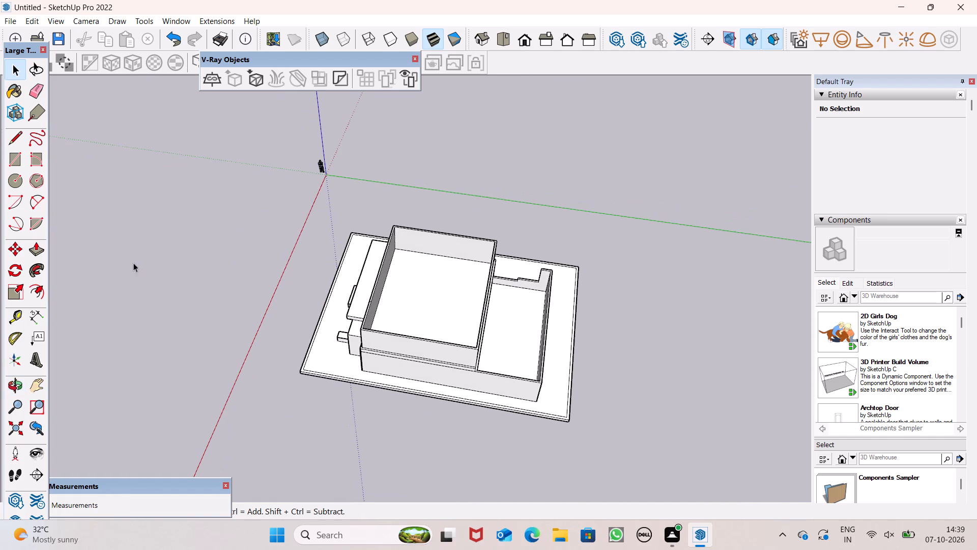
scroll(299, 260, up, 1)
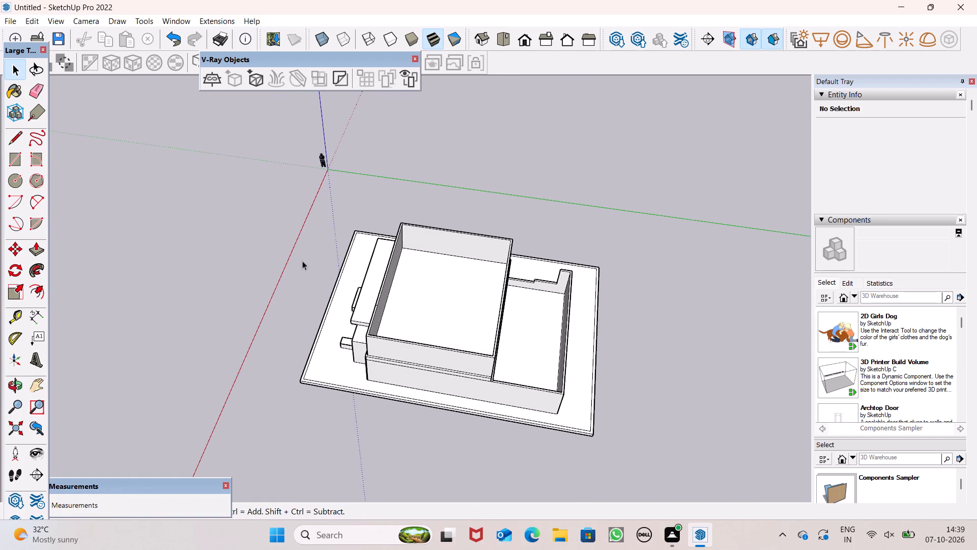
middle_drag(541, 372, 548, 254)
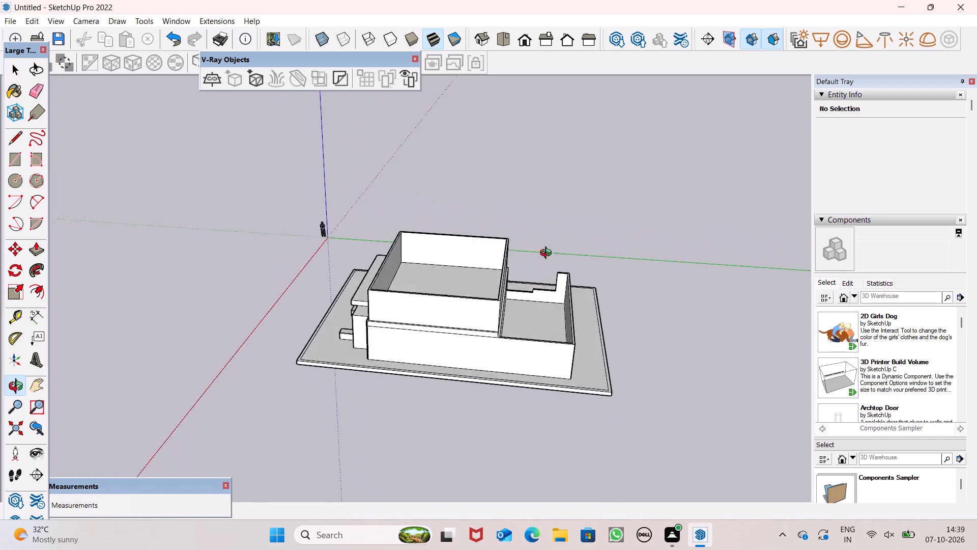
middle_drag(548, 254, 1, 237)
scroll(496, 268, up, 1)
middle_drag(499, 283, 223, 280)
scroll(438, 283, up, 6)
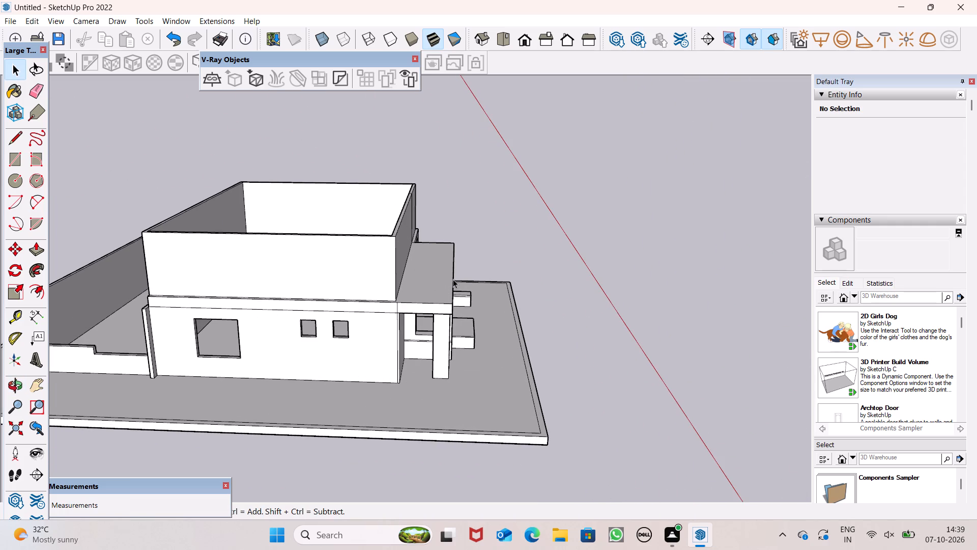
middle_drag(400, 320, 268, 417)
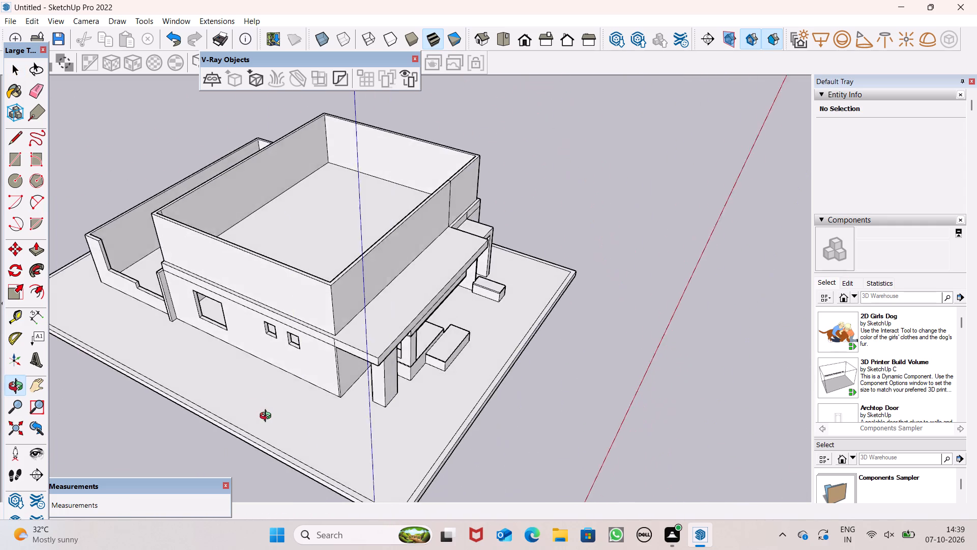
middle_drag(268, 417, 398, 287)
middle_drag(545, 370, 531, 403)
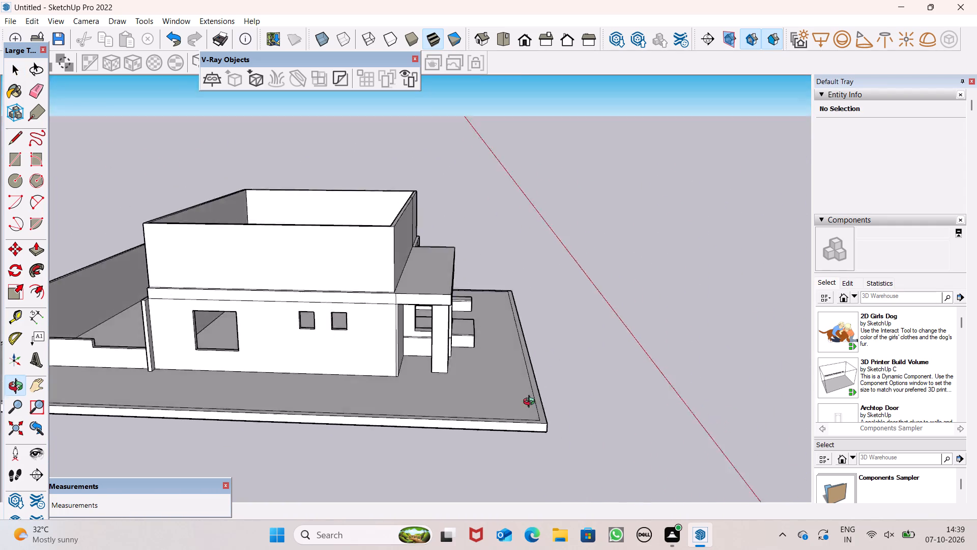
middle_drag(531, 403, 0, 304)
scroll(447, 243, up, 1)
middle_drag(465, 291, 470, 397)
scroll(534, 313, up, 2)
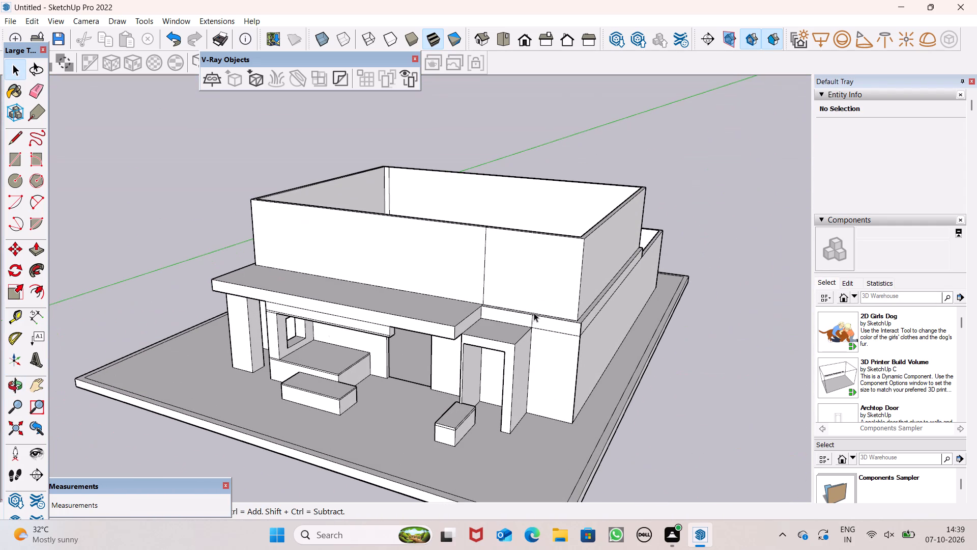
middle_drag(571, 270, 569, 324)
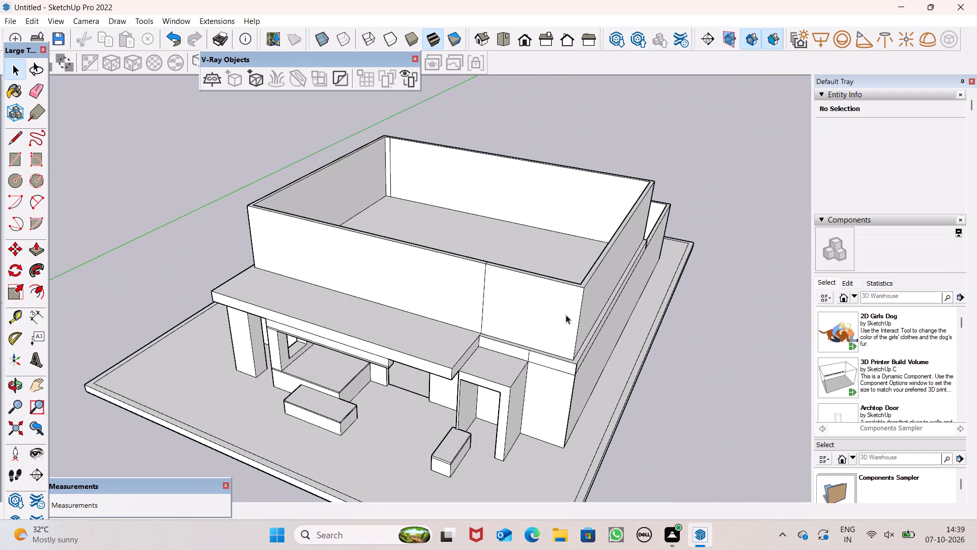
middle_drag(567, 314, 578, 292)
scroll(578, 292, up, 1)
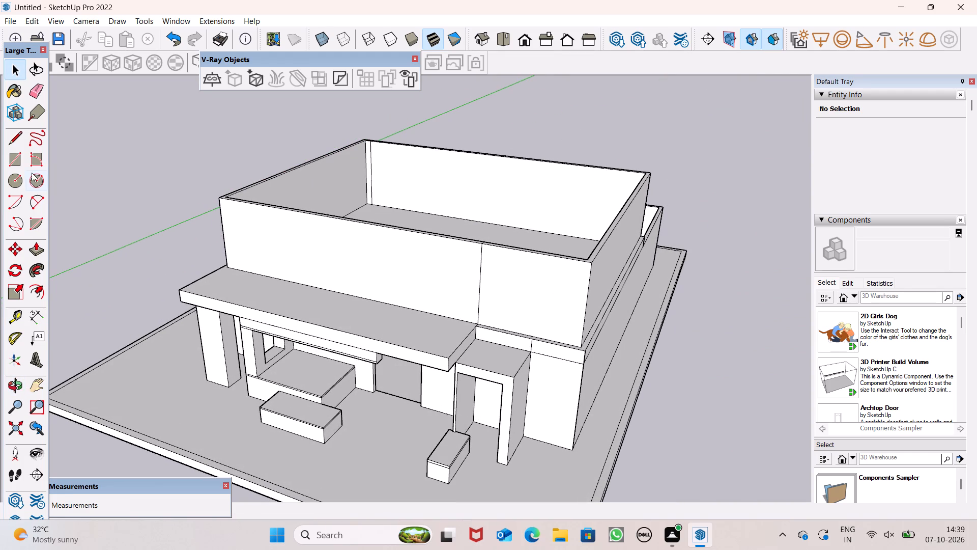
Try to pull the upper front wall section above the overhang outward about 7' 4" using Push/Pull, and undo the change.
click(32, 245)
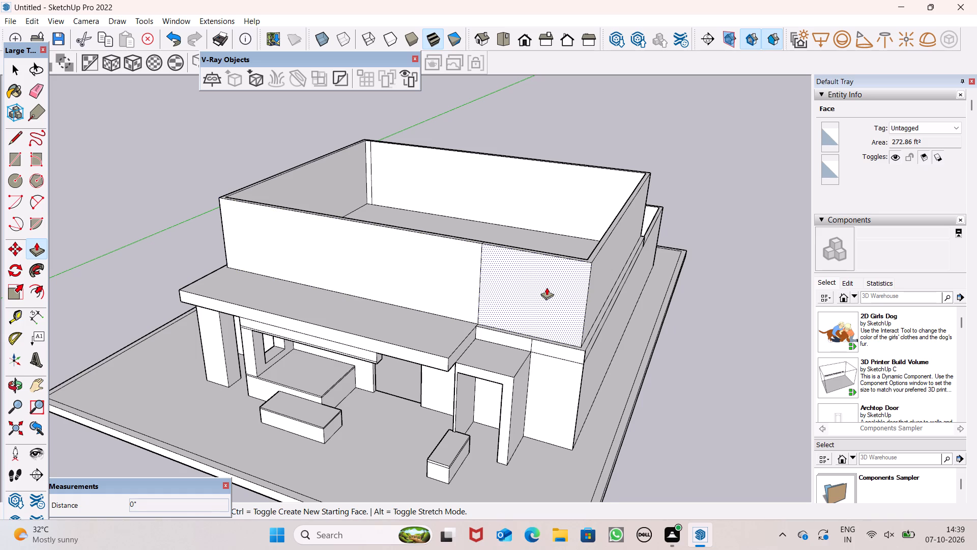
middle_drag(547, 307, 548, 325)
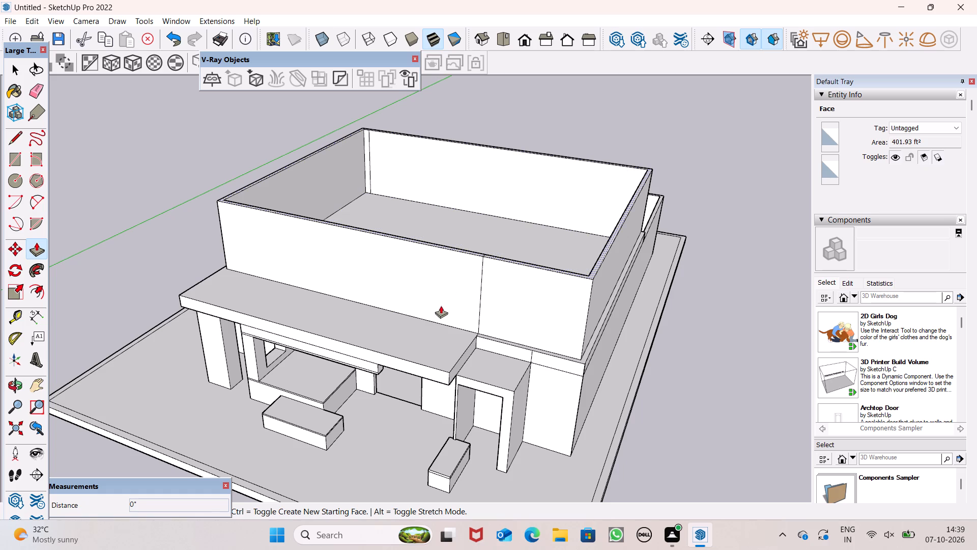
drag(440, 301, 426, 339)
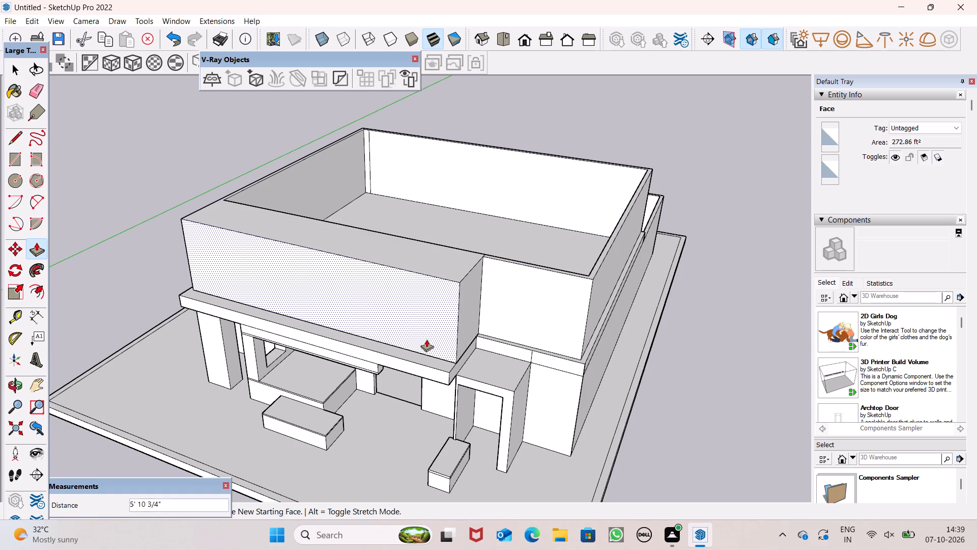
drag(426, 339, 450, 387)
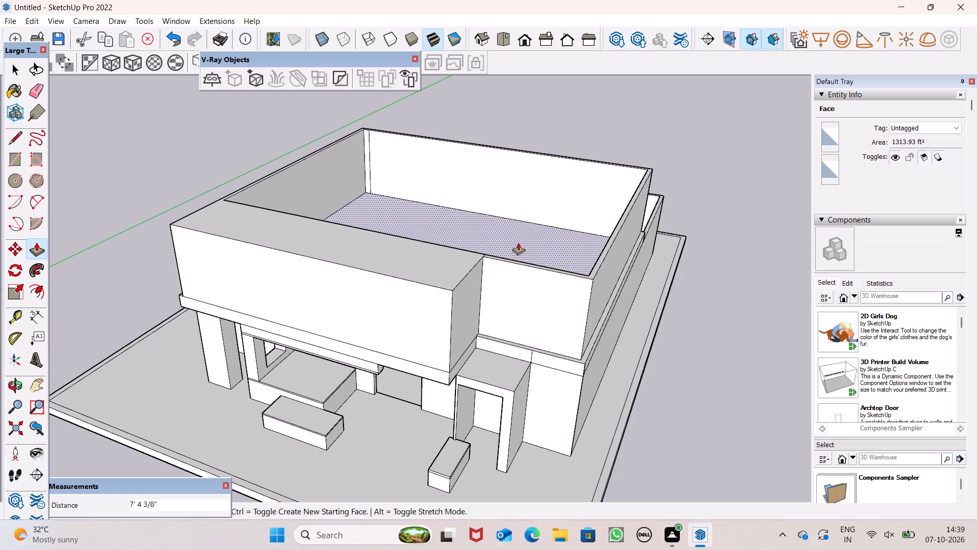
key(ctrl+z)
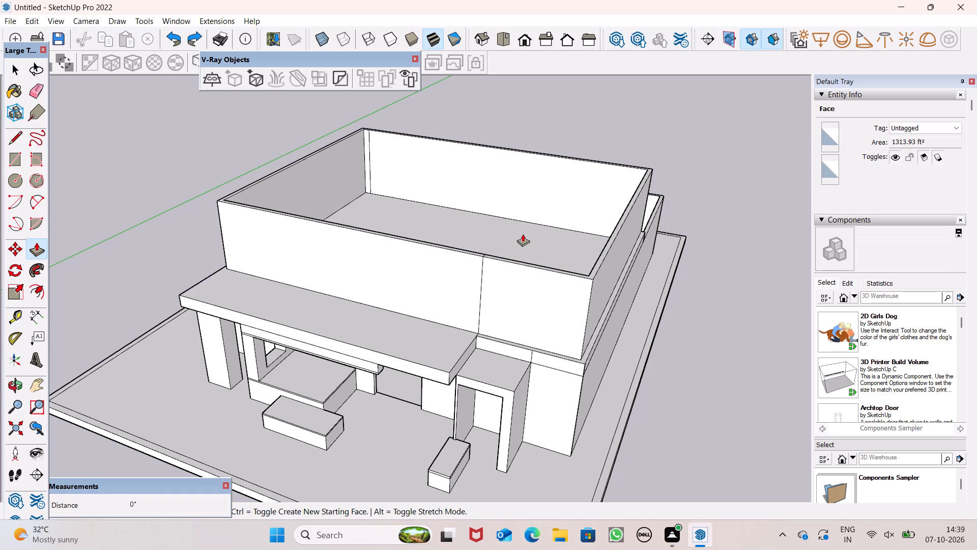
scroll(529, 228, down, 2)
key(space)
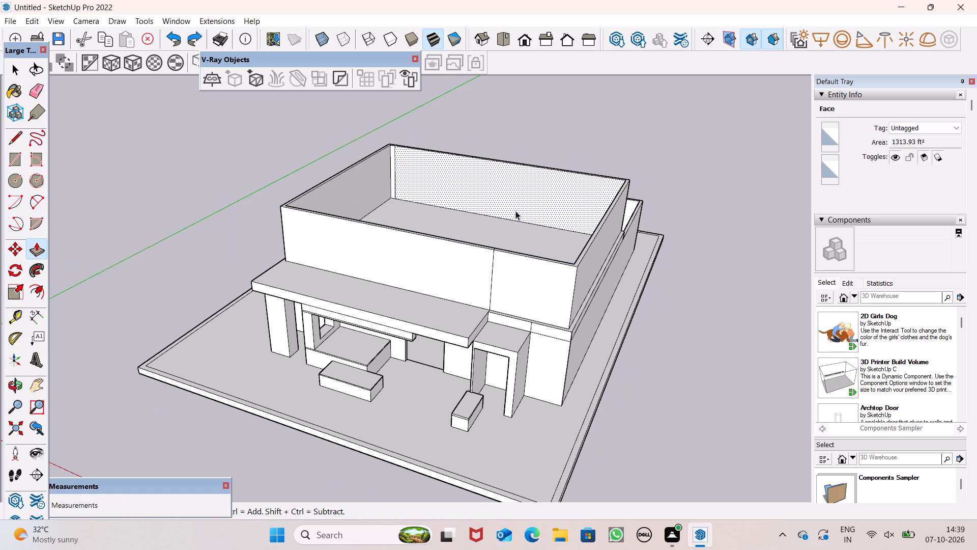
Draw a line about 10' long down the inner face of the upper front wall, from the dividing line on its top edge to the floor.
scroll(515, 211, down, 4)
middle_drag(509, 230, 348, 367)
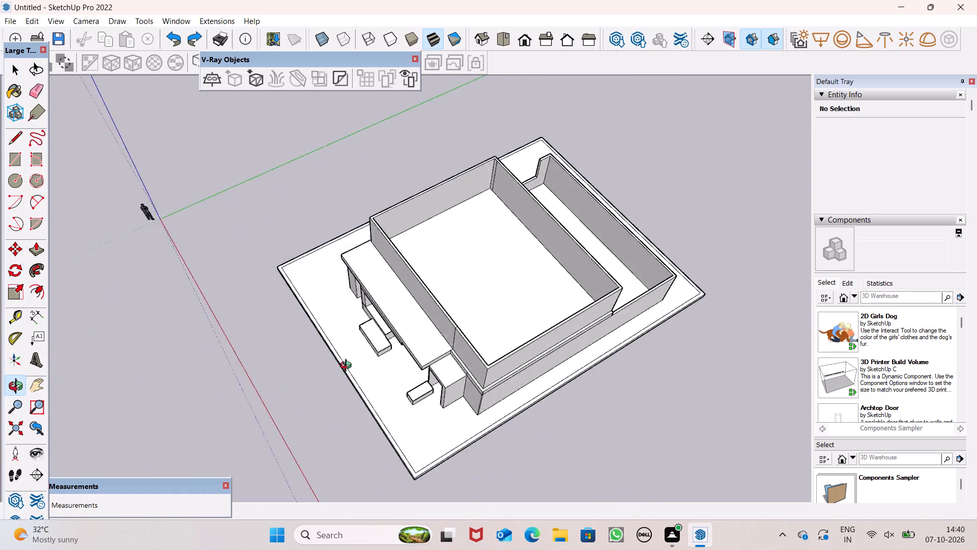
middle_drag(348, 367, 53, 364)
scroll(334, 318, up, 2)
middle_drag(344, 311, 173, 344)
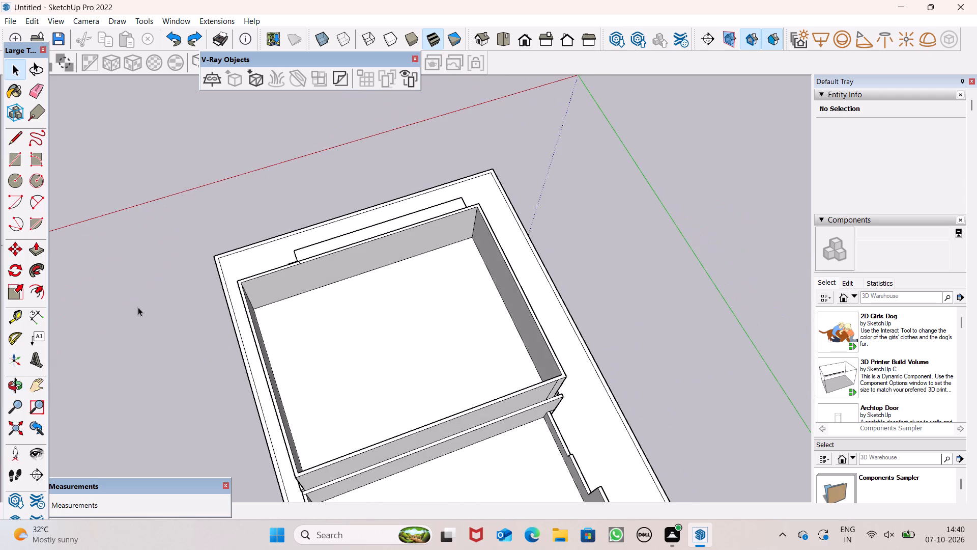
click(12, 138)
scroll(275, 218, up, 6)
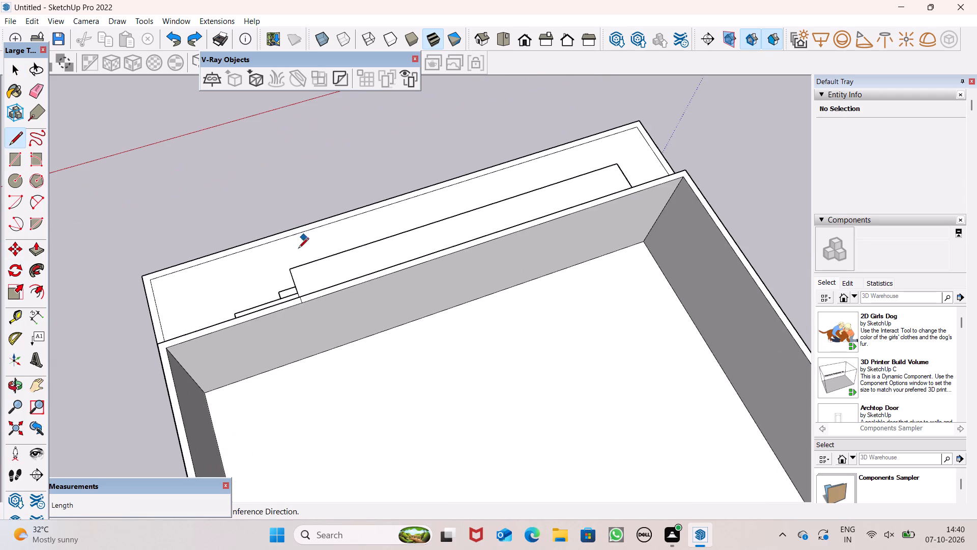
click(304, 305)
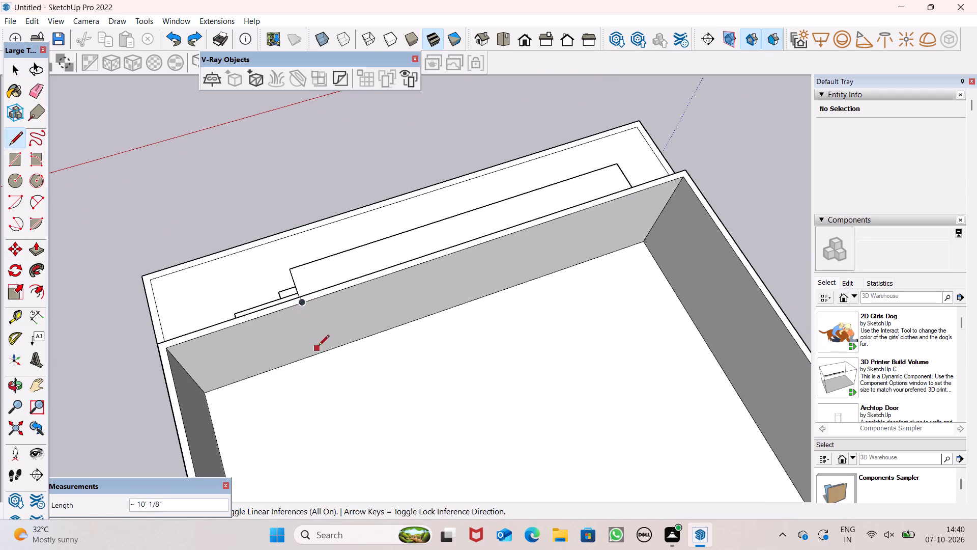
click(318, 353)
key(space)
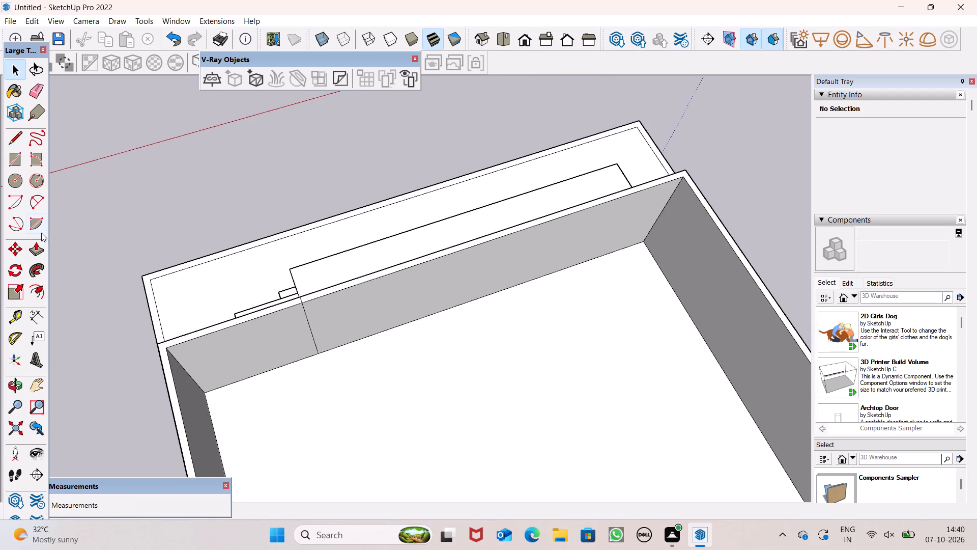
Pull the longer inner section of the upper front wall inward a little over 8' 6" using Push/Pull.
drag(34, 249, 40, 245)
drag(360, 309, 386, 363)
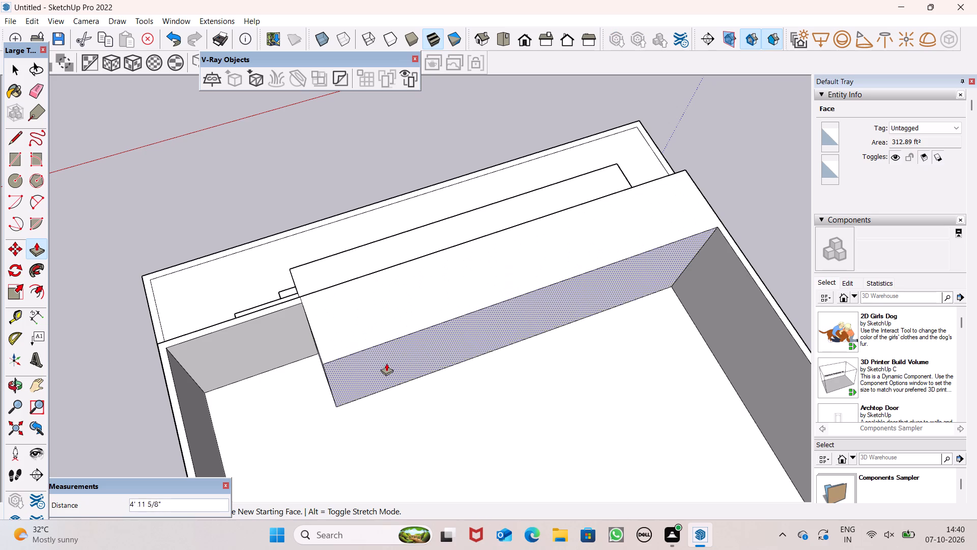
drag(386, 363, 410, 403)
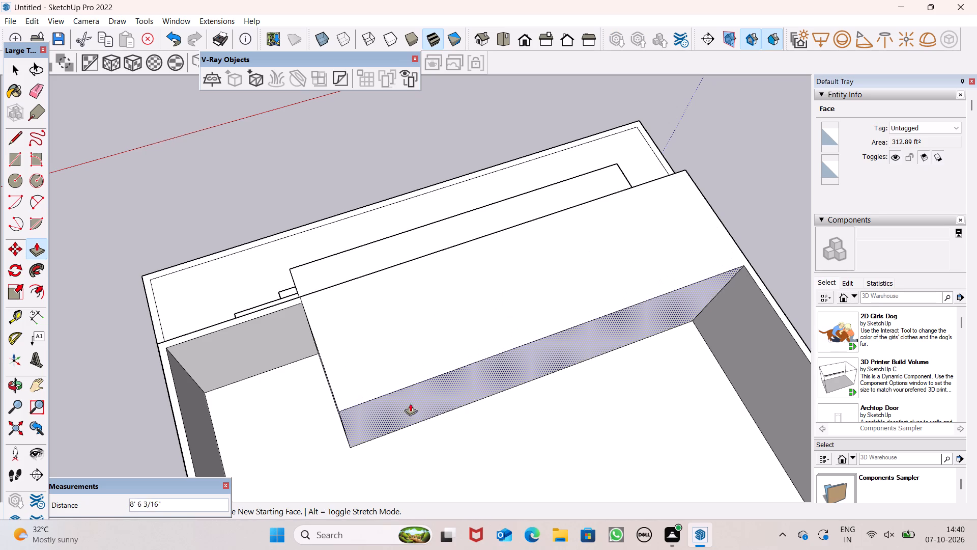
drag(410, 403, 413, 415)
double_click(414, 415)
drag(414, 421, 416, 429)
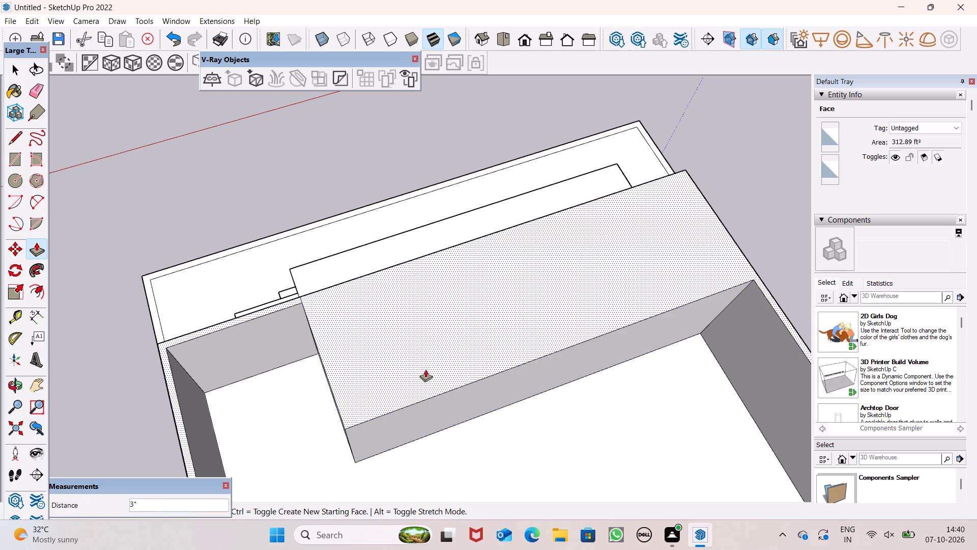
Push the outer face of the thickened front wall section back a little over 8' 6", leaving a thin recessed wall behind an open terrace.
scroll(424, 217, down, 1)
middle_drag(426, 272, 883, 311)
scroll(564, 240, down, 6)
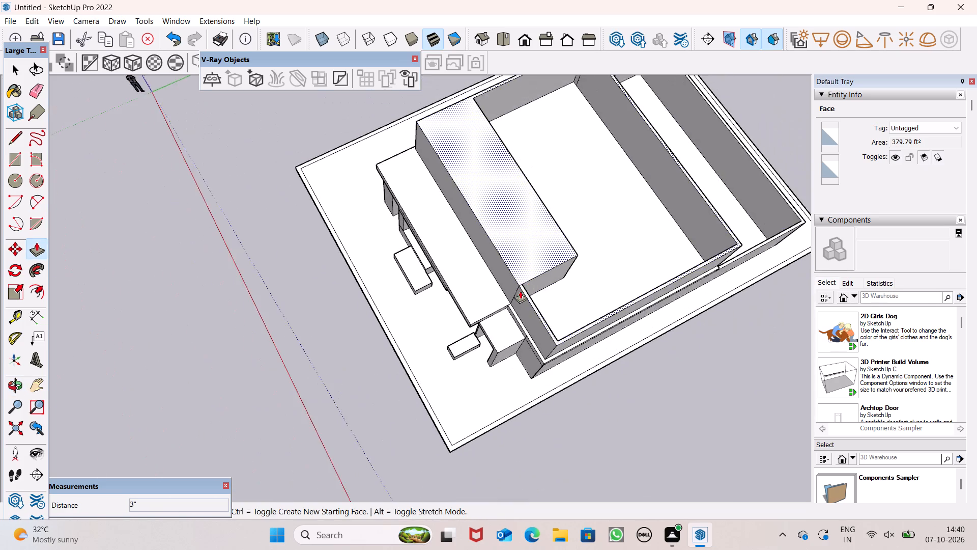
middle_drag(527, 297, 713, 267)
scroll(361, 197, down, 6)
scroll(362, 157, up, 7)
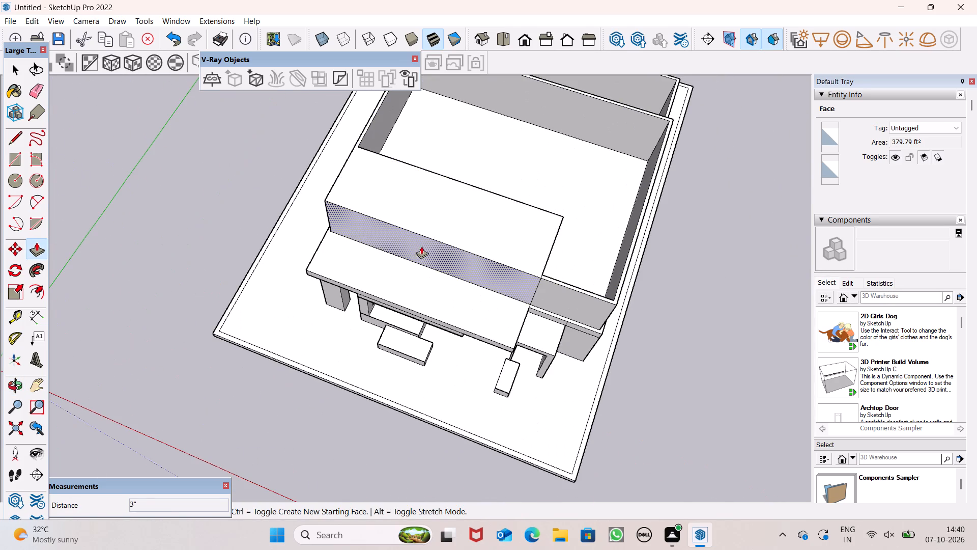
drag(421, 244, 469, 208)
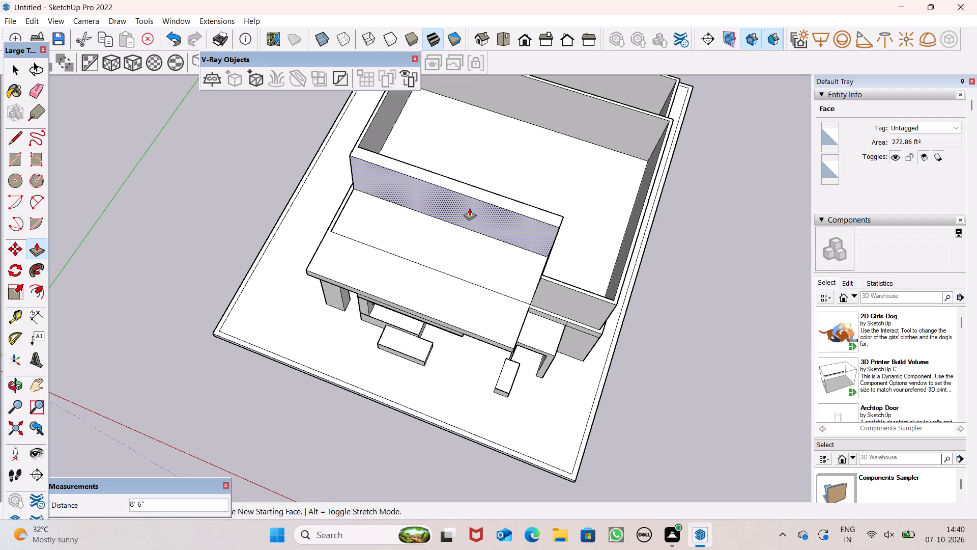
drag(469, 208, 470, 208)
double_click(475, 204)
click(479, 202)
click(482, 201)
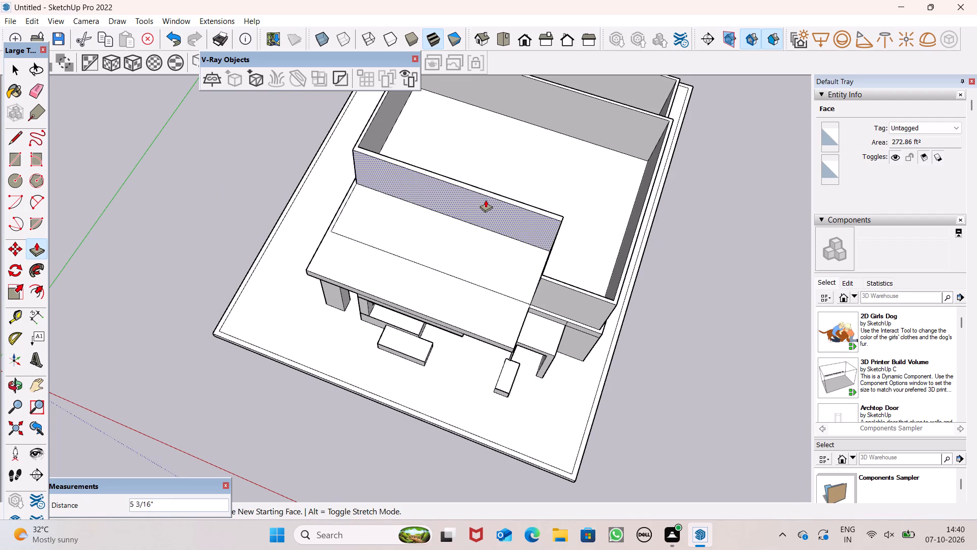
Erase the leftover side and front edges of the old wall outline on the terrace floor above the overhang.
scroll(449, 230, down, 6)
middle_drag(457, 257, 541, 207)
key(space)
scroll(448, 222, up, 3)
scroll(372, 239, up, 1)
middle_drag(372, 241, 490, 226)
scroll(310, 208, up, 6)
scroll(336, 166, down, 4)
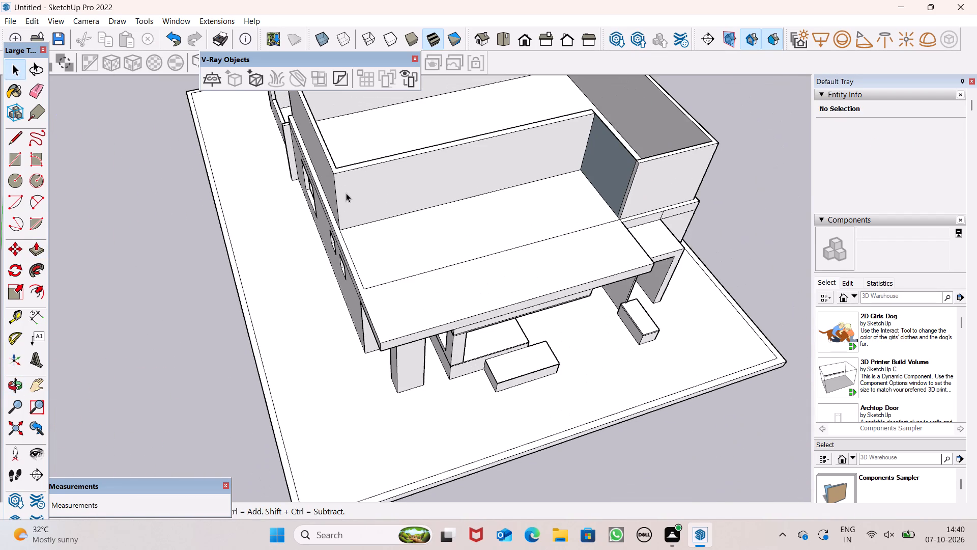
click(36, 90)
scroll(317, 207, up, 7)
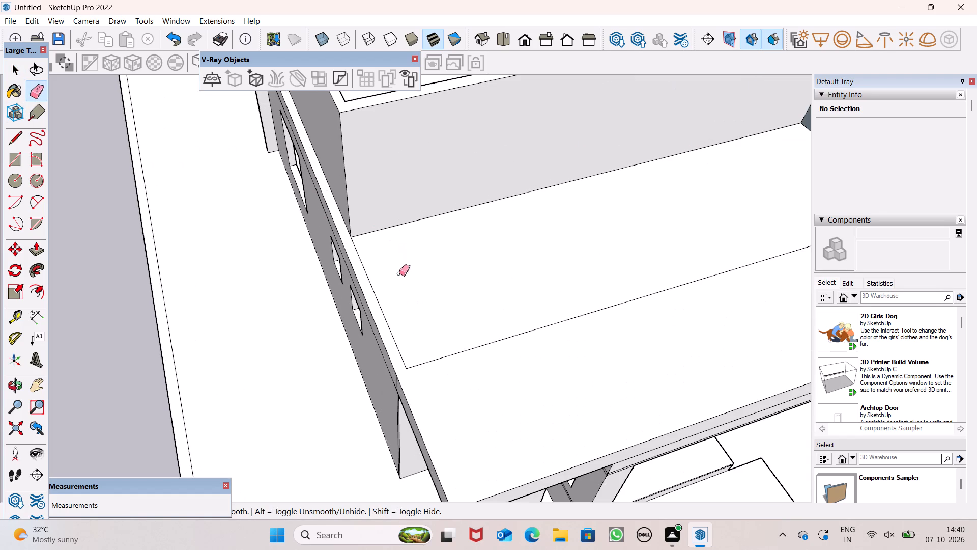
drag(387, 314, 446, 358)
Examine the recessed front wall and the open terrace from the porch-side corner.
scroll(420, 260, down, 1)
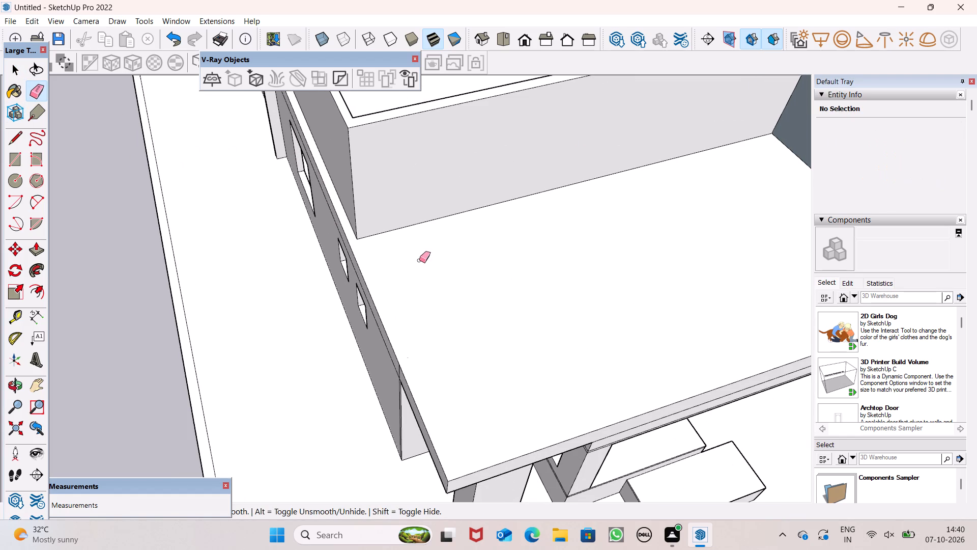
scroll(348, 166, down, 5)
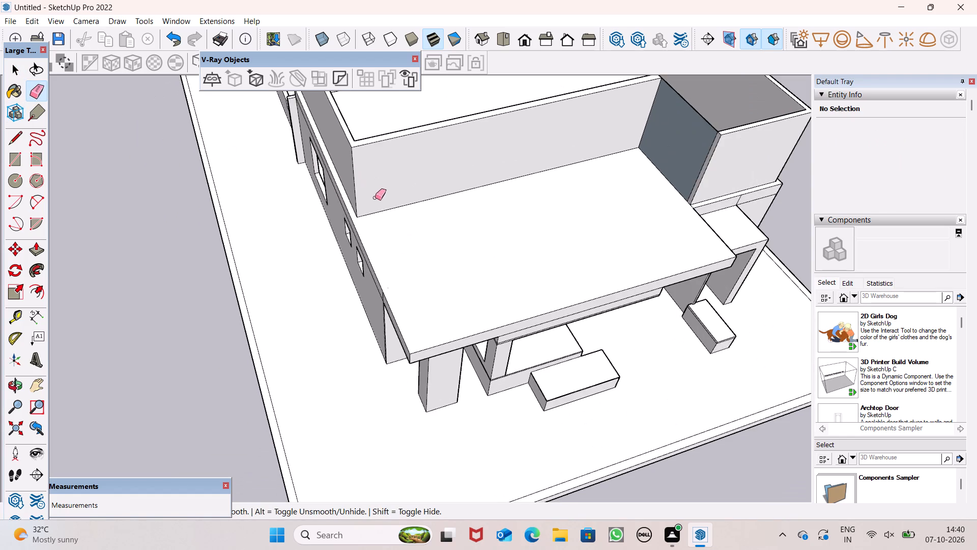
scroll(377, 222, down, 6)
middle_drag(377, 231, 481, 174)
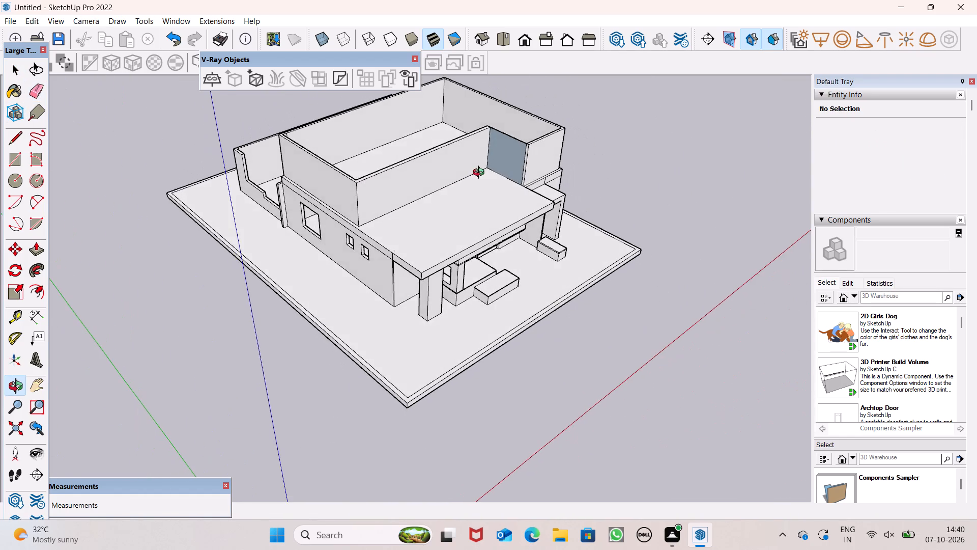
middle_drag(481, 174, 504, 148)
scroll(505, 148, up, 2)
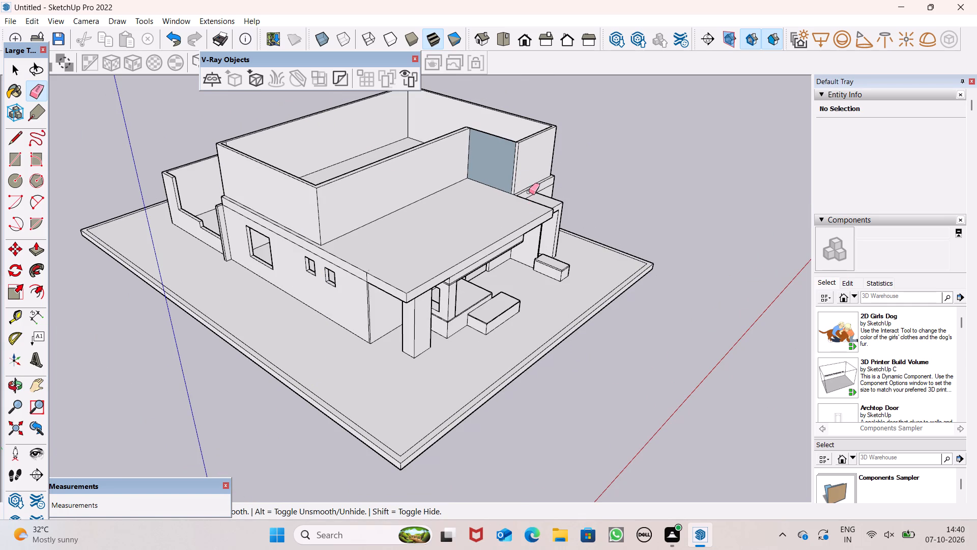
key(space)
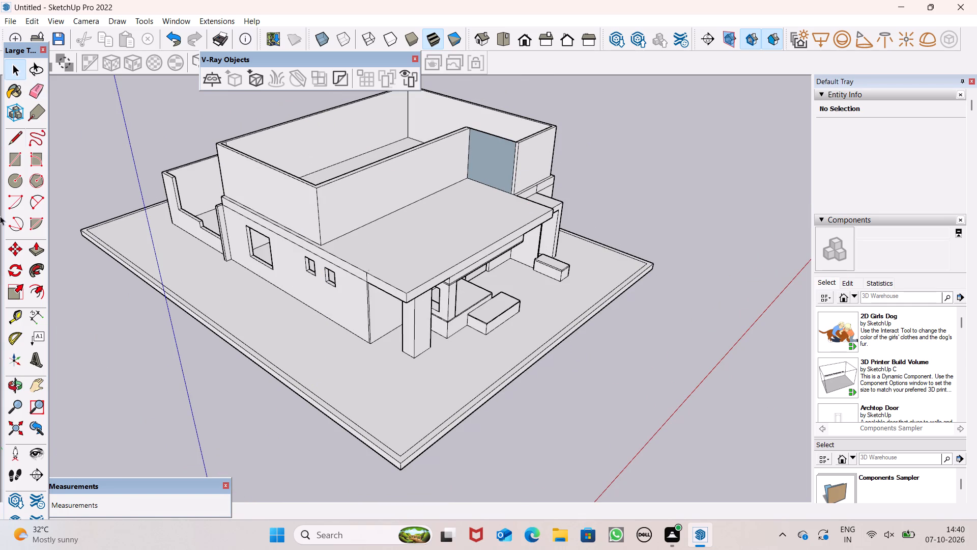
scroll(0, 244, up, 1)
scroll(437, 252, up, 5)
scroll(405, 240, down, 2)
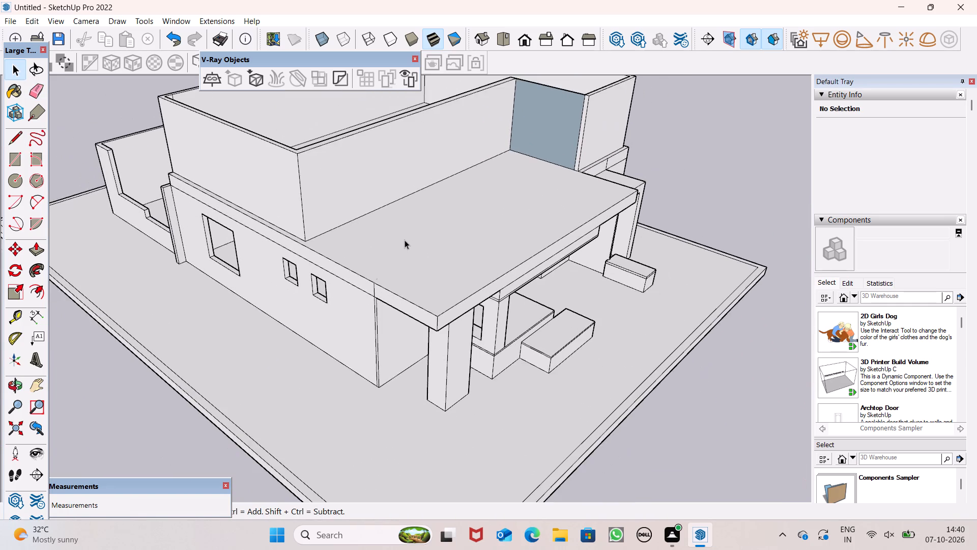
Pull the outer face of the upper-storey side wall outward 7", flush with the lower wall, using Push/Pull.
middle_drag(406, 257, 457, 320)
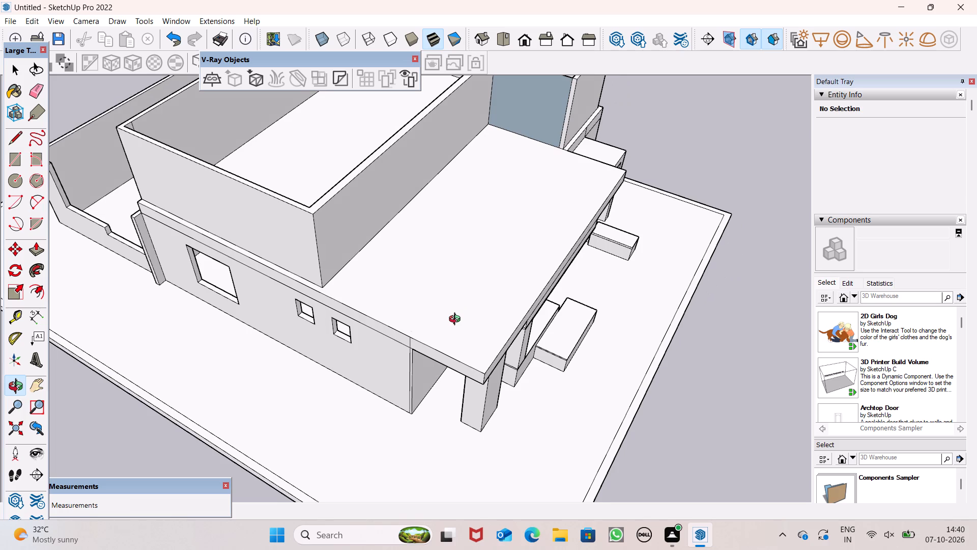
middle_drag(457, 320, 464, 307)
scroll(442, 294, up, 3)
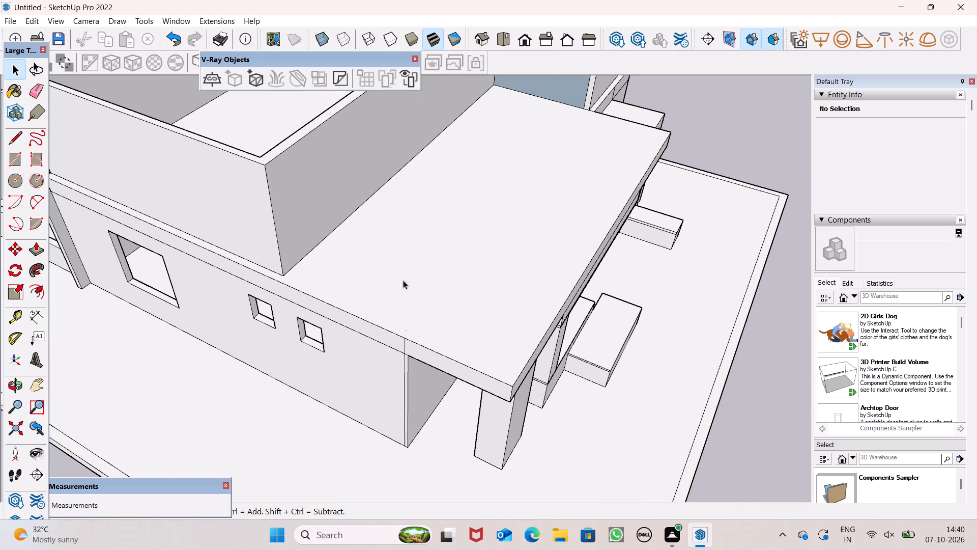
scroll(347, 183, down, 2)
middle_drag(342, 202, 348, 183)
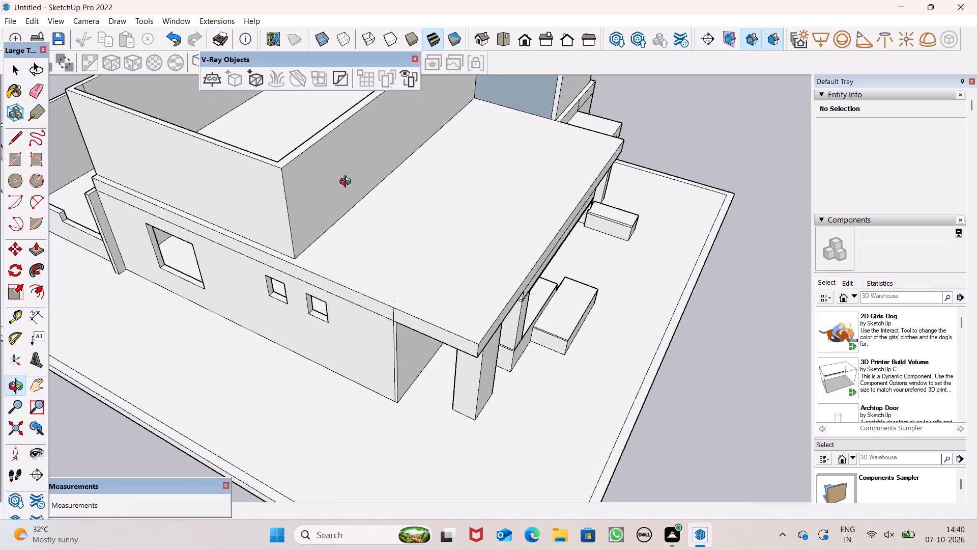
middle_drag(348, 183, 364, 167)
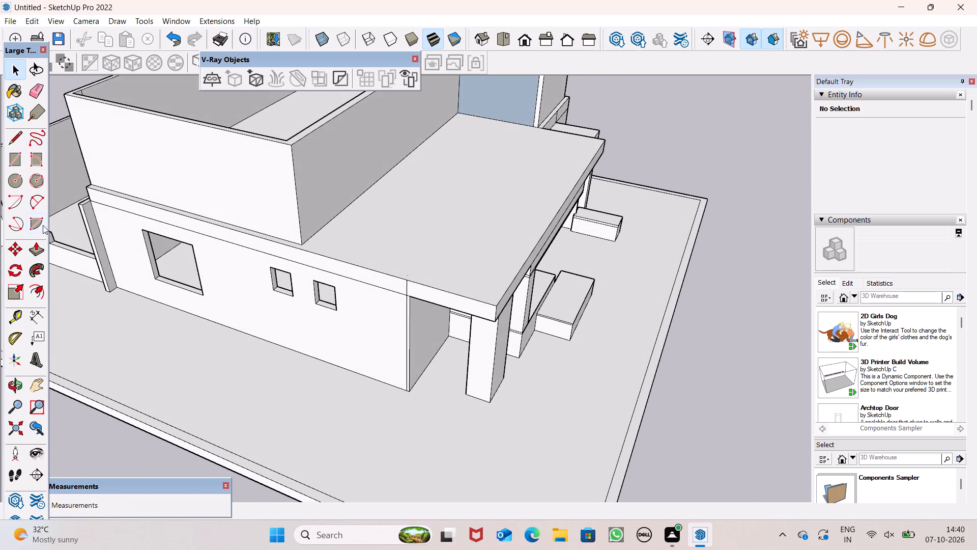
click(38, 243)
drag(215, 196, 211, 221)
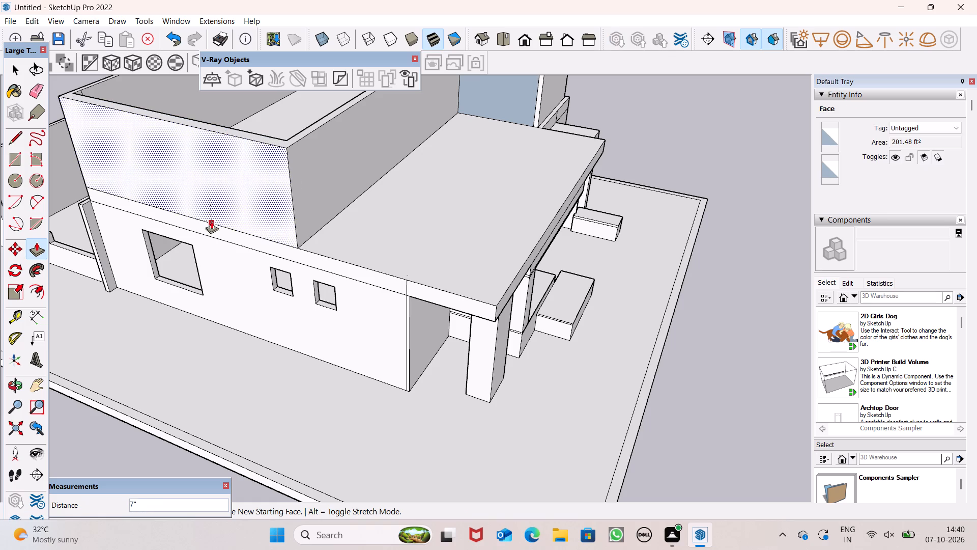
drag(211, 221, 210, 231)
scroll(439, 217, up, 1)
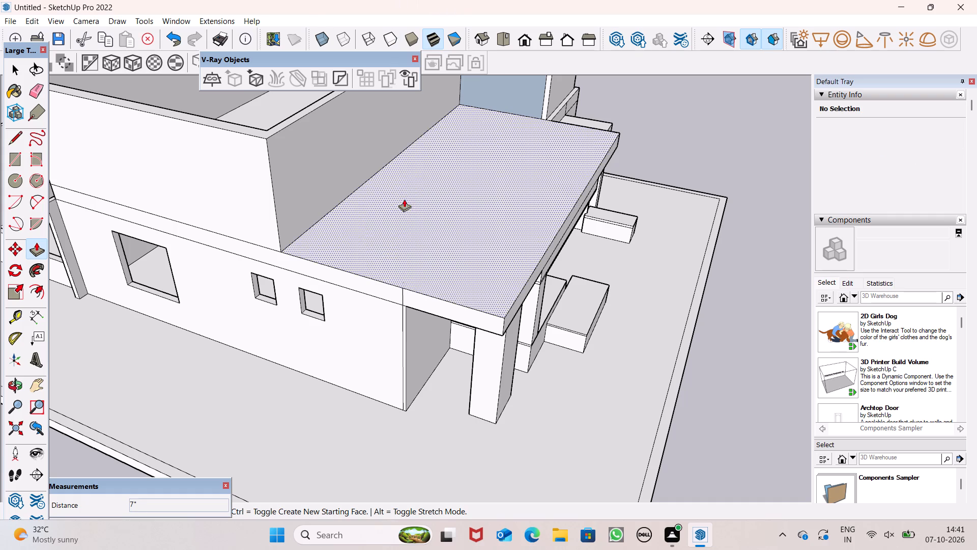
scroll(412, 278, down, 4)
key(space)
Examine the recessed front wall, the terrace and the porch below from the front and the side corner.
scroll(524, 298, up, 1)
middle_drag(524, 299, 431, 329)
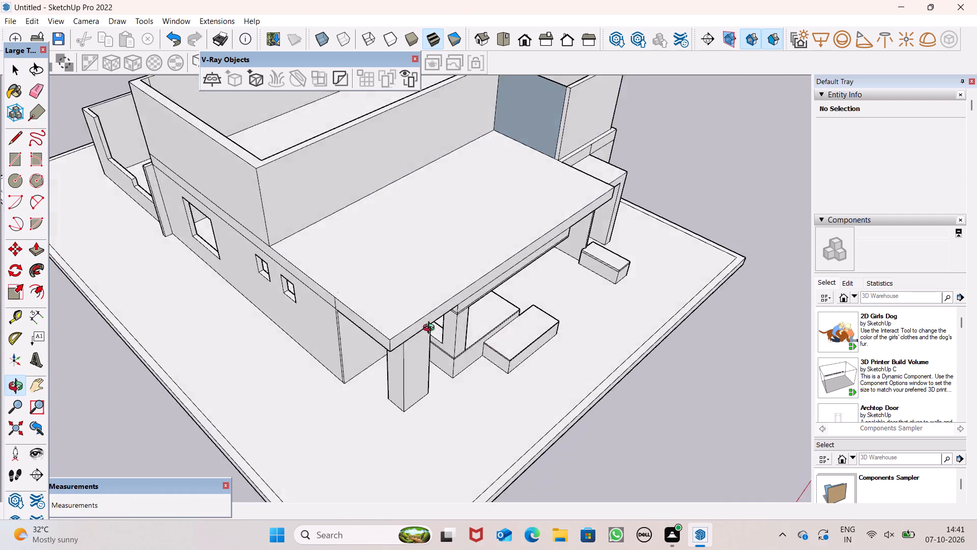
middle_drag(431, 329, 220, 379)
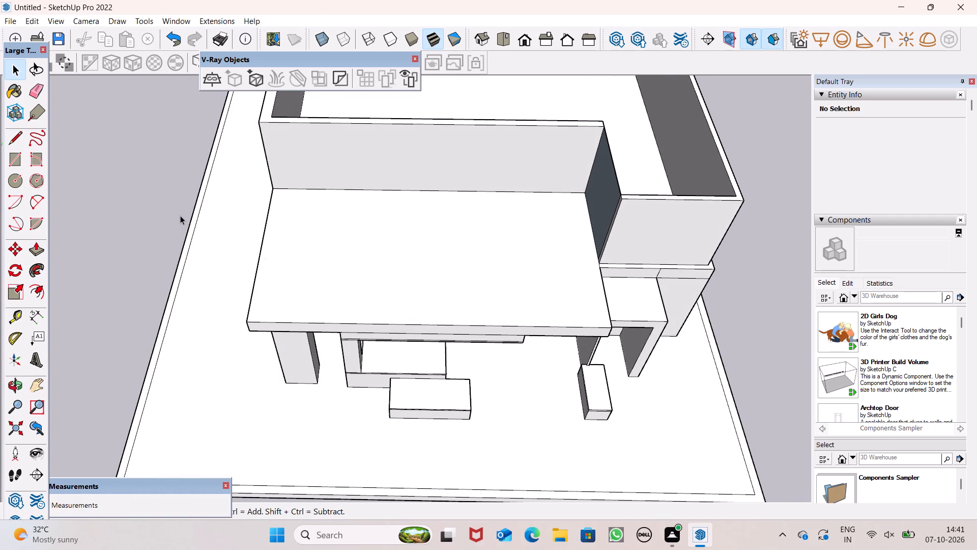
scroll(496, 282, up, 1)
middle_drag(495, 285, 527, 212)
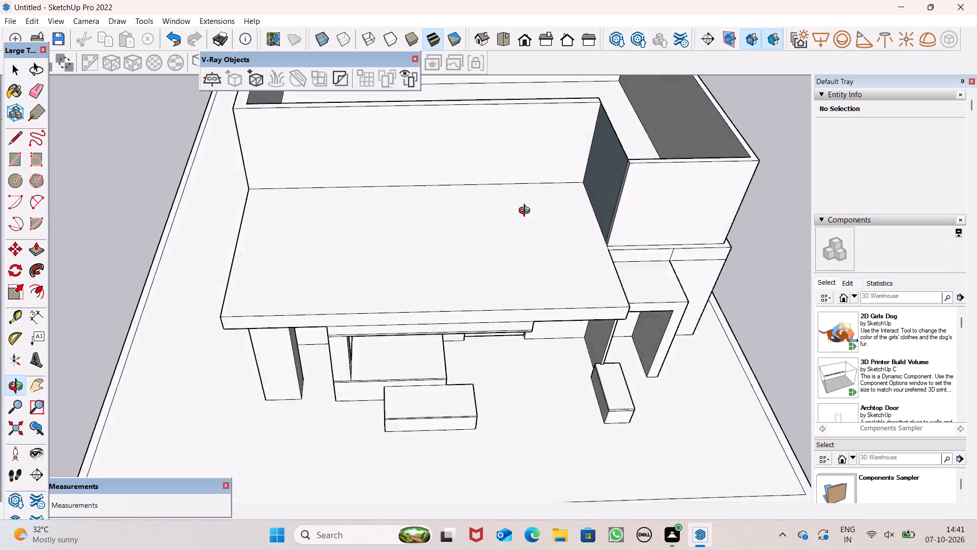
middle_drag(527, 212, 571, 45)
middle_drag(406, 176, 440, 241)
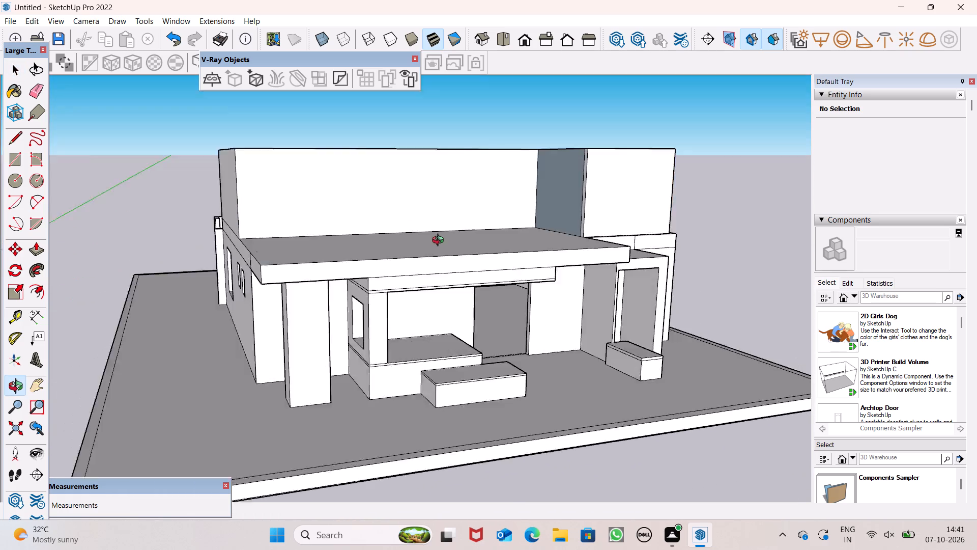
middle_drag(440, 241, 472, 274)
scroll(225, 177, up, 5)
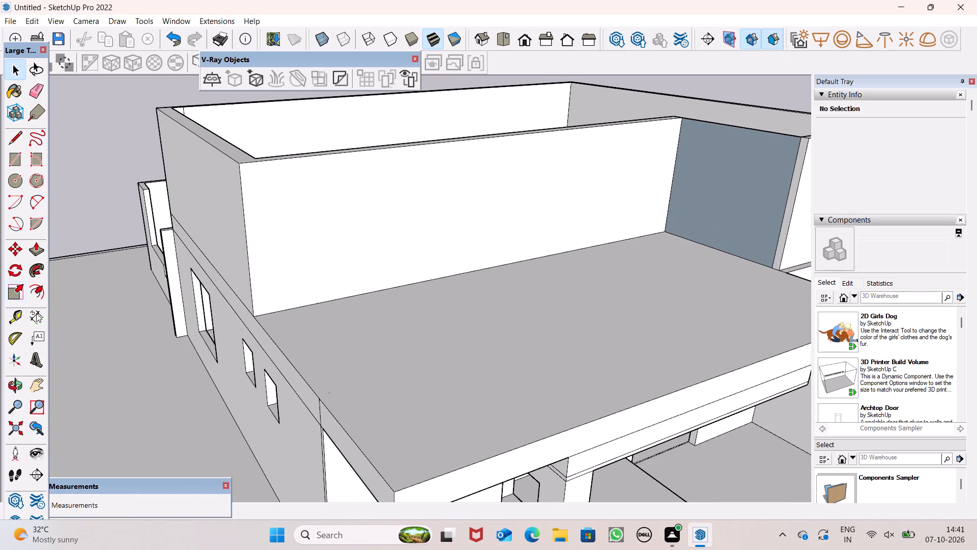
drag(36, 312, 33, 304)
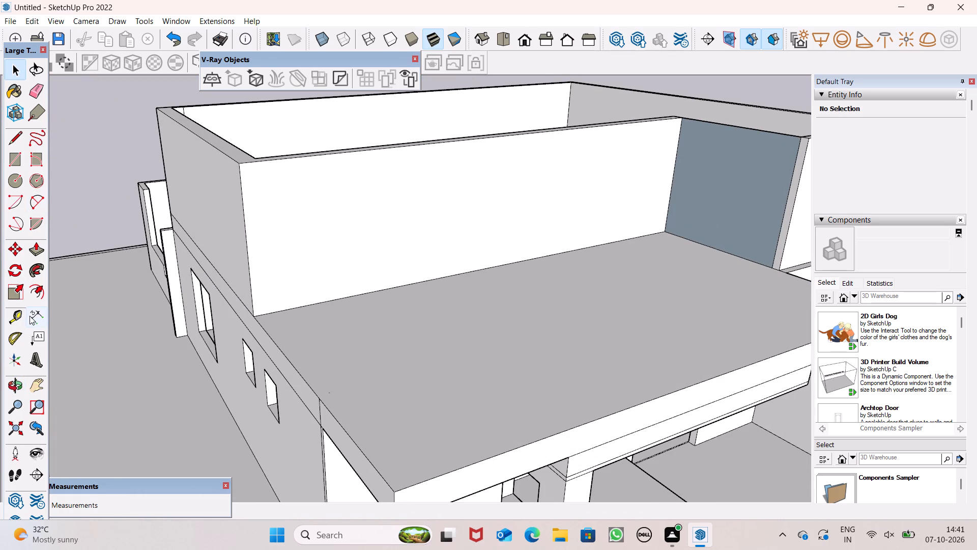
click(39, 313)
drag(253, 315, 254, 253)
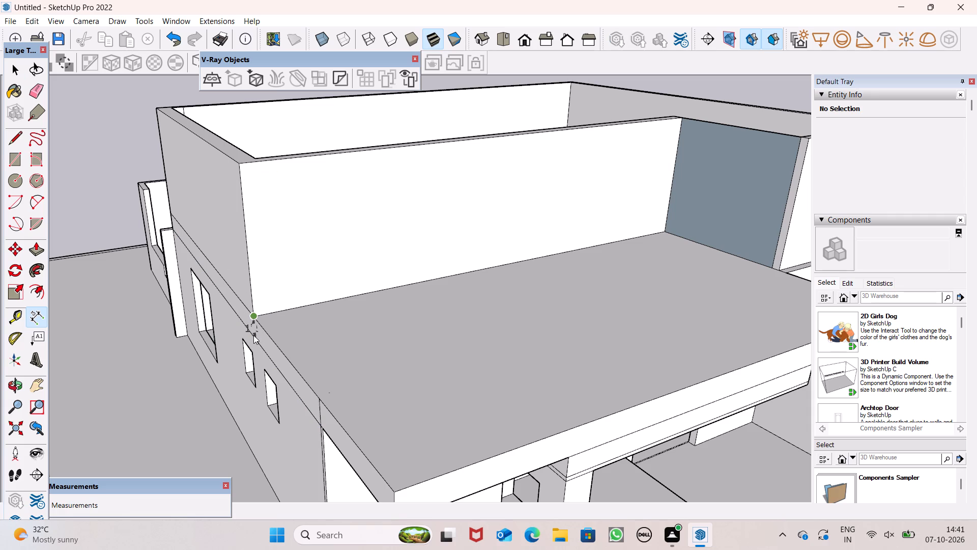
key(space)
Examine the return wall between the open terrace and the projecting upper block from several angles.
scroll(234, 184, down, 8)
scroll(446, 203, down, 2)
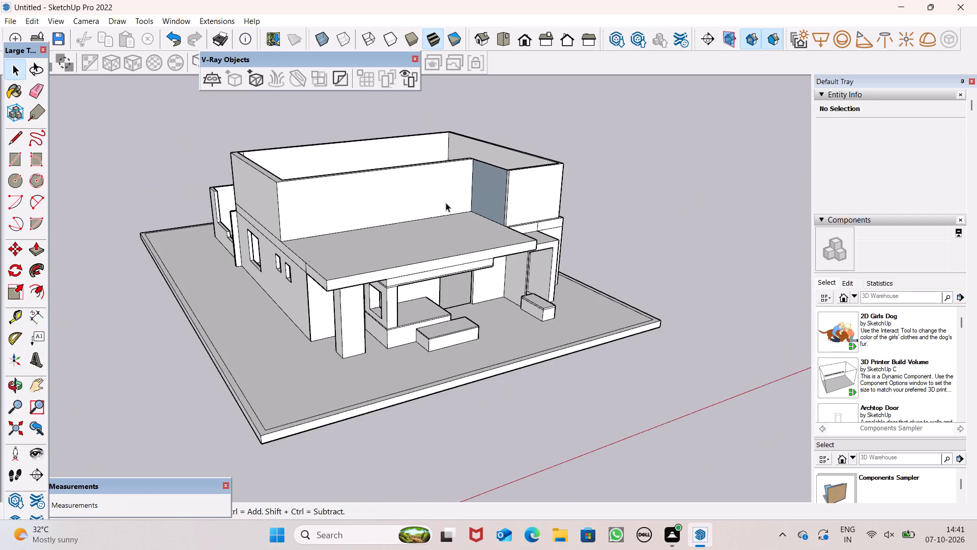
scroll(489, 176, up, 4)
scroll(485, 162, down, 1)
scroll(485, 161, up, 1)
middle_drag(518, 199, 196, 333)
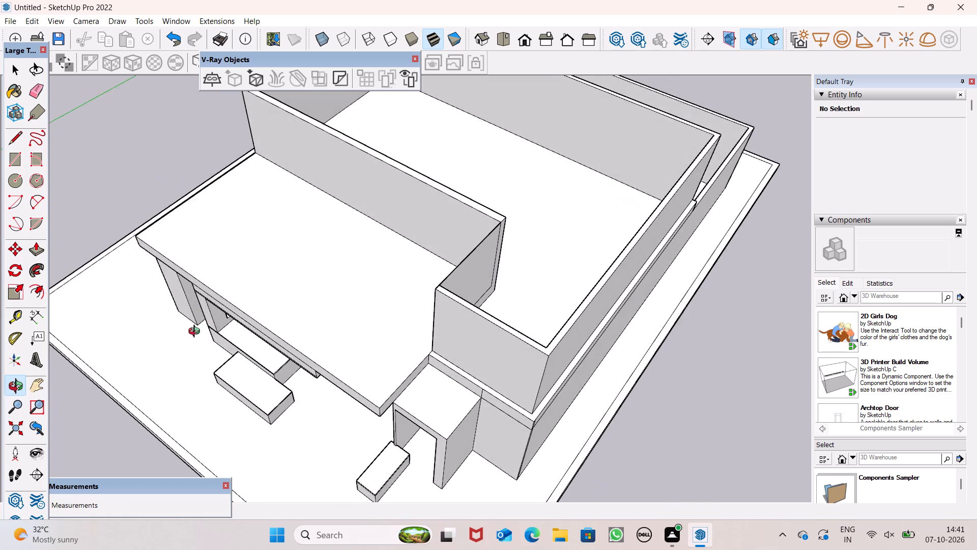
middle_drag(196, 333, 94, 338)
scroll(448, 274, up, 1)
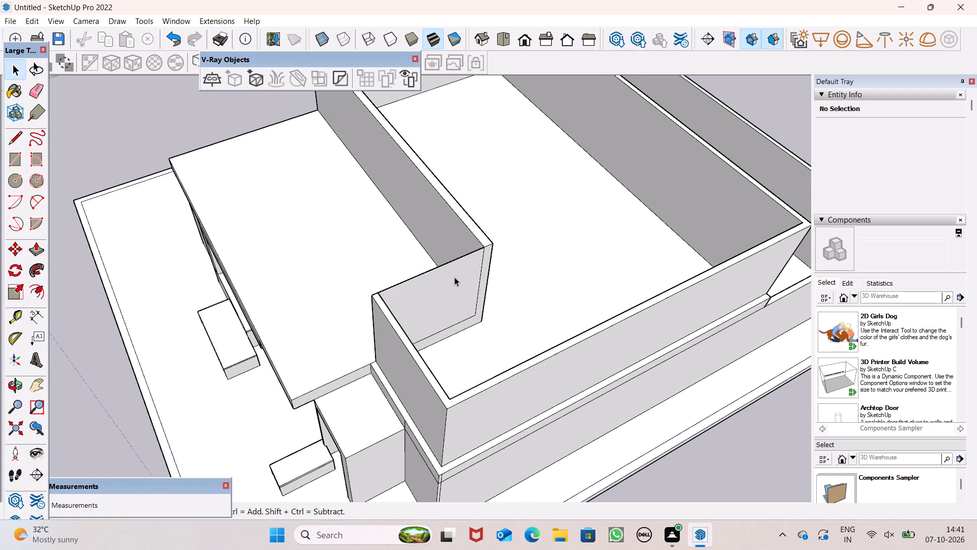
scroll(453, 266, up, 1)
middle_drag(445, 263, 495, 308)
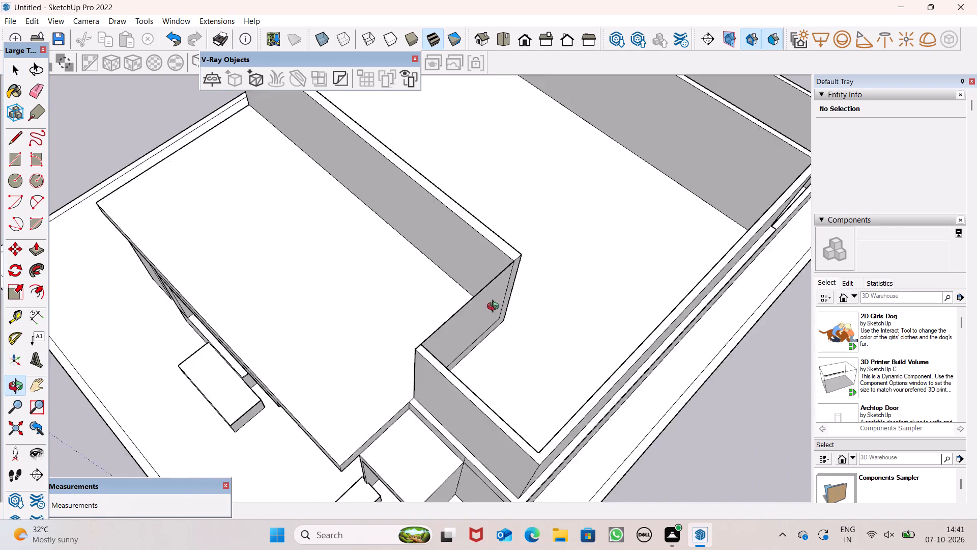
middle_drag(495, 308, 339, 293)
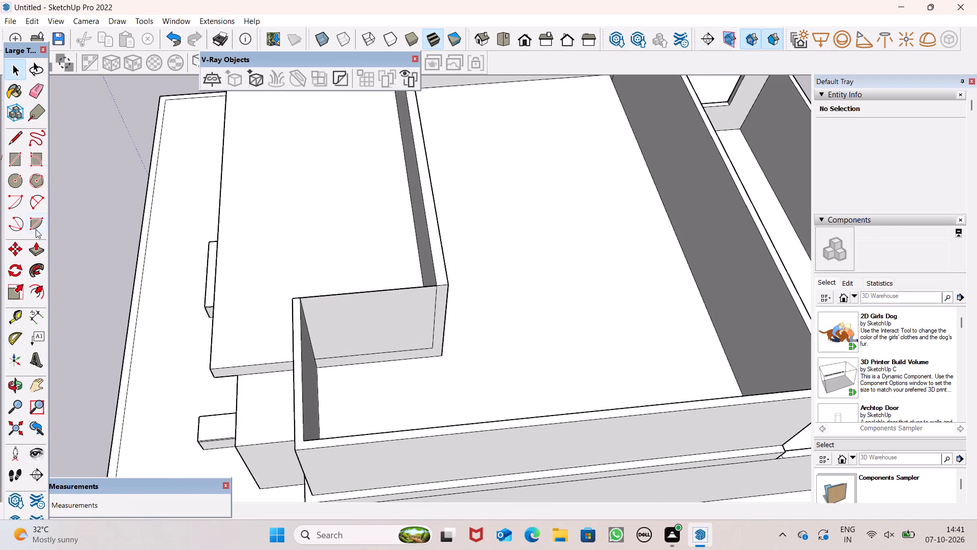
Pull the terrace-side face of the return wall about 2 3/8" toward the terrace using Push/Pull.
drag(37, 249, 48, 246)
middle_drag(346, 338, 663, 355)
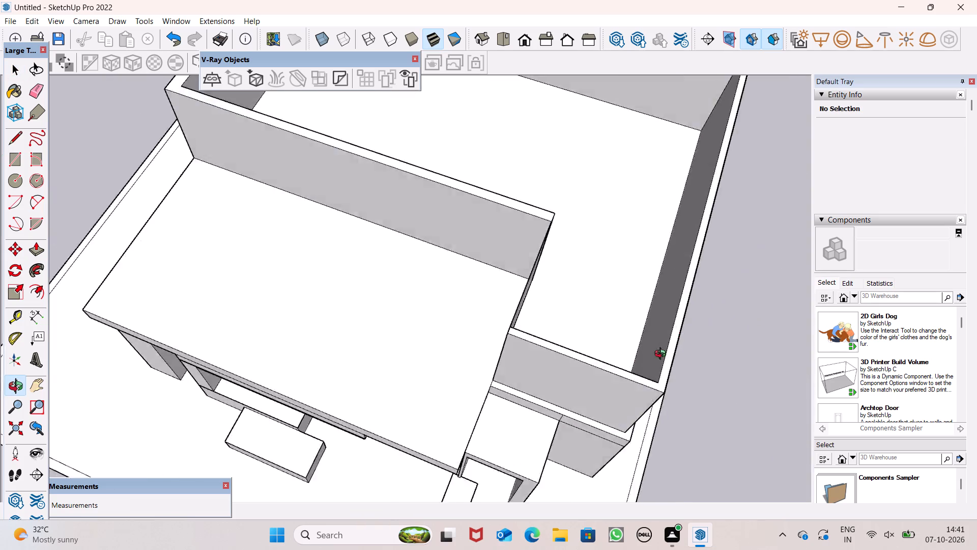
middle_drag(663, 355, 897, 265)
middle_drag(527, 222, 564, 415)
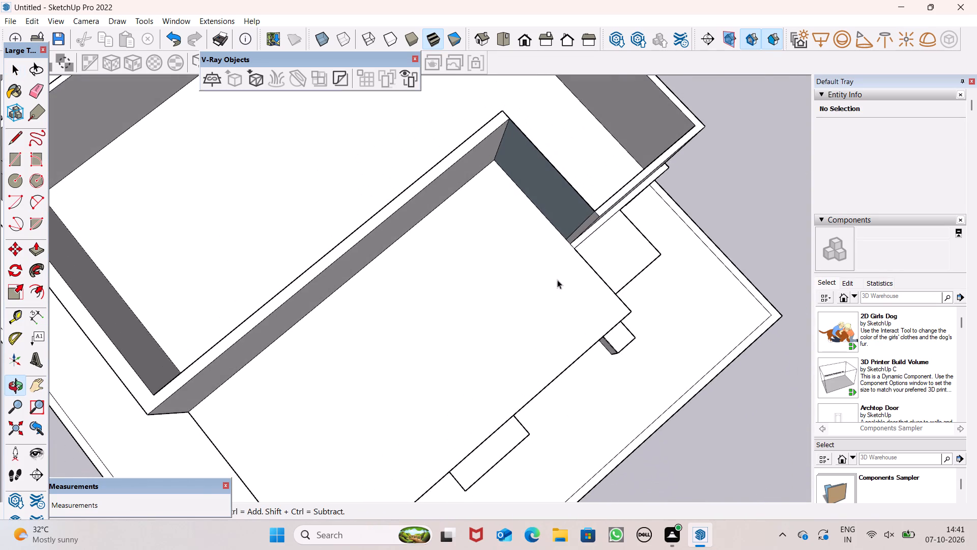
scroll(558, 233, up, 3)
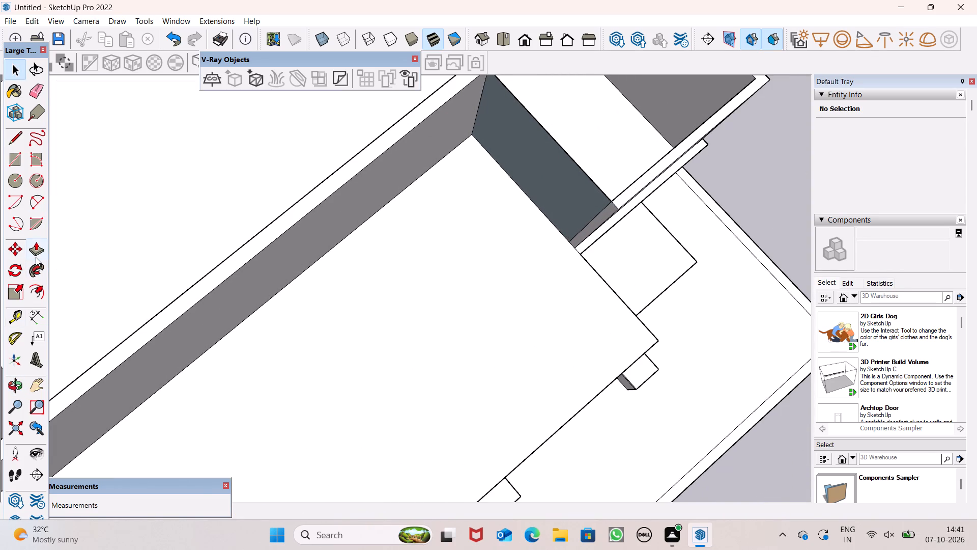
click(36, 257)
drag(552, 196, 553, 201)
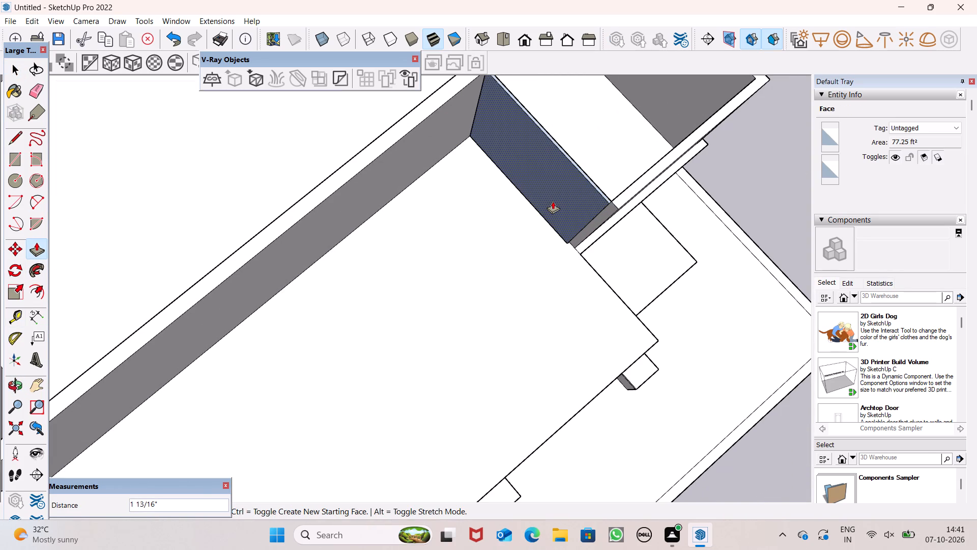
key(ctrl+z)
ctrl+drag(554, 200, 554, 205)
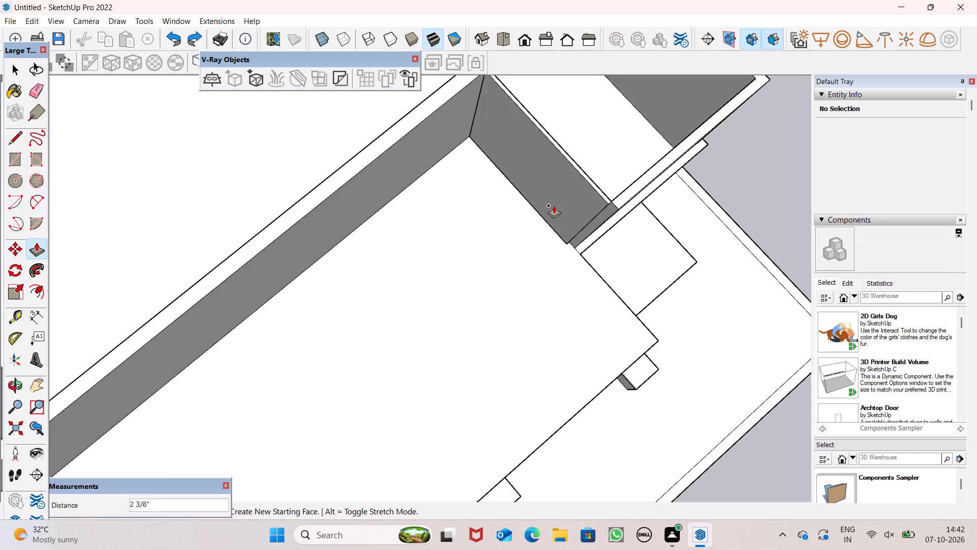
ctrl+drag(554, 205, 553, 205)
scroll(552, 205, down, 6)
key(space)
middle_drag(678, 271, 567, 241)
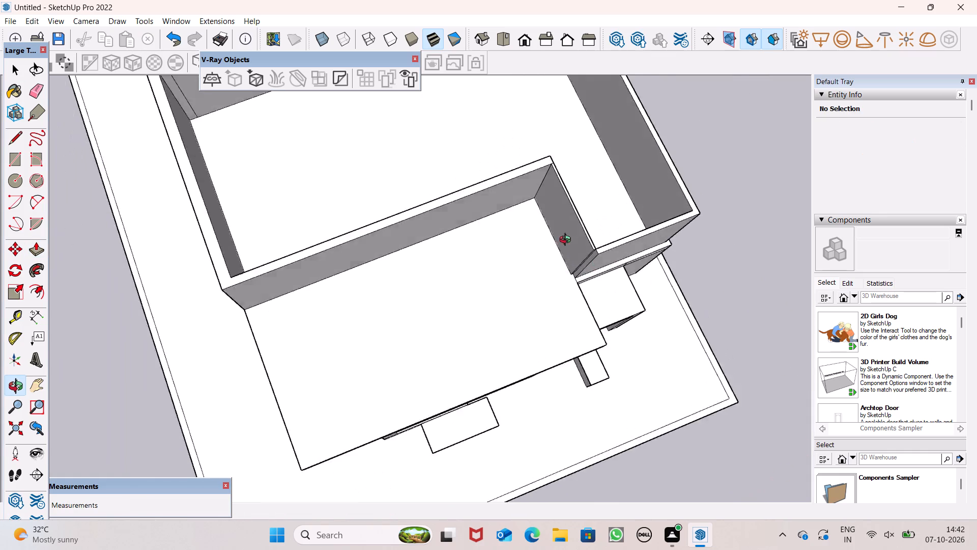
middle_drag(567, 241, 482, 120)
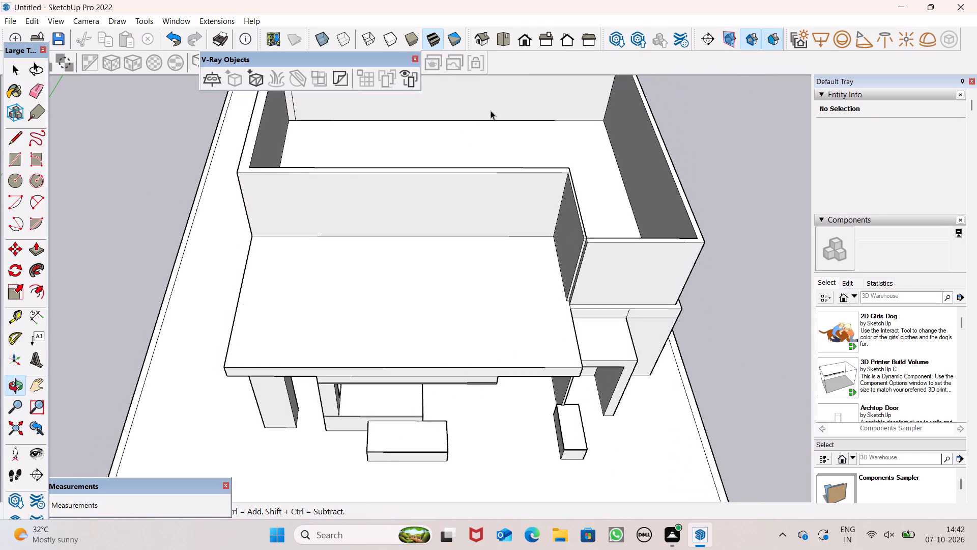
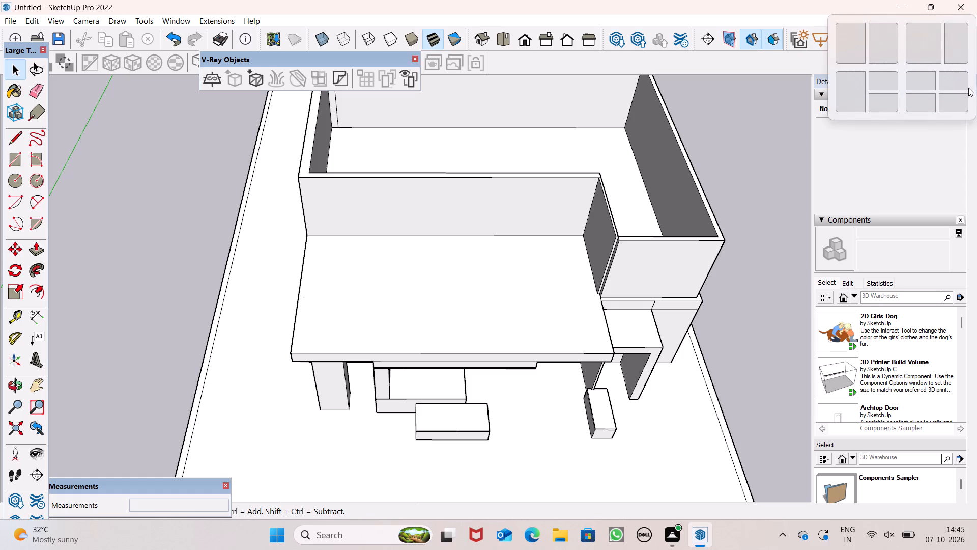
Draw a line about 16' 10 3/8" long on the terrace floor, from the recessed wall to the front edge, just inside the windowed side edge.
scroll(388, 303, down, 3)
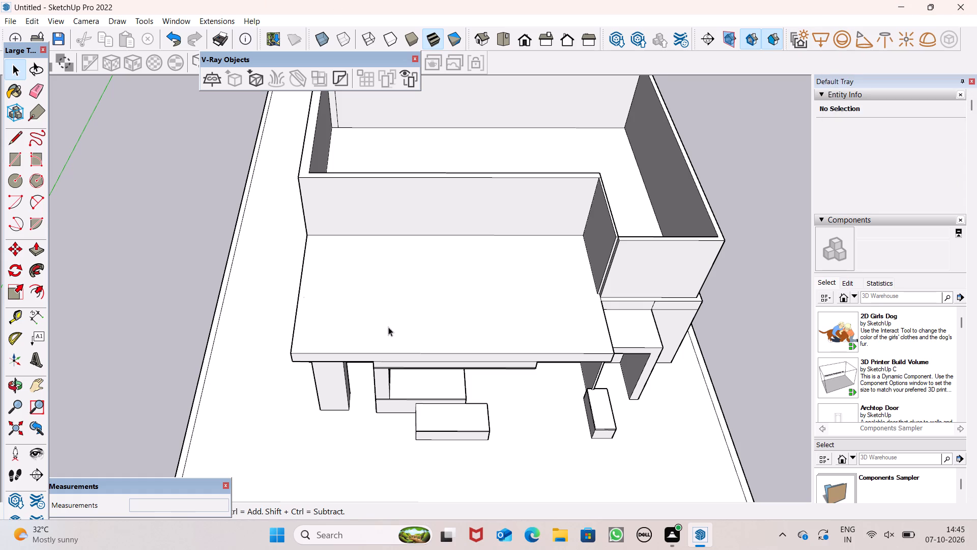
scroll(388, 327, down, 1)
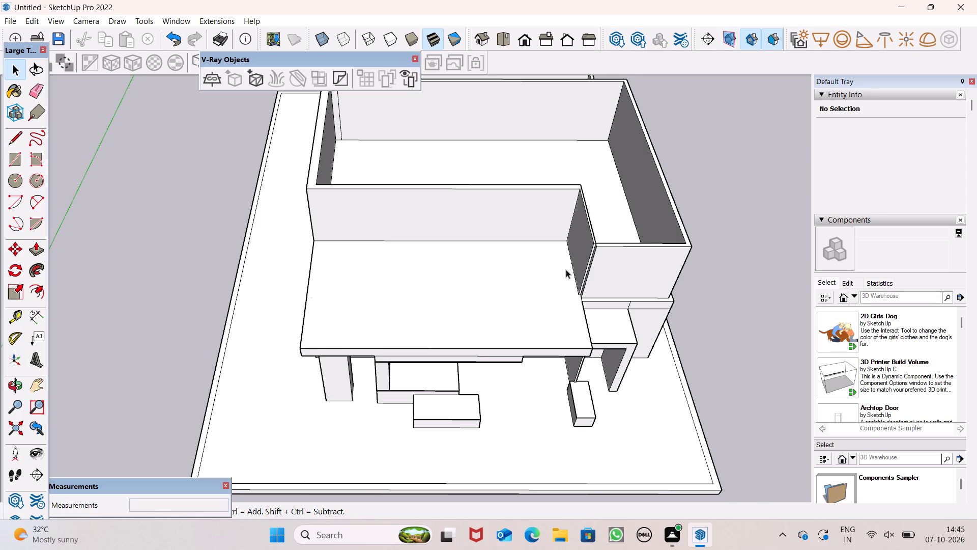
middle_drag(572, 285, 552, 281)
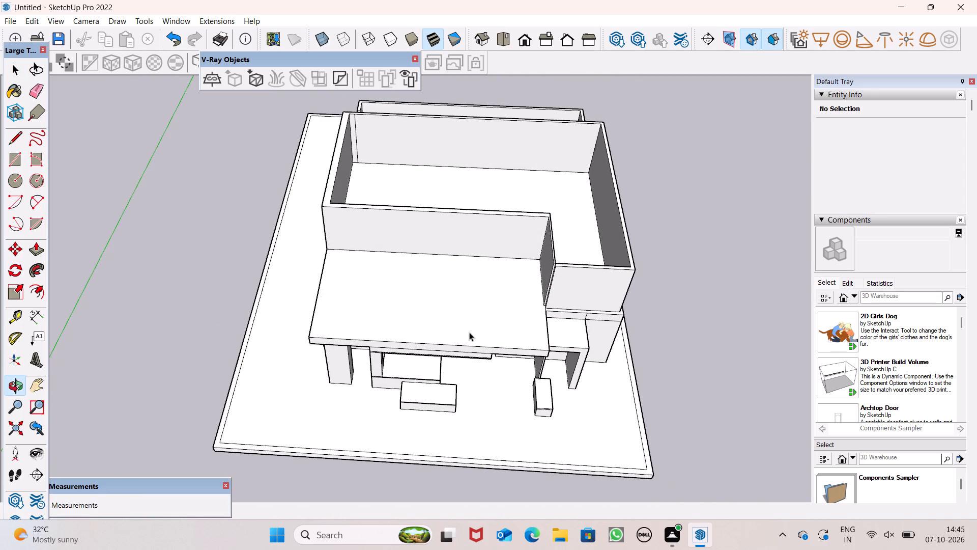
middle_drag(454, 356, 550, 278)
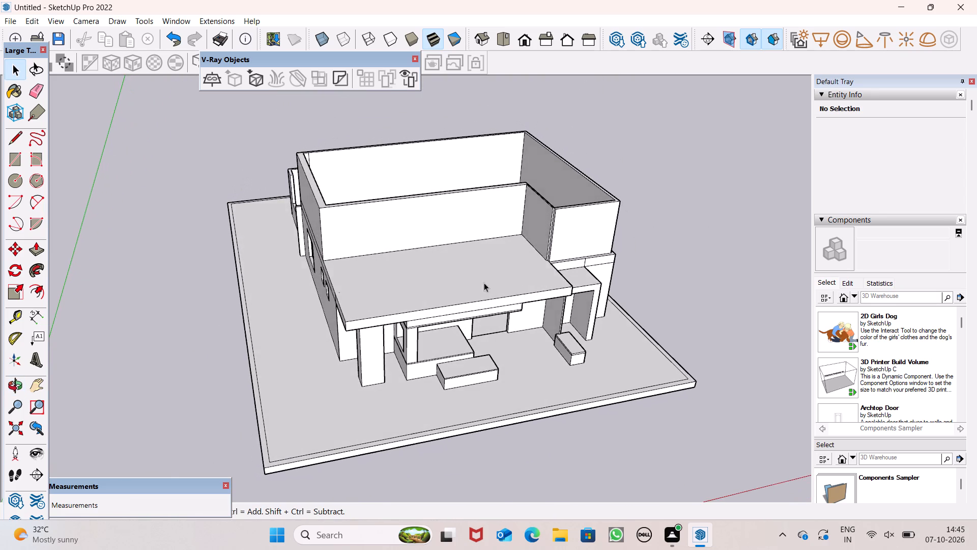
scroll(422, 277, up, 4)
click(7, 144)
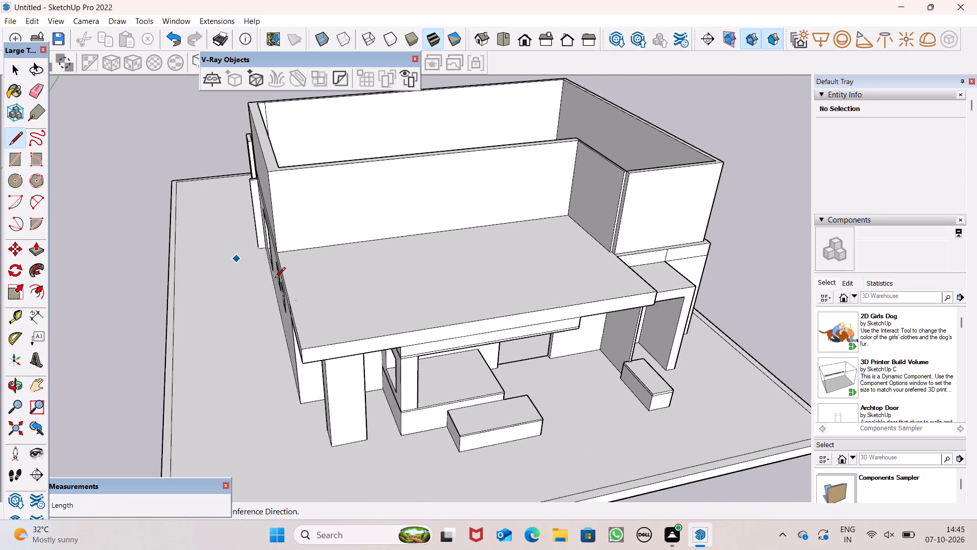
scroll(286, 285, up, 10)
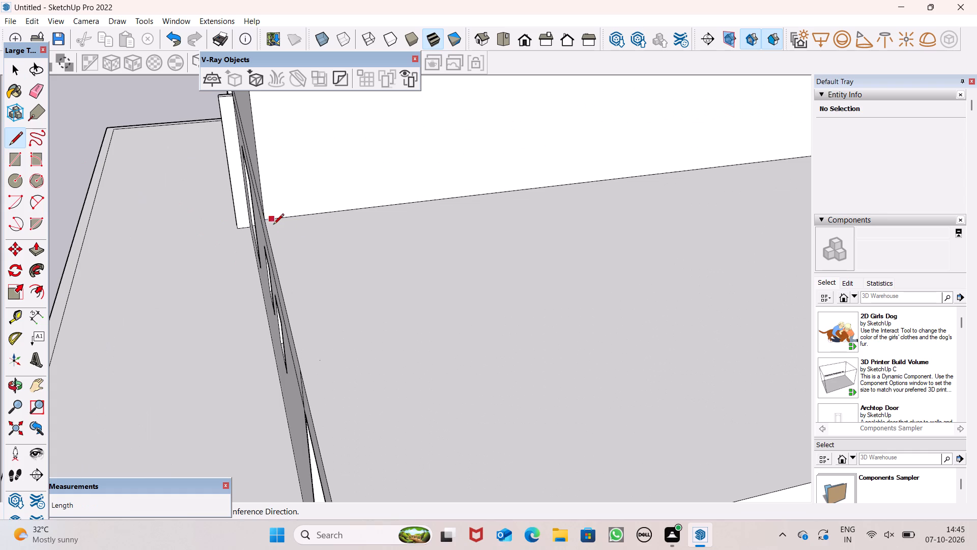
scroll(273, 225, up, 3)
scroll(270, 223, down, 1)
scroll(270, 223, up, 1)
click(269, 217)
scroll(283, 247, down, 14)
scroll(333, 367, down, 1)
scroll(333, 367, up, 1)
scroll(333, 367, down, 1)
scroll(333, 367, up, 4)
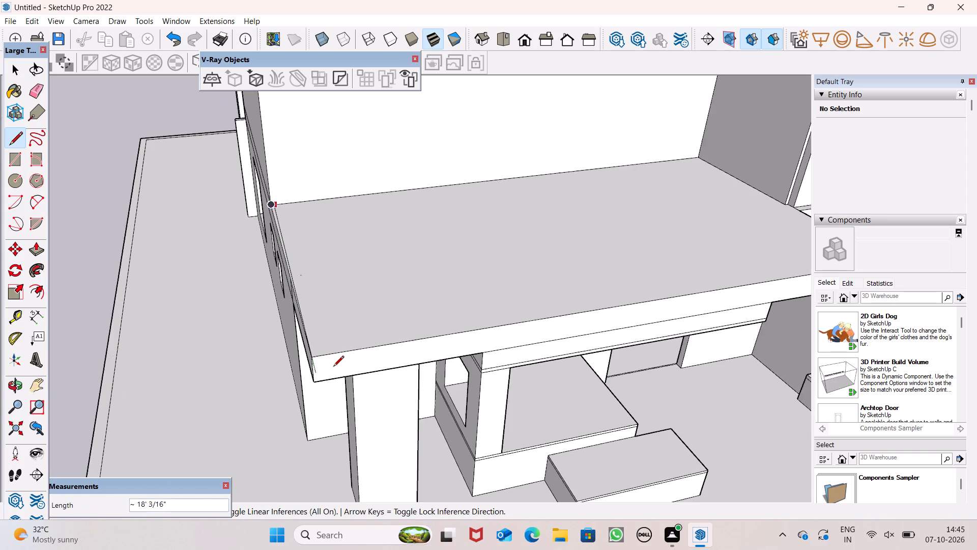
scroll(331, 359, up, 8)
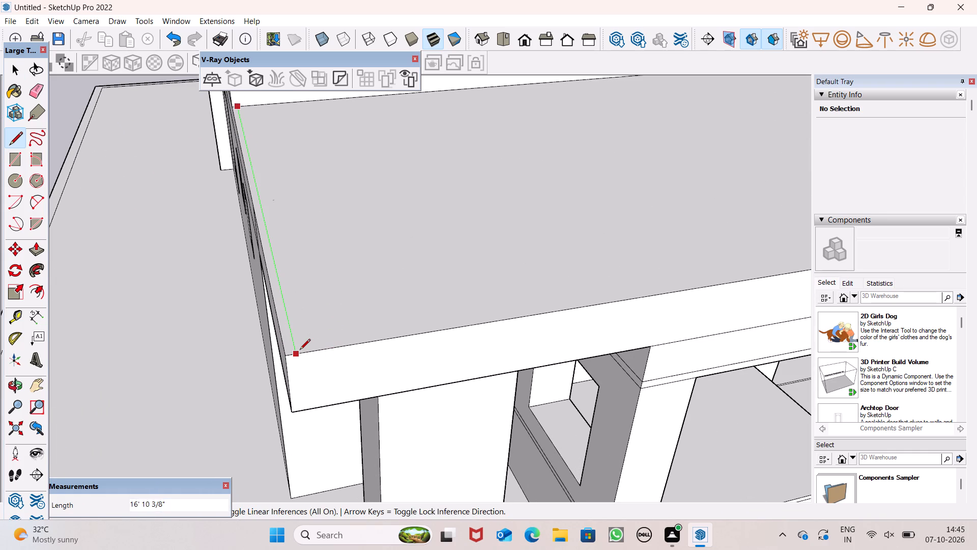
click(300, 352)
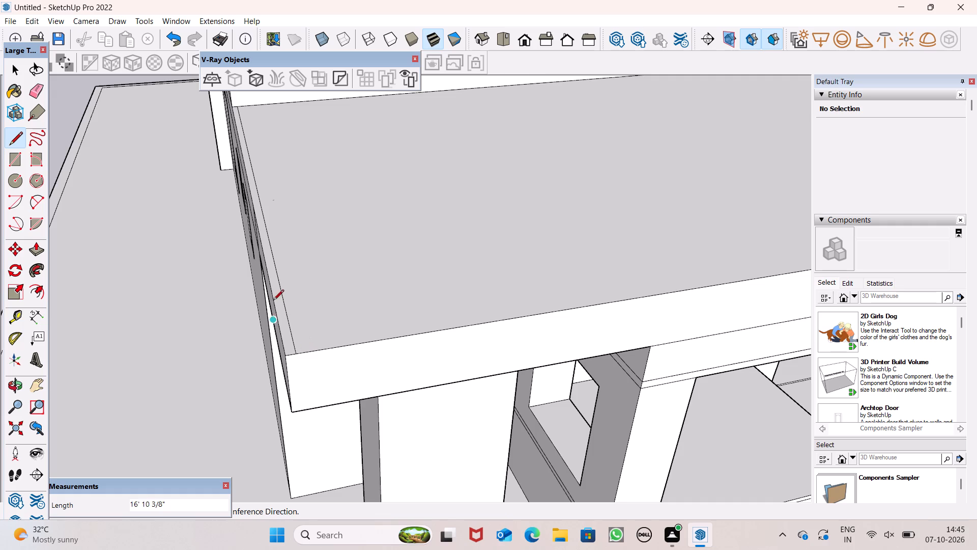
Draw a line about 32' 4 1/2" long across the terrace floor, just inside and parallel to its front edge.
scroll(273, 299, down, 14)
scroll(304, 299, up, 7)
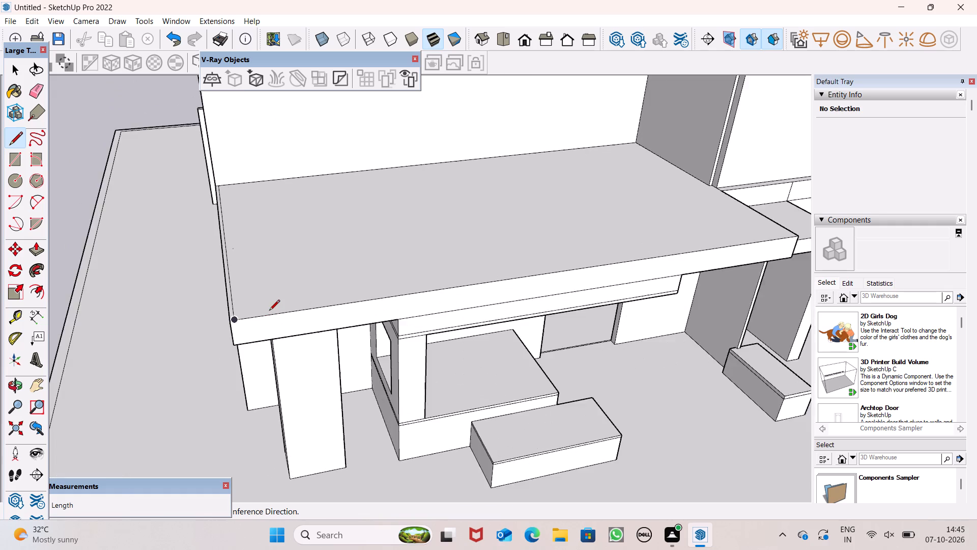
scroll(207, 306, up, 4)
scroll(206, 306, down, 1)
scroll(206, 306, up, 2)
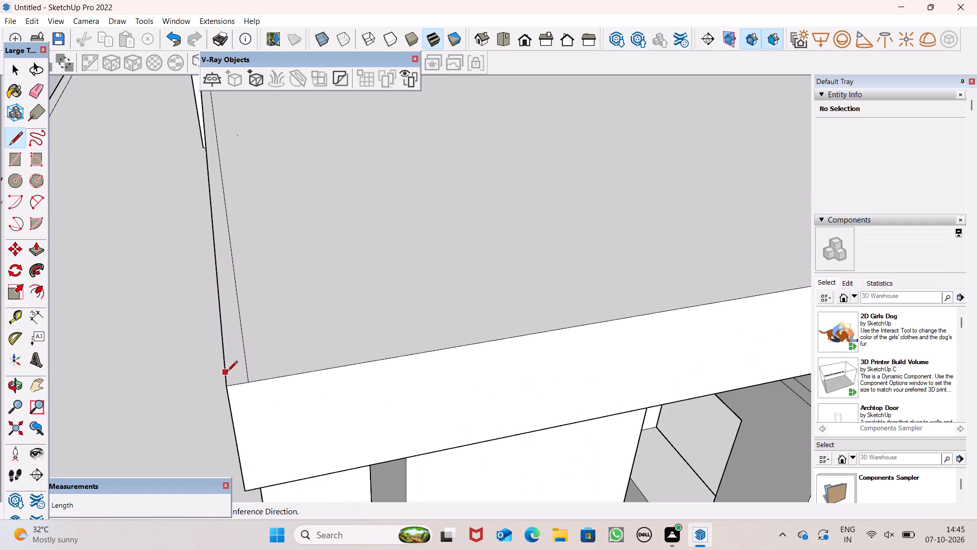
click(227, 374)
scroll(344, 331, down, 13)
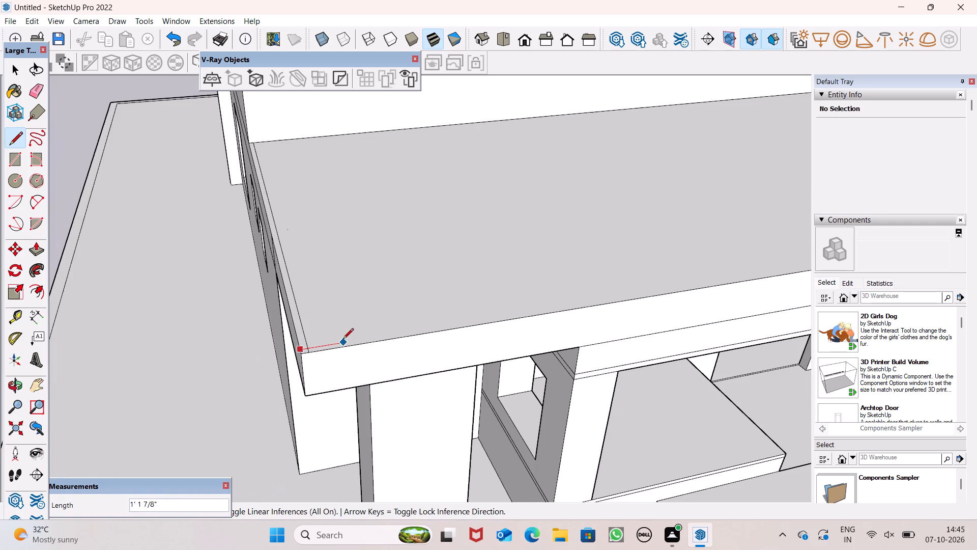
scroll(339, 350, down, 13)
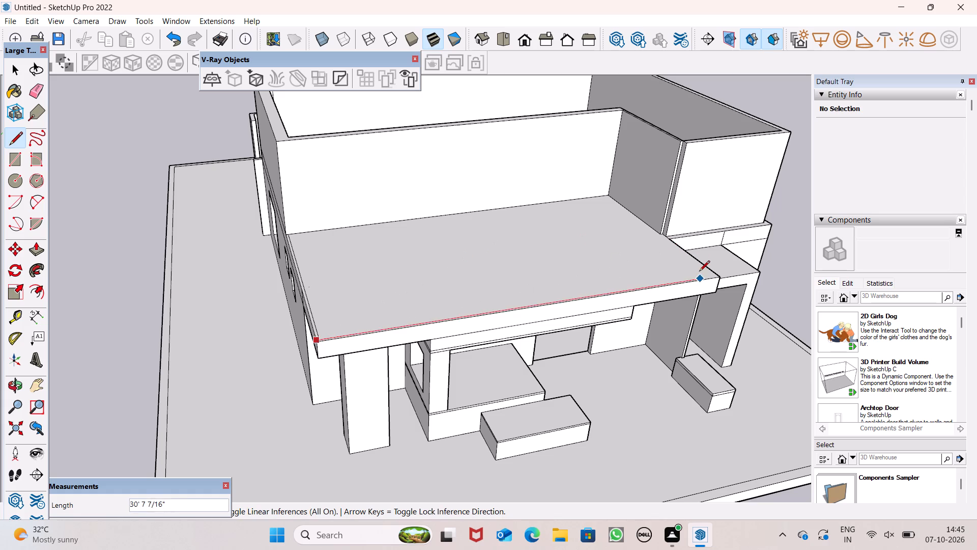
scroll(716, 273, up, 7)
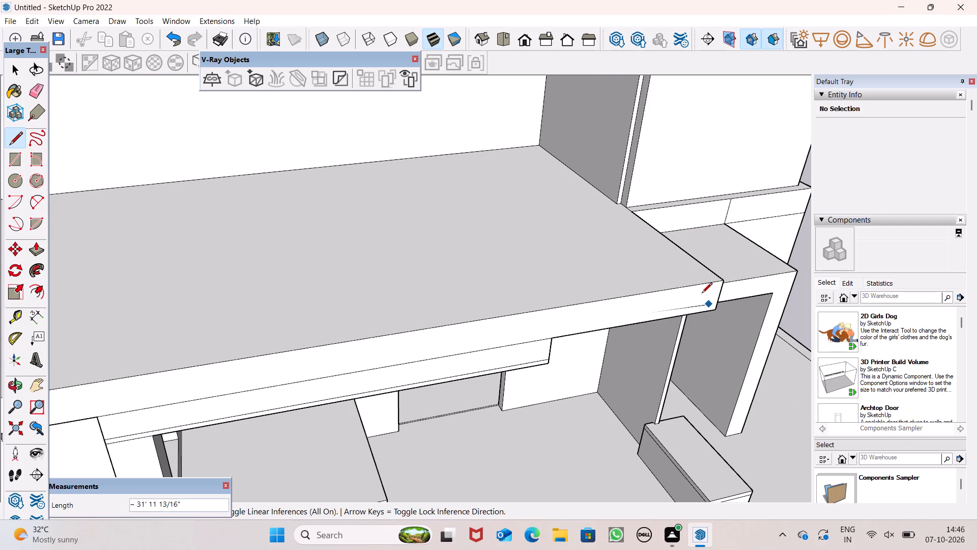
scroll(712, 274, up, 8)
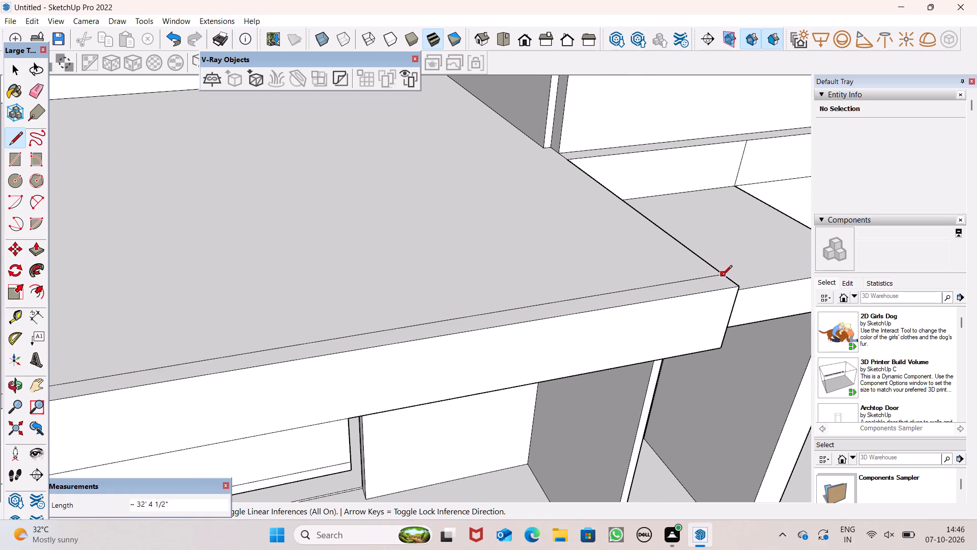
scroll(723, 284, up, 9)
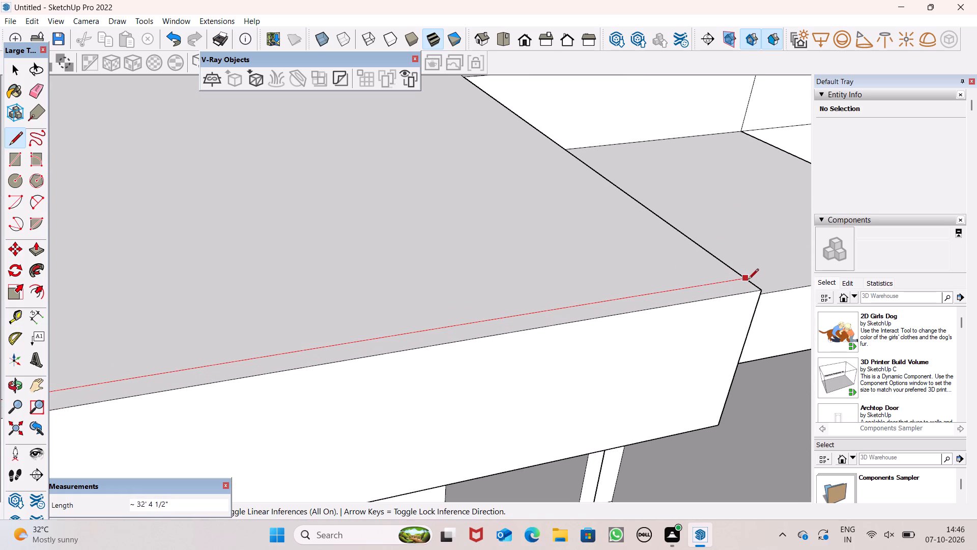
click(748, 280)
scroll(702, 199, down, 4)
key(space)
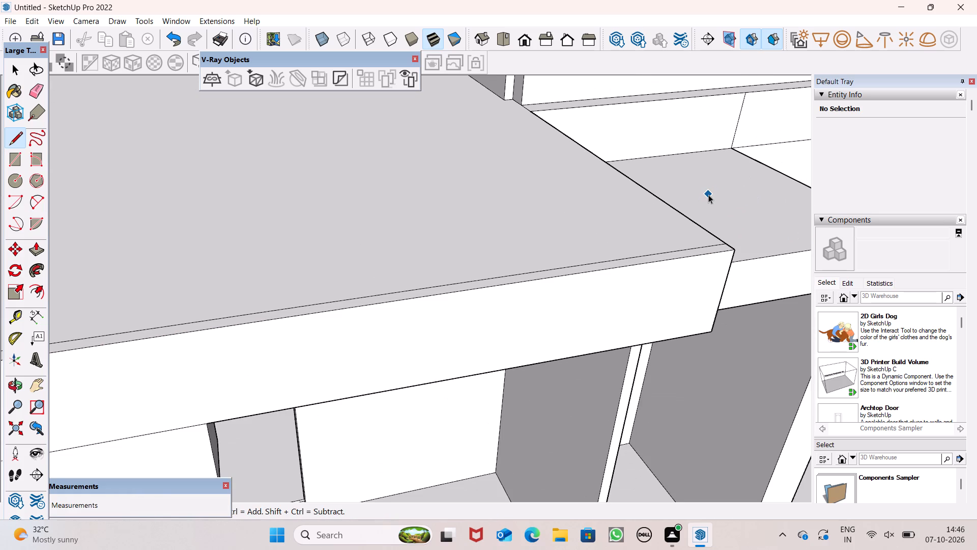
Erase the two short line stubs crossing at the terrace's front corner, leaving a continuous L-shaped border strip.
scroll(792, 193, down, 2)
scroll(758, 203, up, 1)
scroll(730, 198, down, 1)
scroll(686, 221, down, 2)
scroll(666, 283, down, 6)
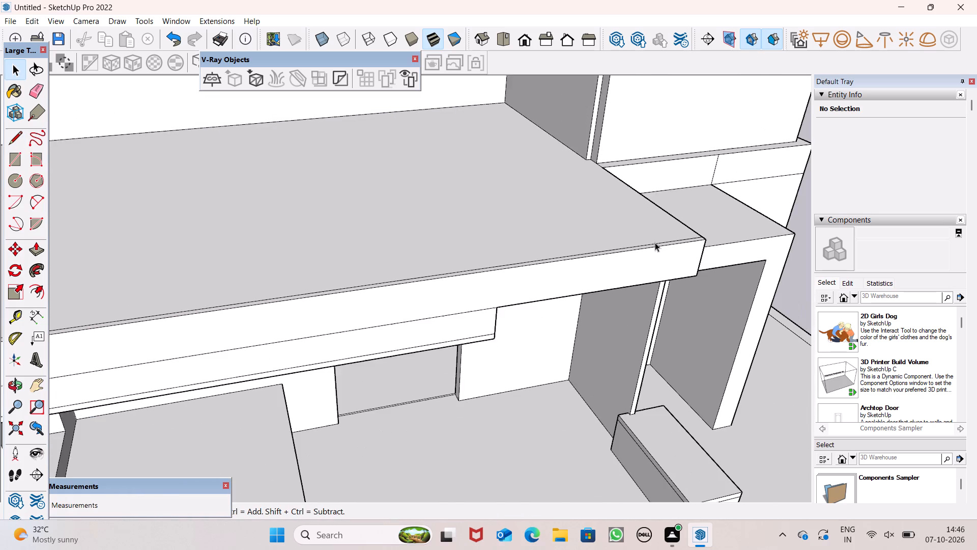
scroll(655, 242, down, 9)
scroll(492, 156, up, 1)
scroll(490, 158, down, 1)
scroll(490, 158, up, 1)
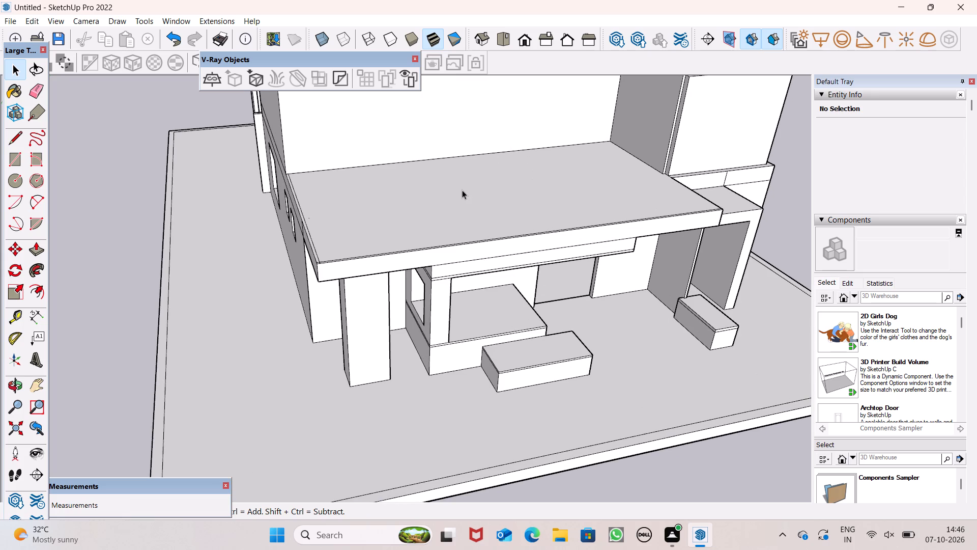
middle_drag(458, 203, 428, 322)
scroll(427, 323, up, 1)
scroll(372, 317, up, 1)
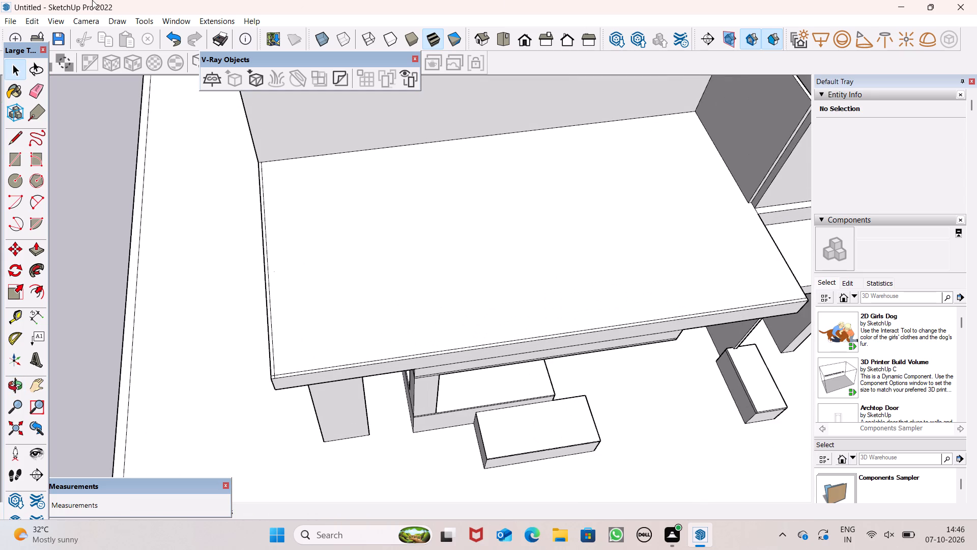
click(40, 88)
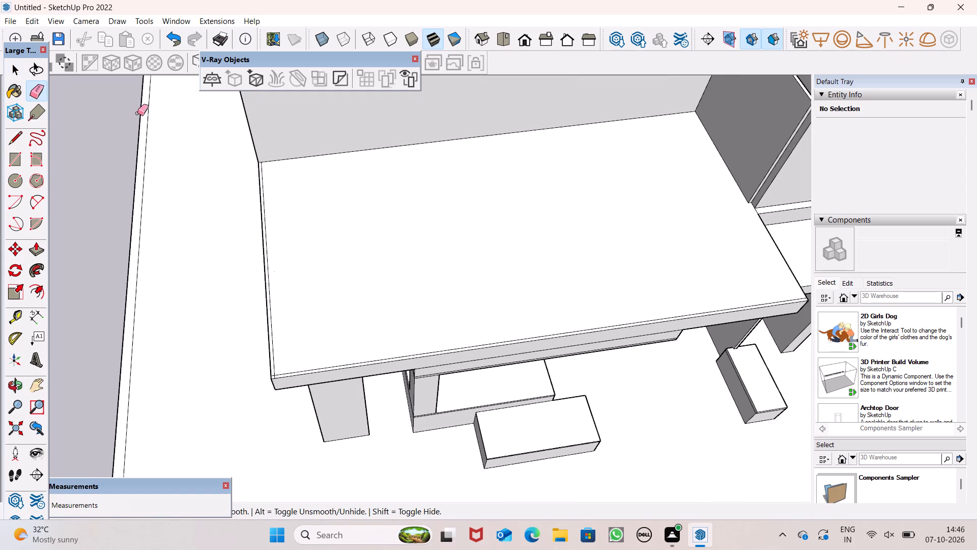
scroll(247, 403, up, 8)
scroll(272, 336, up, 4)
scroll(270, 332, down, 1)
scroll(270, 332, up, 3)
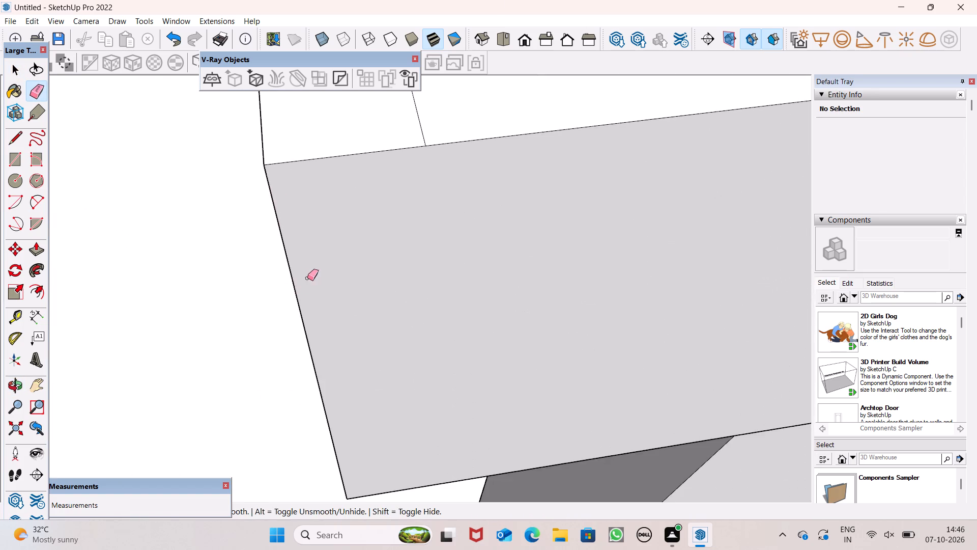
scroll(308, 290, down, 4)
scroll(331, 269, up, 3)
drag(321, 242, 325, 254)
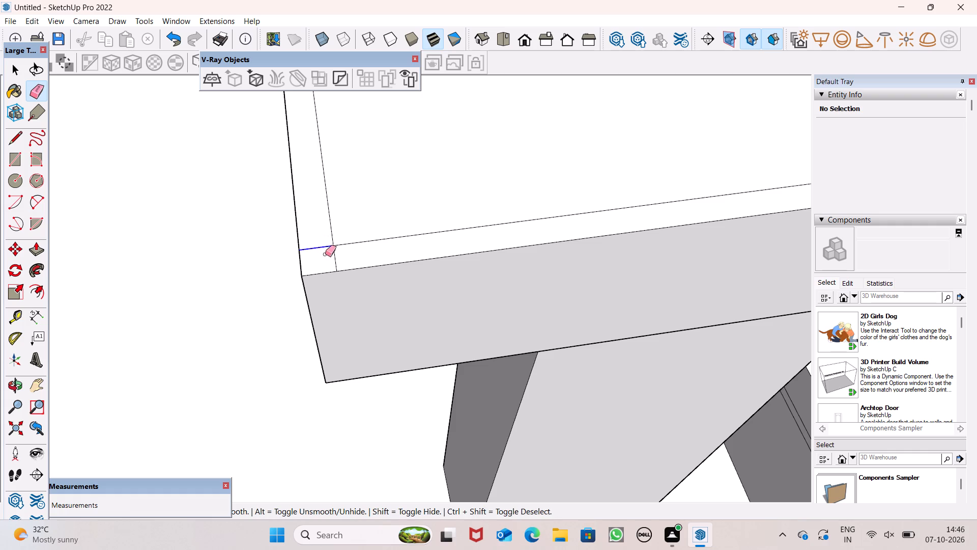
drag(325, 254, 334, 263)
click(334, 263)
scroll(428, 268, down, 3)
key(space)
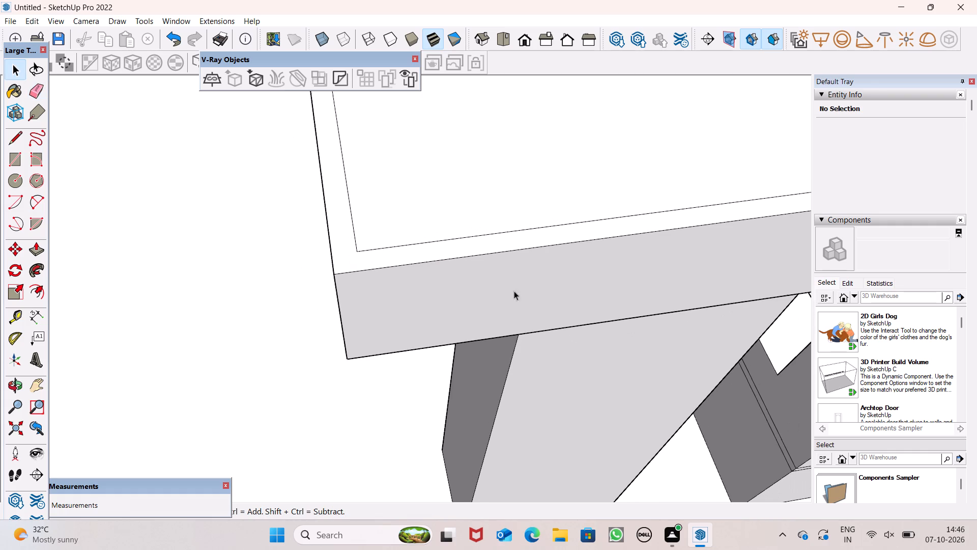
Pull the L-shaped border strip slightly upward along the terrace's side and front edges using Push/Pull.
click(42, 252)
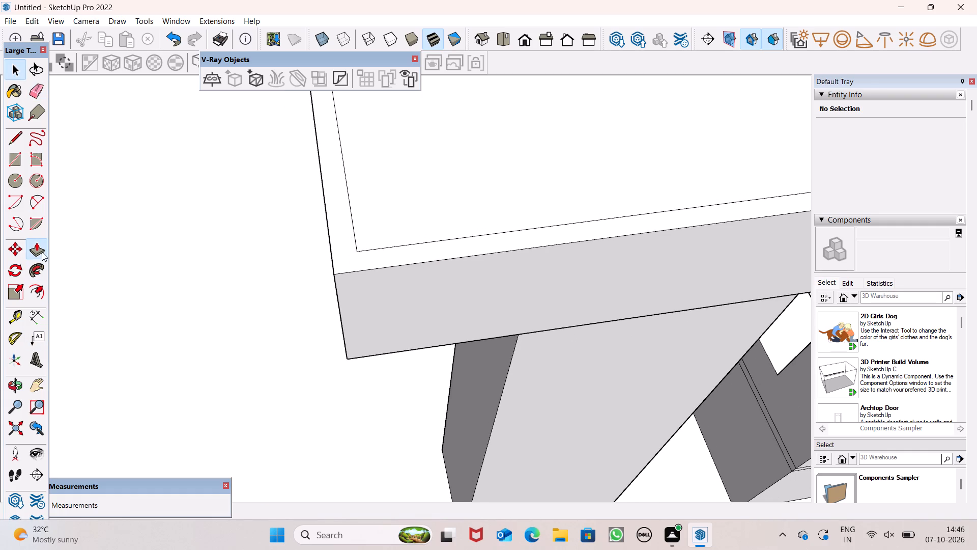
scroll(379, 222, up, 4)
drag(329, 270, 326, 261)
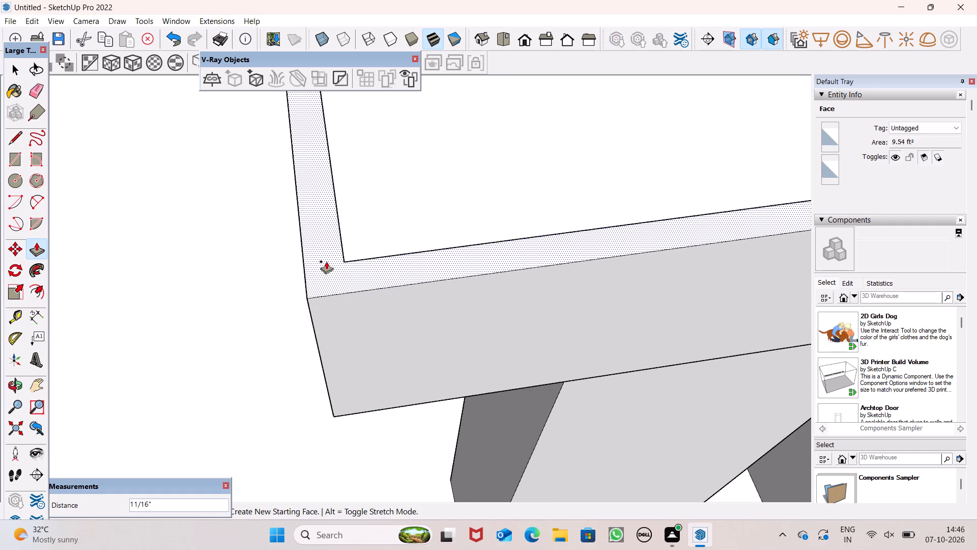
drag(326, 261, 325, 261)
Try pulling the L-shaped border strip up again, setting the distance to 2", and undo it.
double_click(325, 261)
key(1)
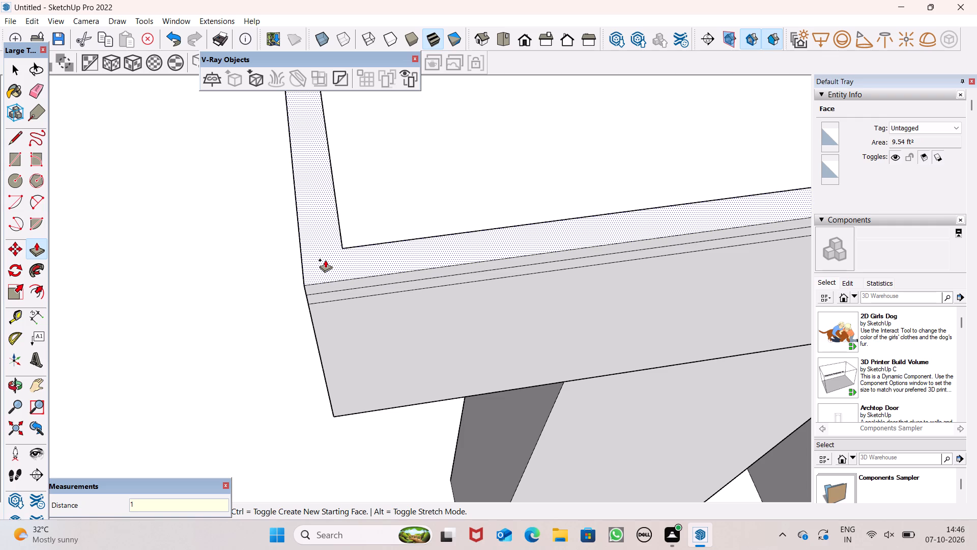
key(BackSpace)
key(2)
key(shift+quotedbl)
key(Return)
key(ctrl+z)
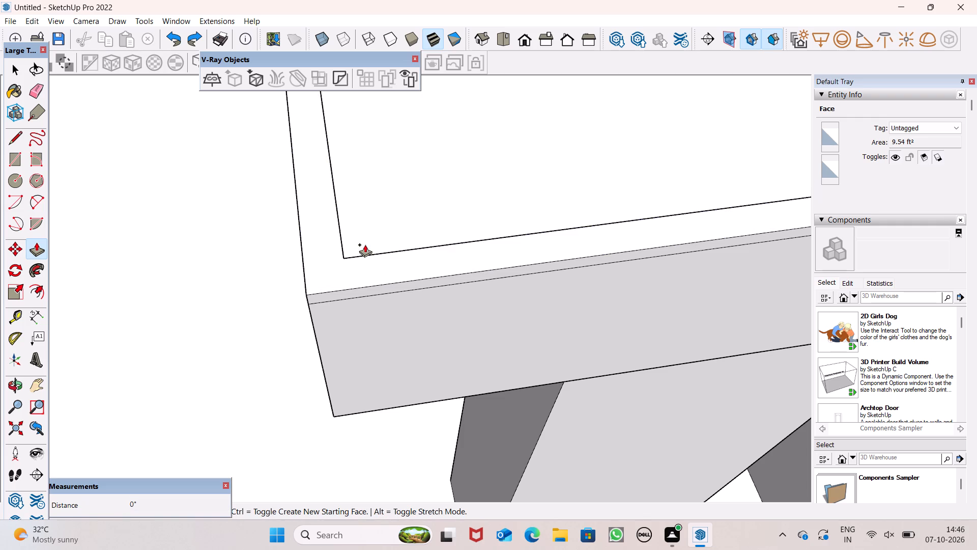
Erase the vertical seam across the side slab band and raised edge strip, above the end of the windowed lower wall.
middle_drag(389, 267, 410, 222)
key(space)
scroll(408, 228, down, 7)
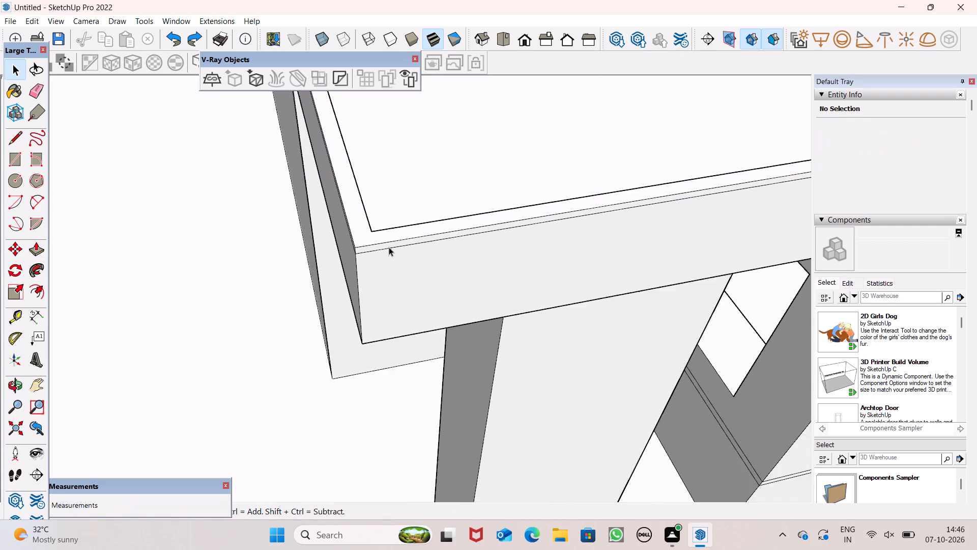
middle_drag(395, 244, 585, 177)
scroll(549, 204, down, 6)
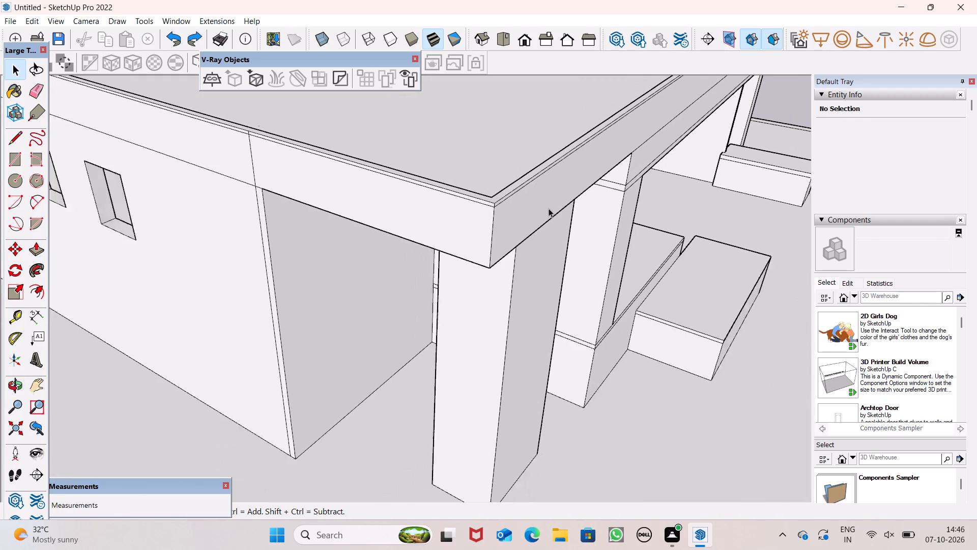
scroll(549, 208, up, 1)
scroll(549, 208, down, 4)
middle_drag(472, 238, 545, 240)
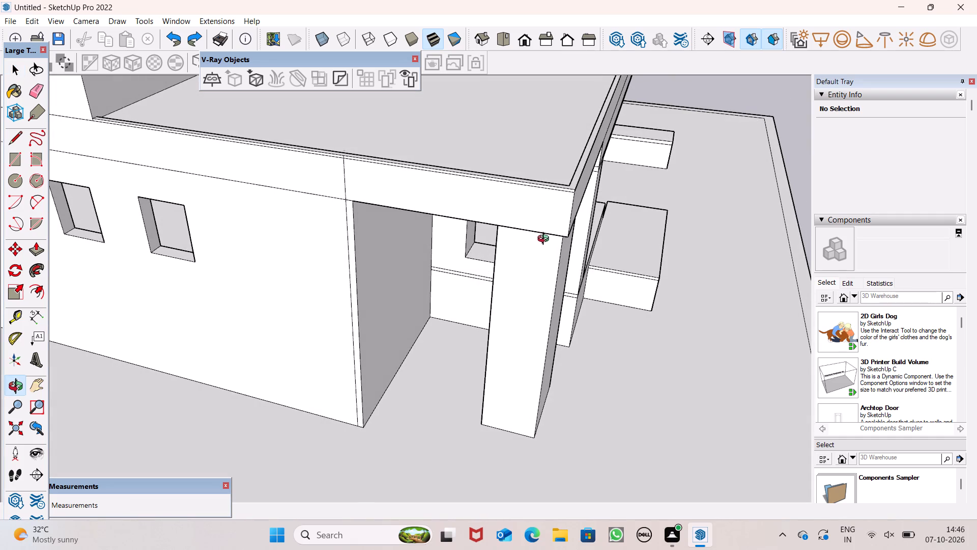
middle_drag(545, 240, 545, 240)
scroll(444, 179, up, 1)
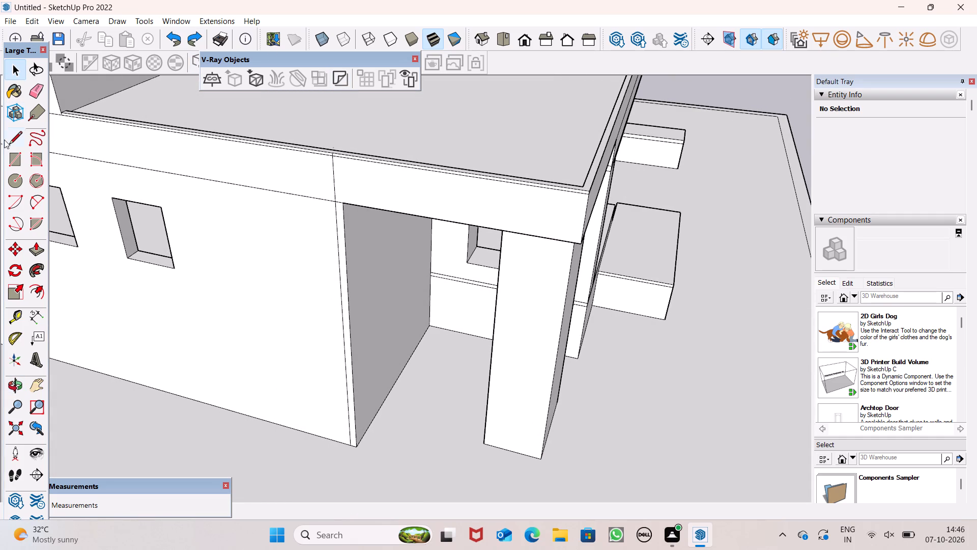
click(31, 257)
scroll(301, 151, up, 6)
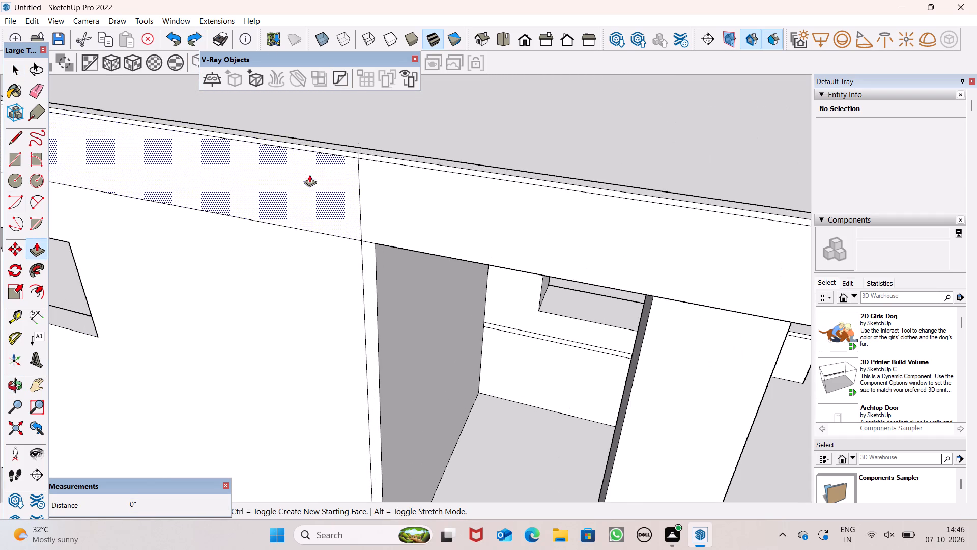
scroll(373, 161, down, 1)
scroll(379, 159, up, 3)
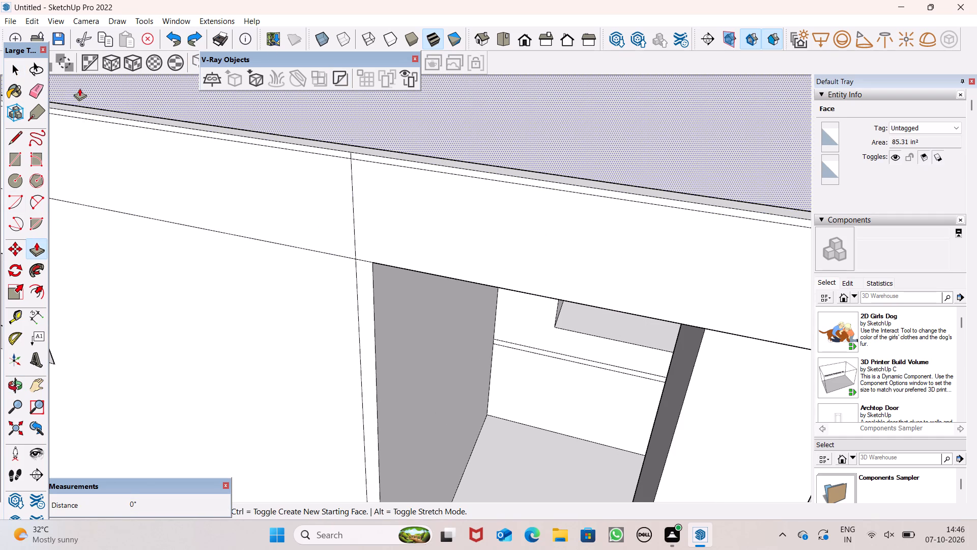
click(36, 89)
drag(362, 206, 347, 201)
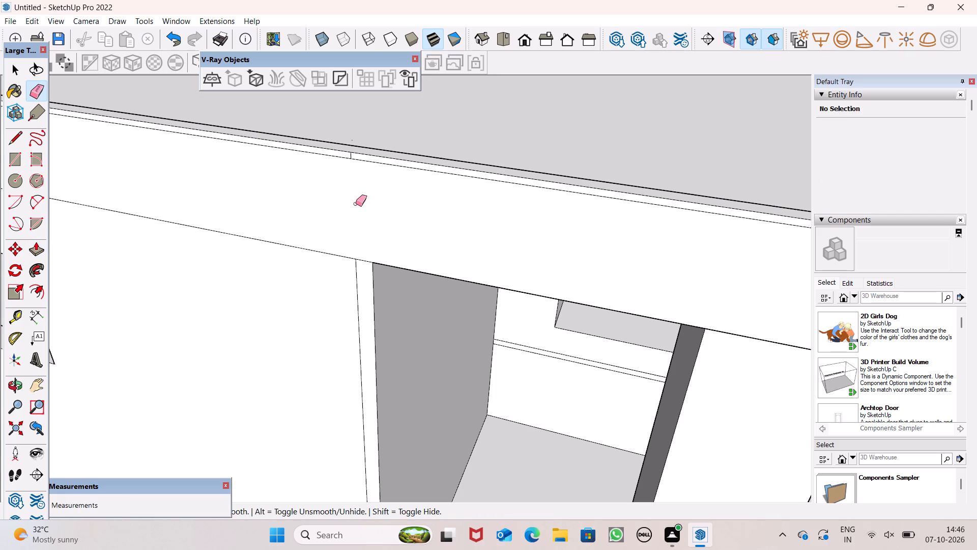
scroll(333, 152, up, 5)
click(362, 156)
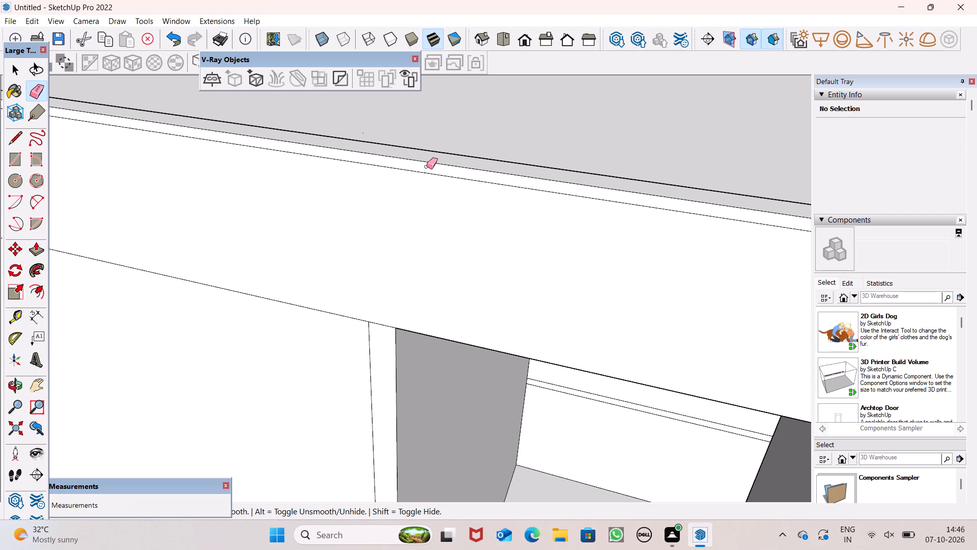
Examine the whole house and the terrace edge from above the windowed side corner.
scroll(463, 185, down, 5)
scroll(518, 186, down, 5)
scroll(579, 220, down, 12)
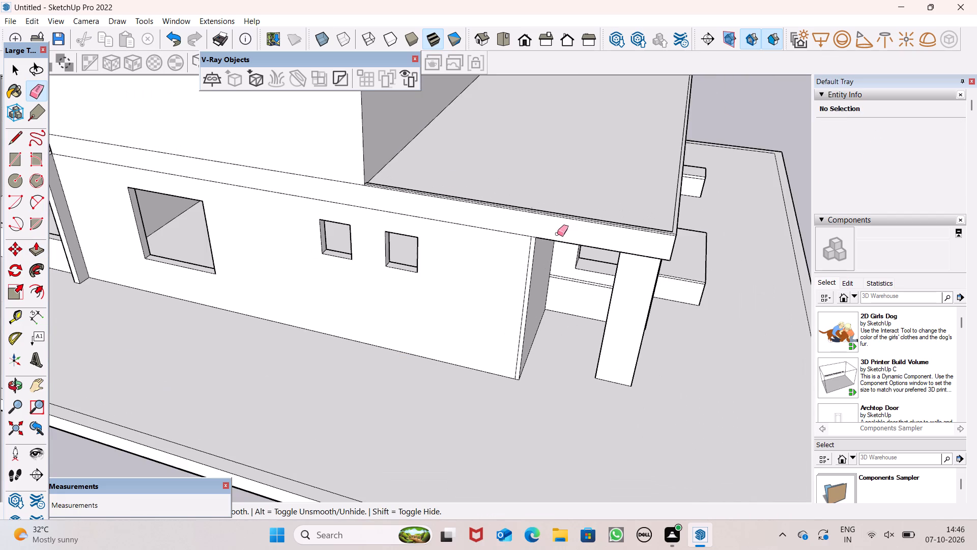
scroll(553, 241, down, 3)
scroll(585, 269, down, 7)
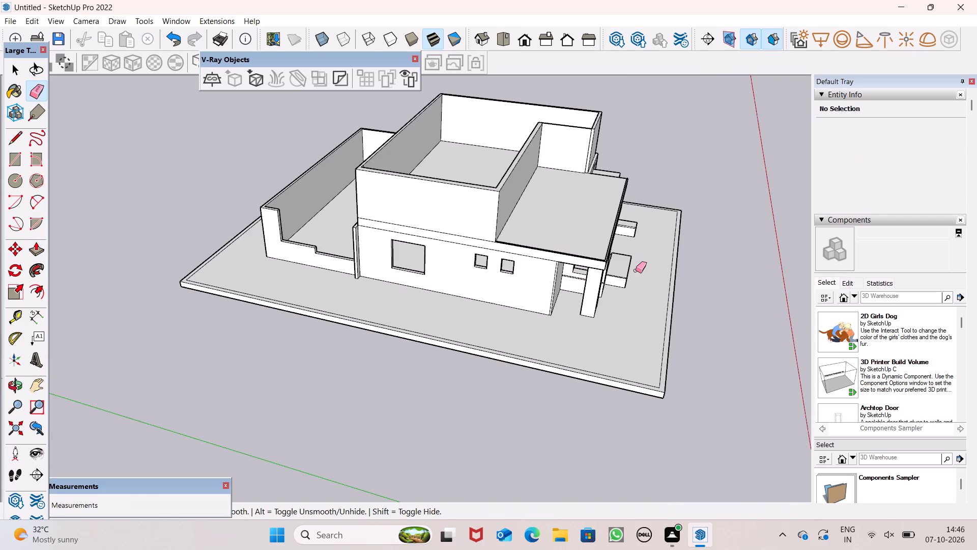
middle_drag(636, 270, 542, 306)
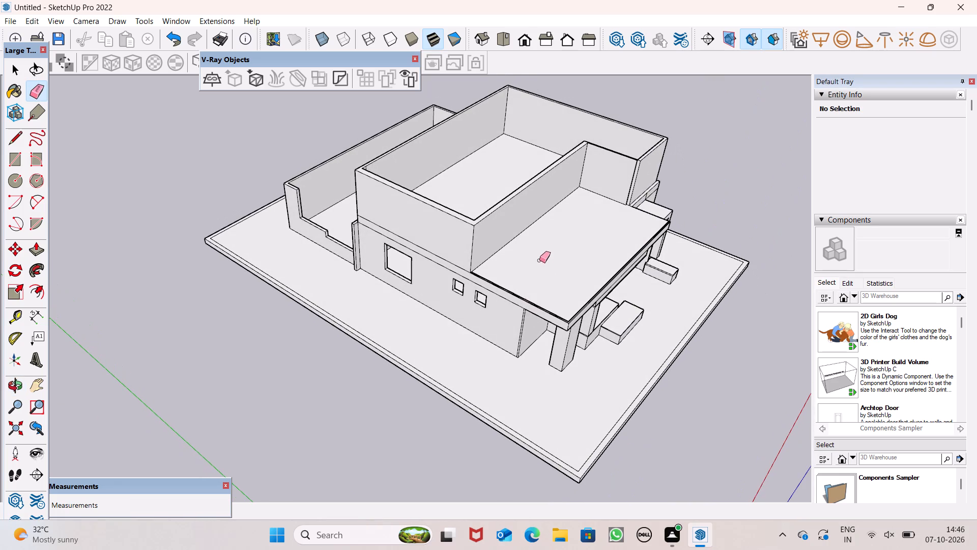
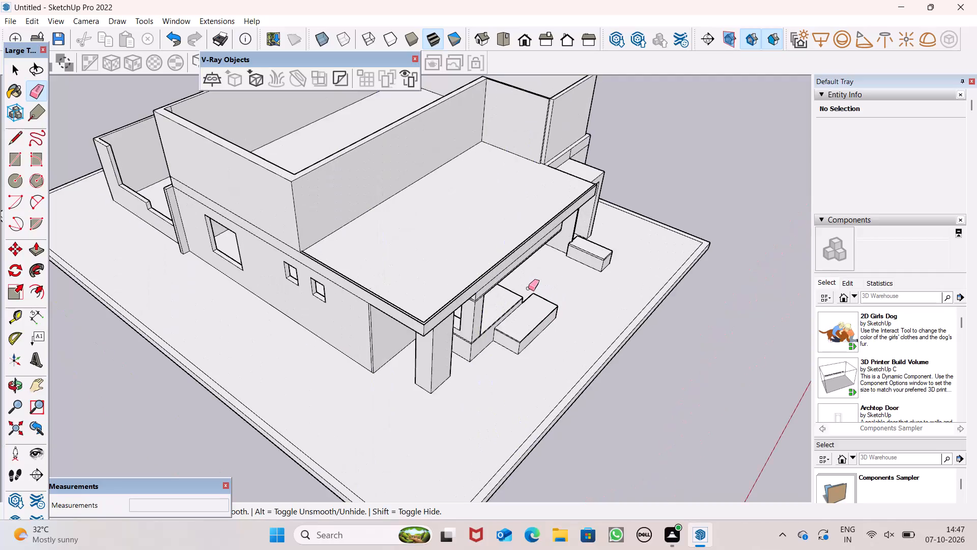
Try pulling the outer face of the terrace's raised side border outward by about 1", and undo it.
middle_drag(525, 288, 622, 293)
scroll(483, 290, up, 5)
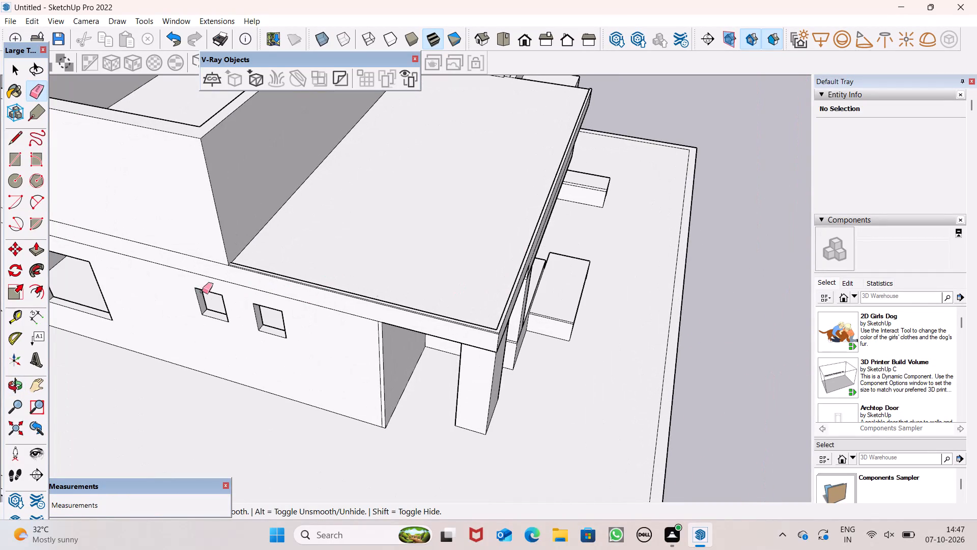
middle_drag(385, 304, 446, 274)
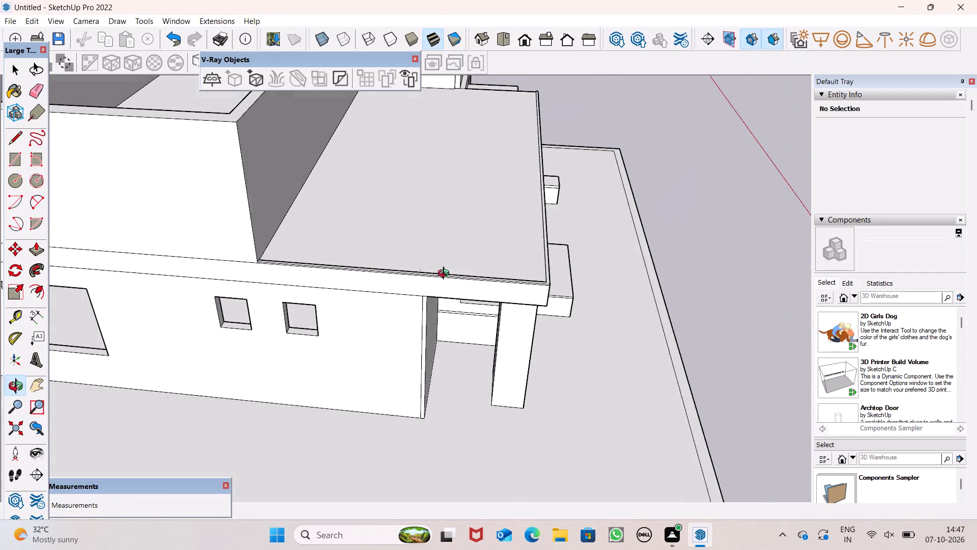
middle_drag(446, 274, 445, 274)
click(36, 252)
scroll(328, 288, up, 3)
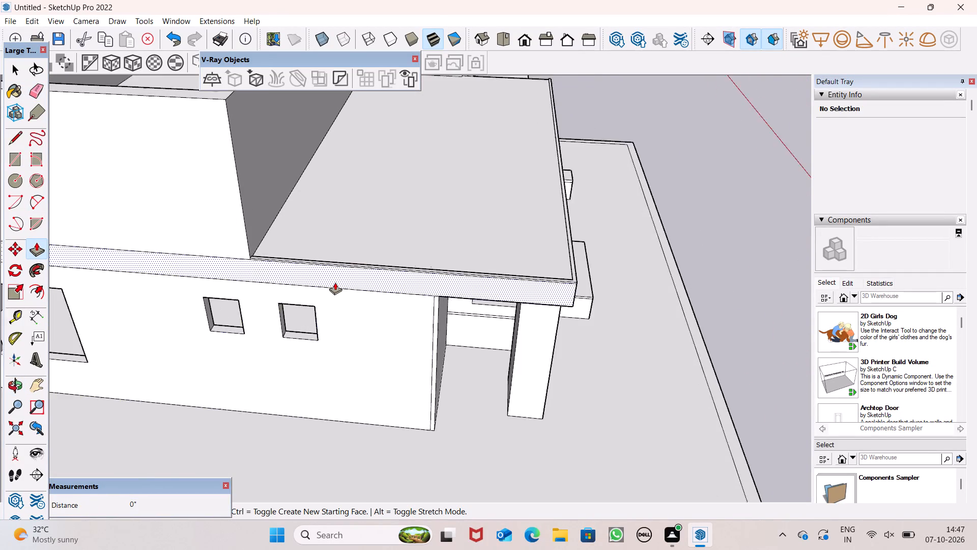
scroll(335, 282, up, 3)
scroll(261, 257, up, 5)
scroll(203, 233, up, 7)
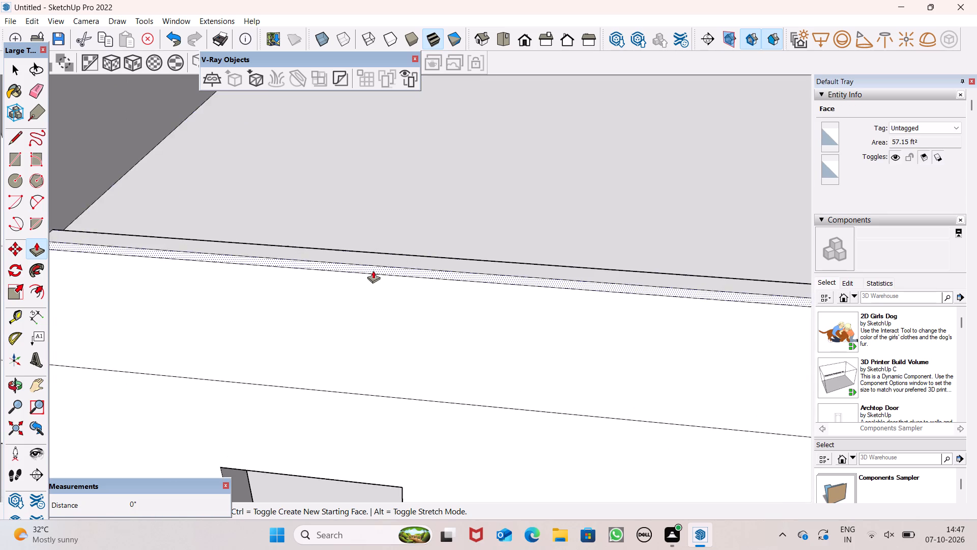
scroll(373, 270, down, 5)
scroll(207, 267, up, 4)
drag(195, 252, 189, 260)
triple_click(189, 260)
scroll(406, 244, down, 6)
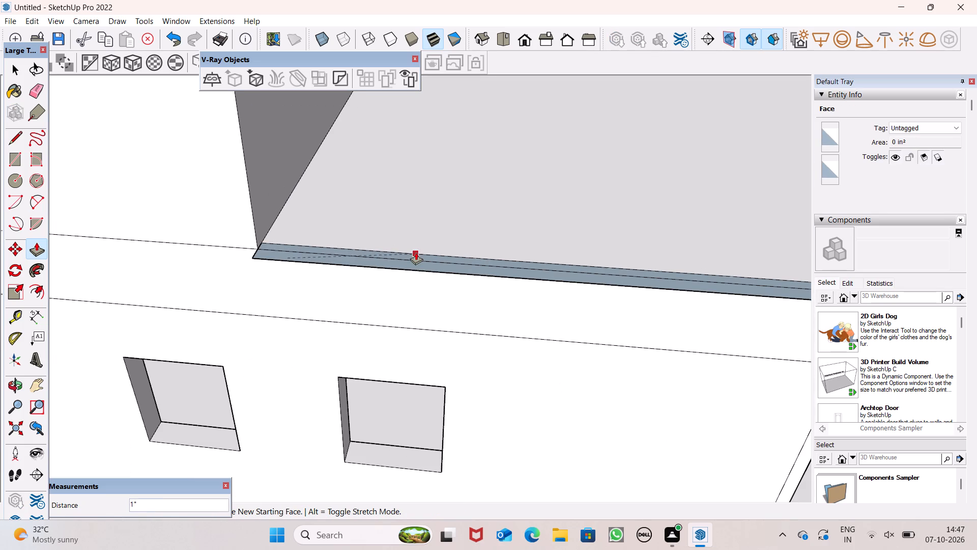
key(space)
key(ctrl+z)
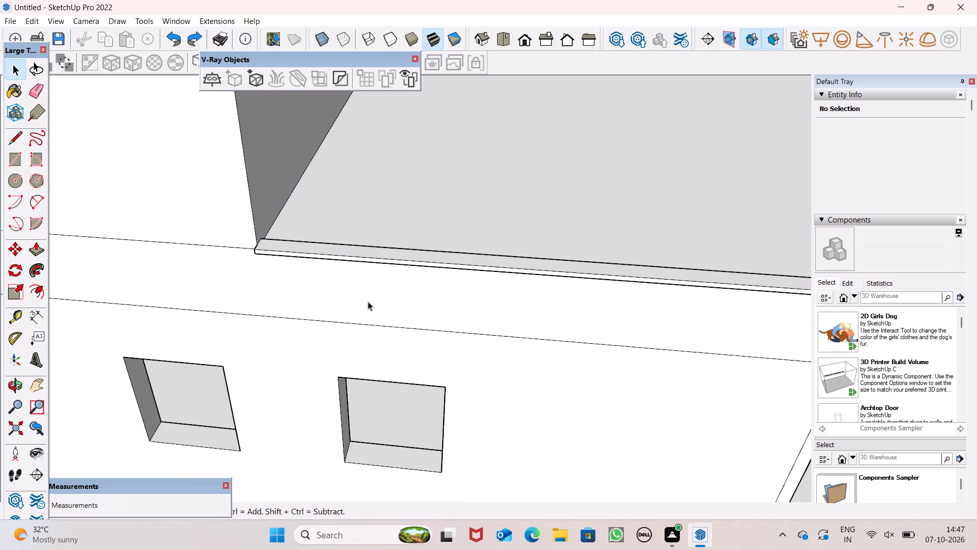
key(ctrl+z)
Pull the outer face of the raised side border outward by about 3/8" along the windowed side.
scroll(353, 262, up, 6)
scroll(327, 232, down, 6)
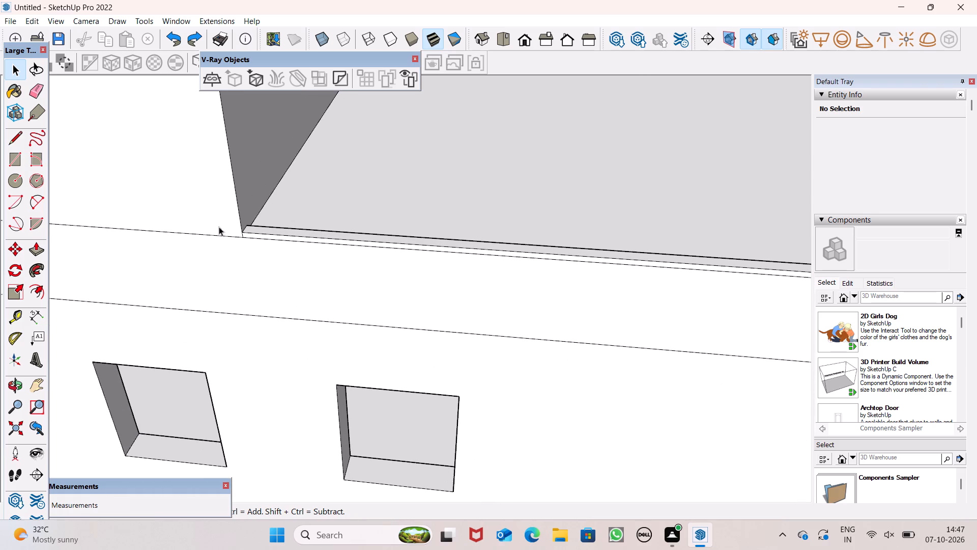
click(36, 253)
scroll(269, 259, up, 3)
scroll(267, 259, down, 1)
scroll(267, 259, up, 2)
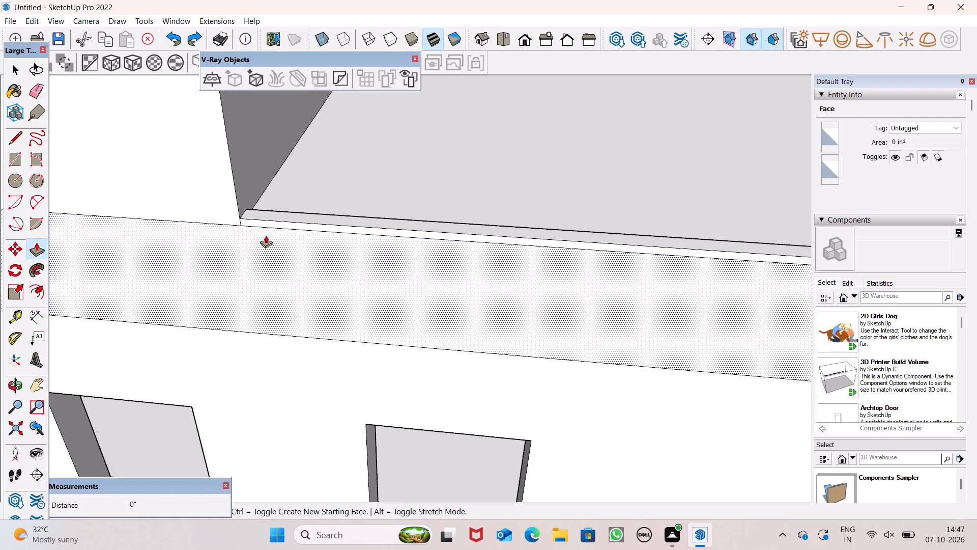
scroll(265, 235, up, 12)
drag(263, 213, 265, 222)
scroll(254, 250, down, 1)
scroll(361, 159, down, 11)
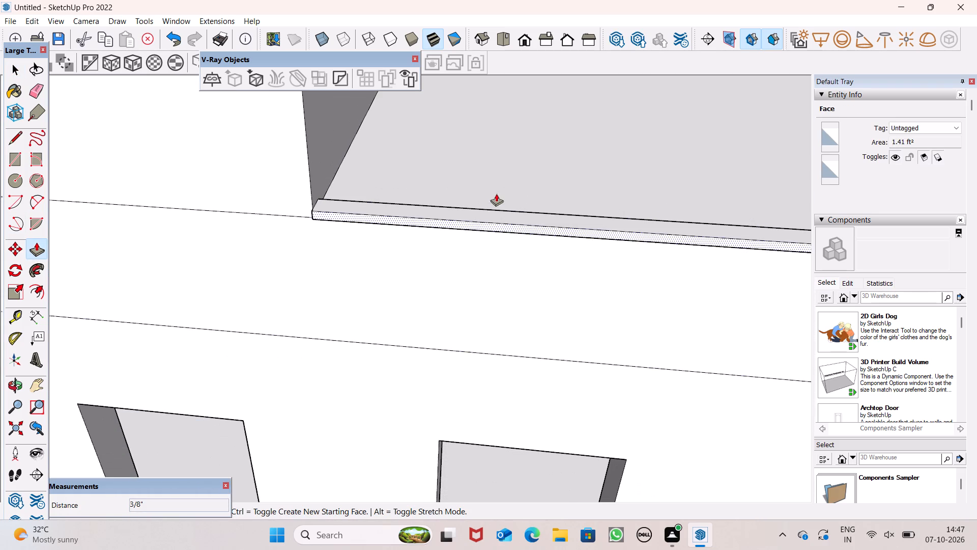
scroll(496, 194, down, 6)
scroll(416, 224, down, 7)
scroll(554, 188, down, 7)
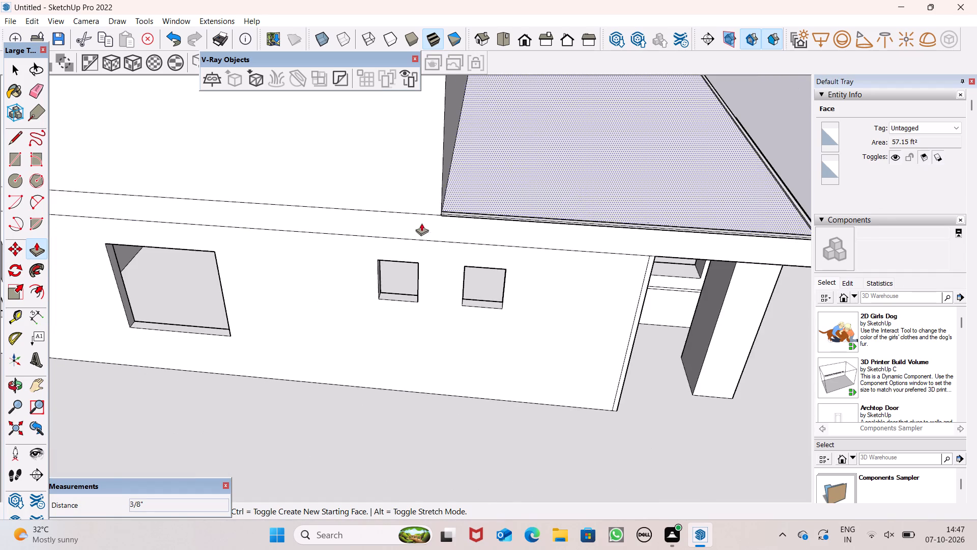
Pull the outer face of the terrace's raised front border outward by about 1/2".
scroll(424, 228, up, 1)
scroll(425, 229, down, 1)
scroll(772, 217, up, 1)
middle_drag(772, 217, 416, 151)
scroll(357, 184, up, 5)
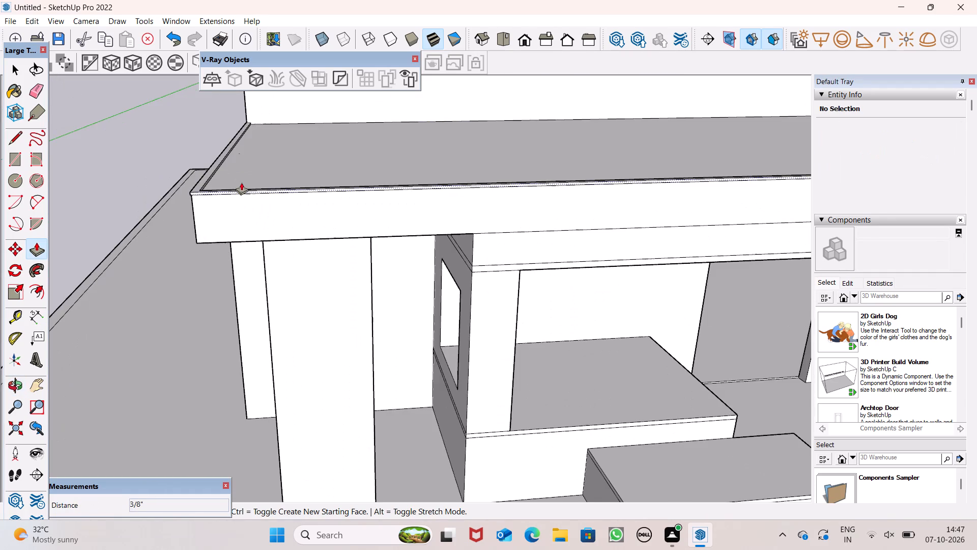
scroll(241, 182, up, 6)
scroll(310, 208, down, 6)
scroll(516, 264, down, 1)
scroll(510, 259, up, 3)
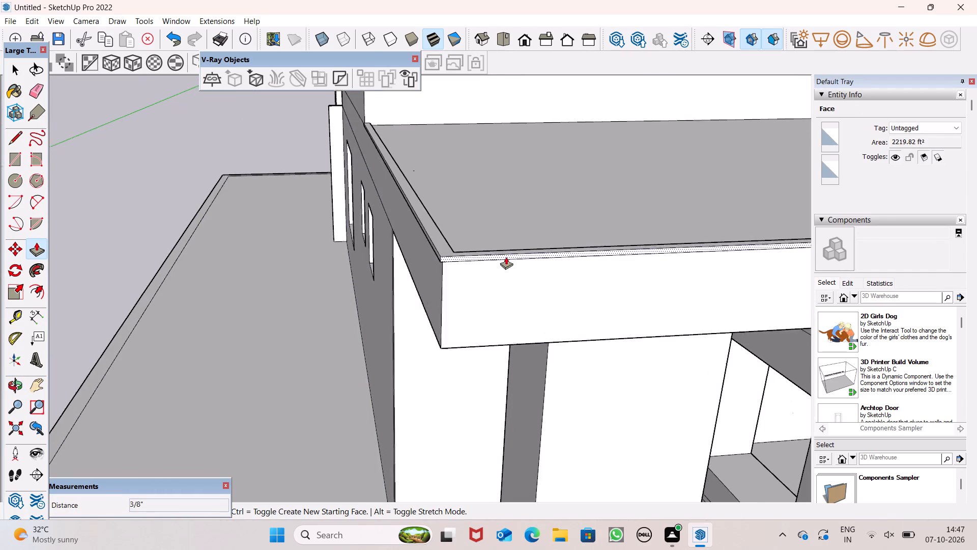
scroll(506, 257, up, 2)
scroll(506, 257, down, 1)
scroll(506, 257, up, 1)
scroll(446, 254, up, 8)
middle_drag(445, 256, 421, 299)
scroll(429, 295, up, 3)
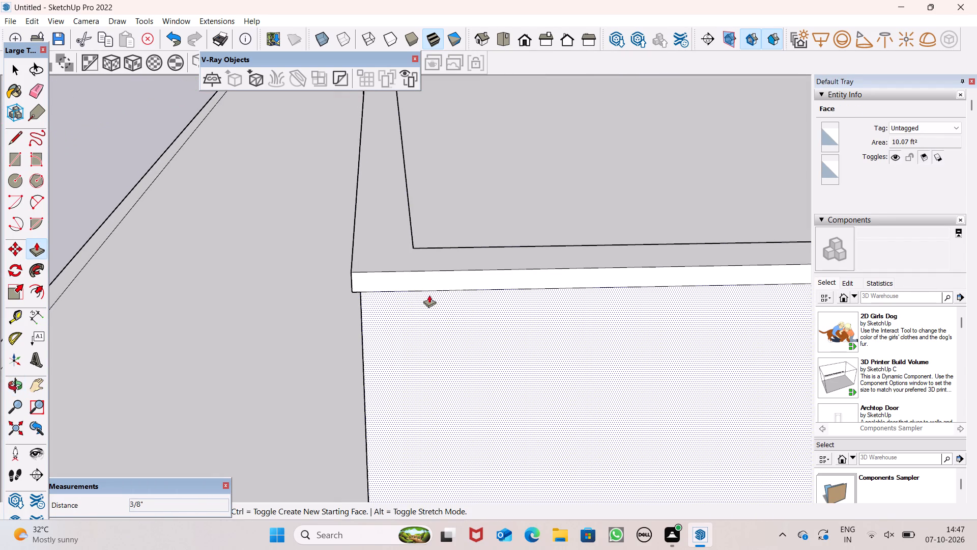
drag(420, 278, 418, 285)
scroll(398, 227, down, 5)
scroll(518, 244, down, 2)
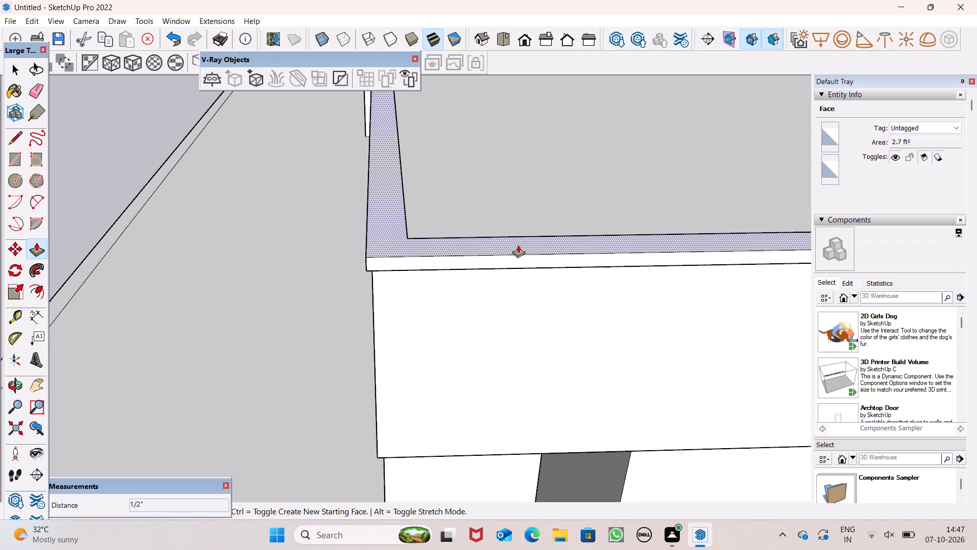
scroll(518, 245, down, 2)
scroll(553, 196, down, 10)
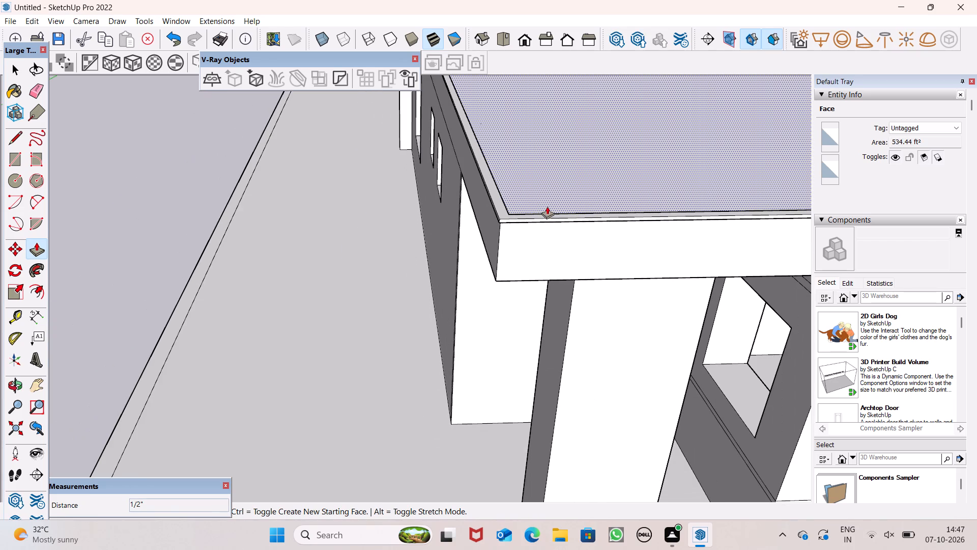
key(space)
Examine the terrace's raised border along the front, from the windowed side corner to the entrance block end.
scroll(583, 287, down, 1)
scroll(589, 331, down, 11)
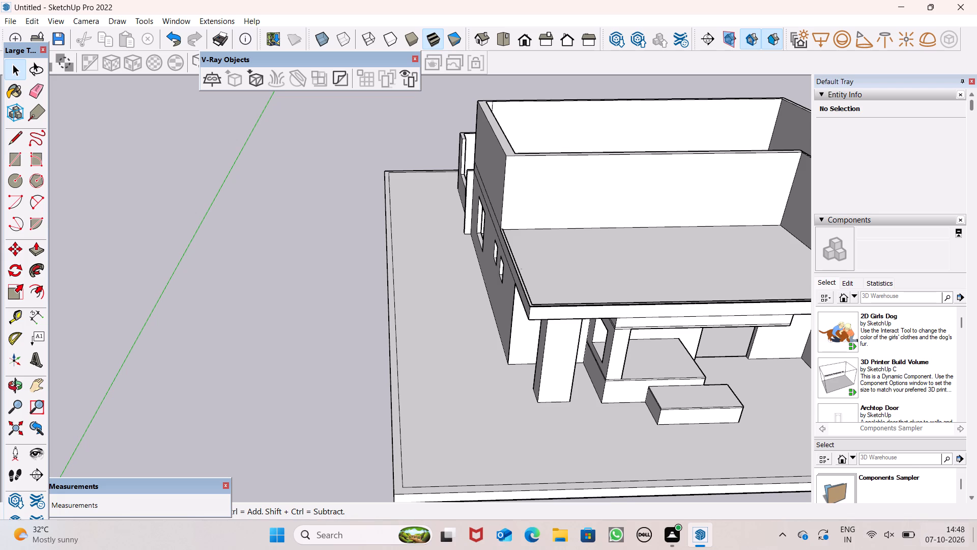
scroll(314, 308, down, 6)
scroll(239, 266, up, 1)
scroll(243, 269, down, 2)
scroll(637, 312, up, 8)
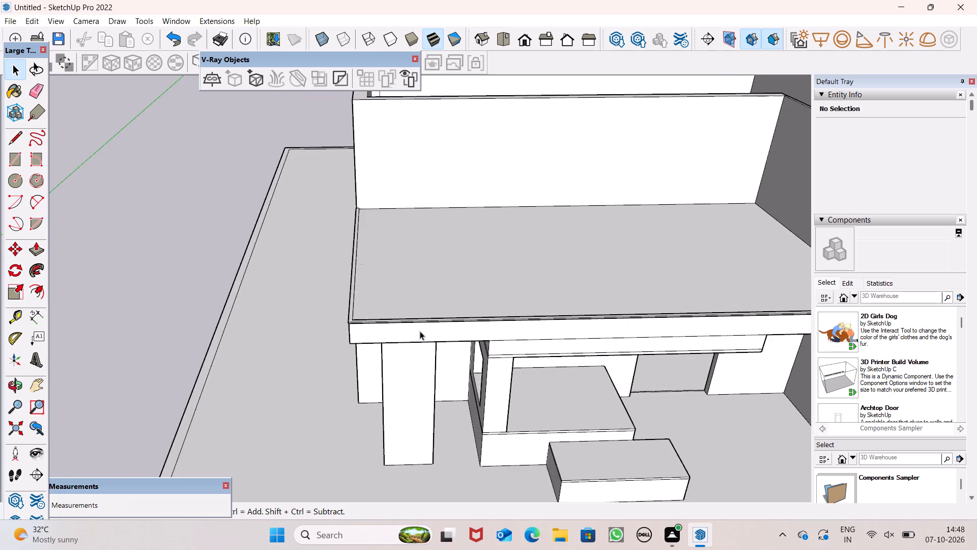
scroll(413, 331, up, 9)
scroll(375, 309, up, 1)
scroll(375, 309, down, 7)
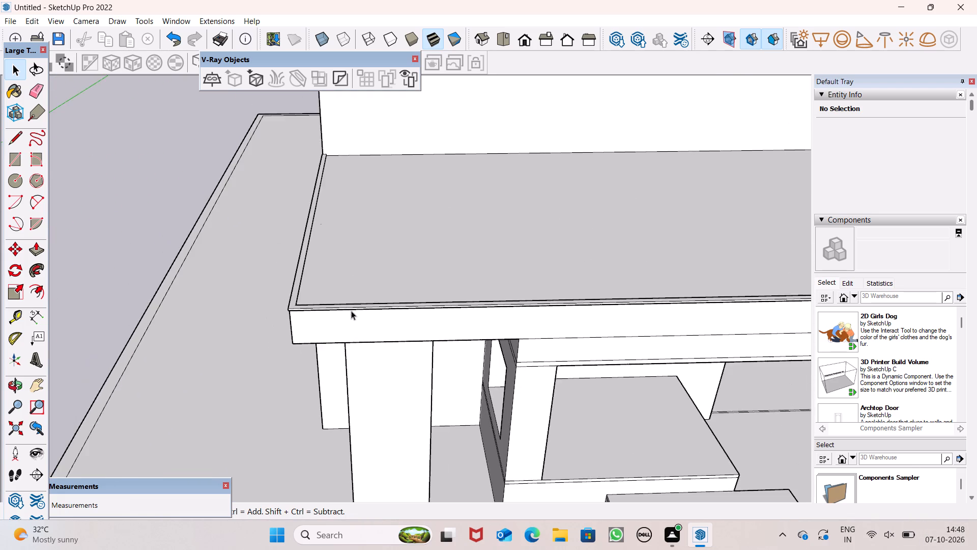
scroll(350, 309, down, 4)
scroll(424, 310, down, 10)
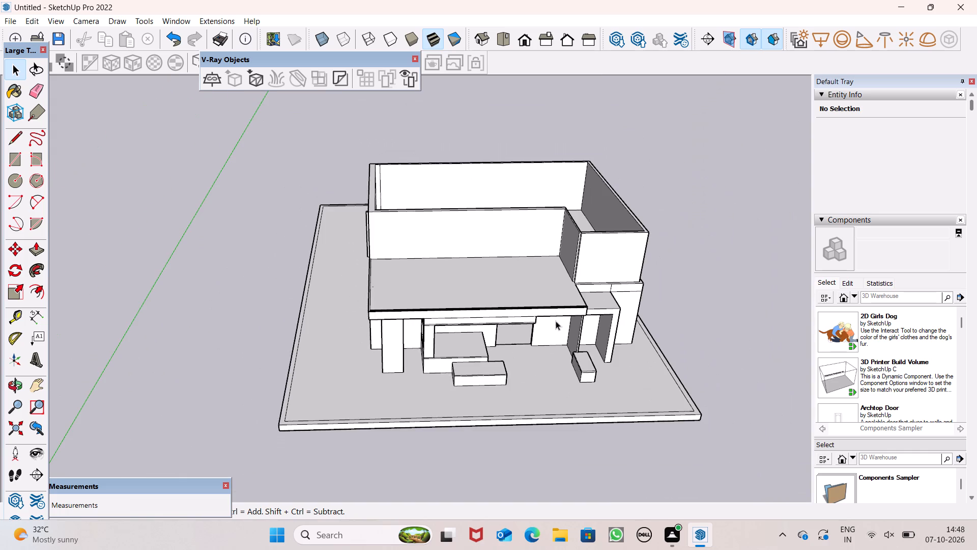
scroll(557, 318, up, 1)
scroll(617, 292, up, 6)
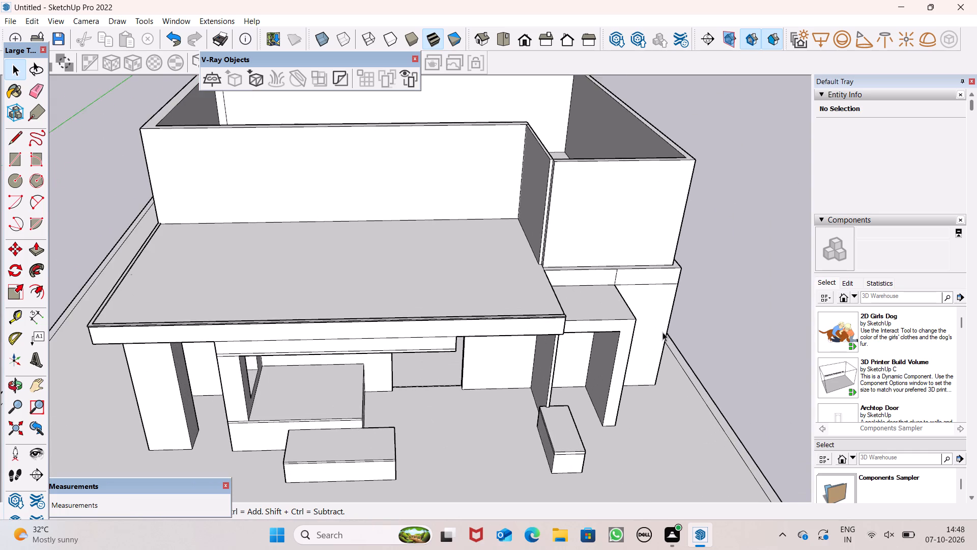
scroll(663, 332, up, 3)
scroll(585, 329, down, 1)
scroll(577, 328, up, 11)
middle_drag(550, 314, 524, 336)
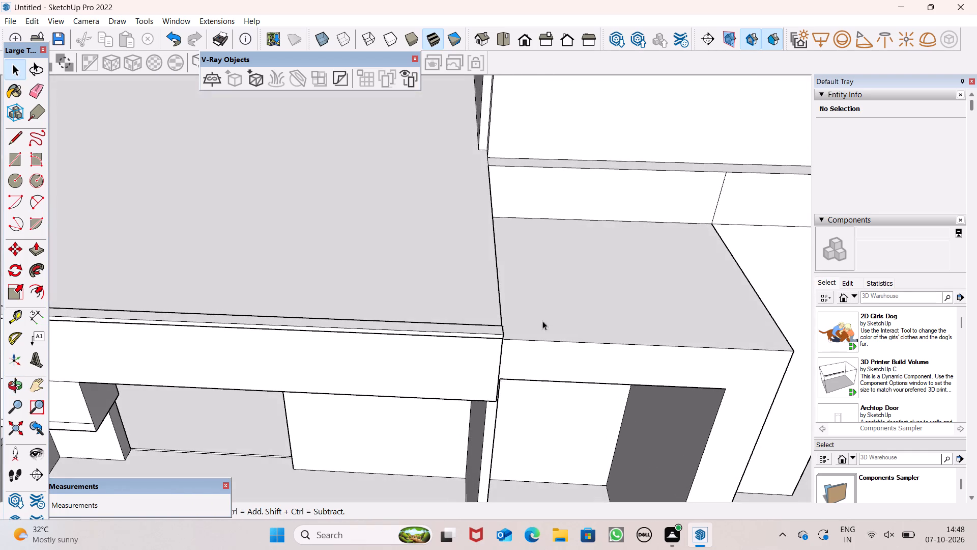
scroll(556, 312, down, 9)
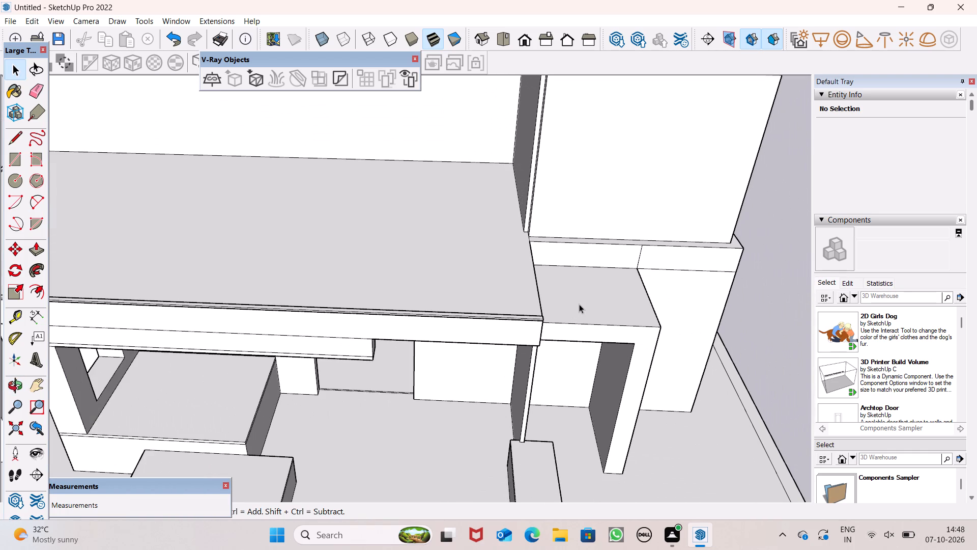
Push the front border's end face near the entrance block back from the slab corner, by about 1 3/16" and another 2 11/16".
middle_drag(510, 318, 357, 344)
scroll(421, 363, up, 4)
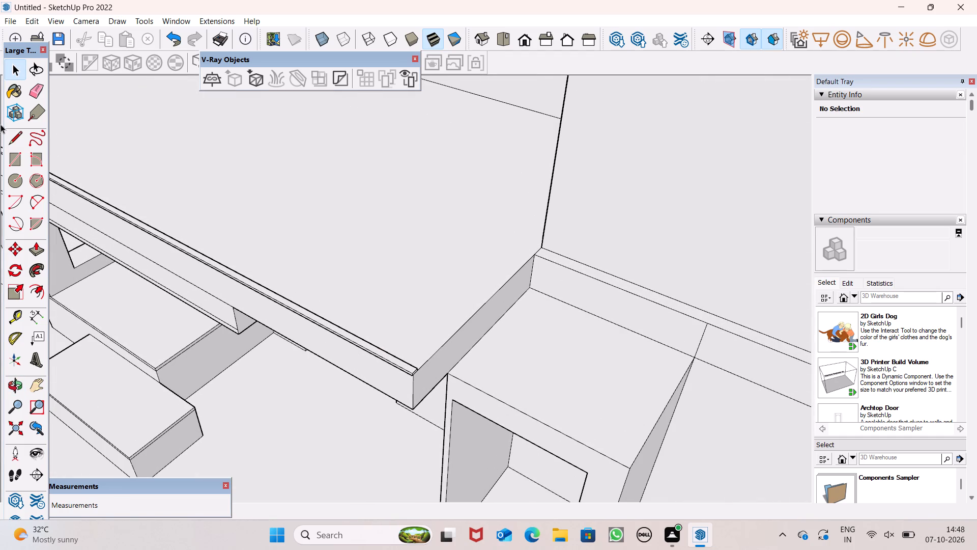
click(38, 254)
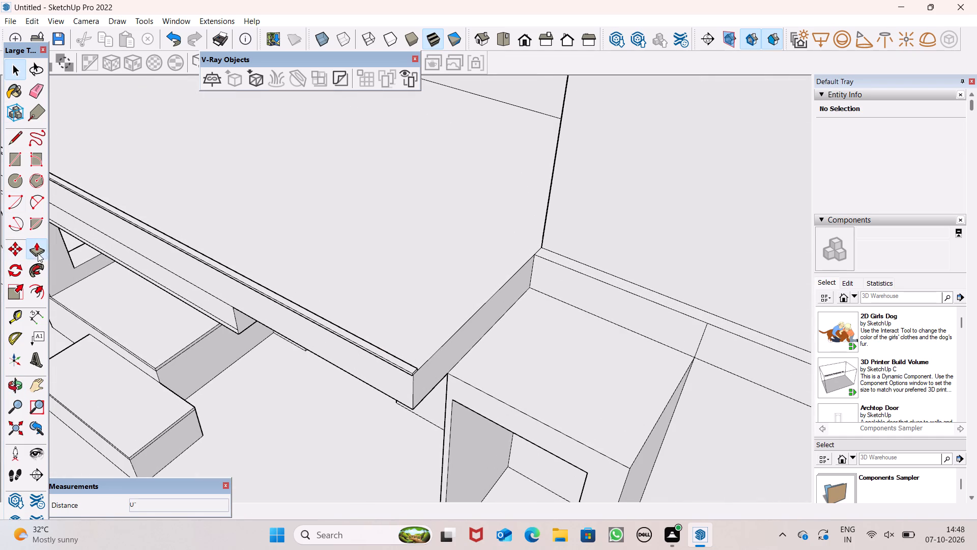
scroll(390, 409, up, 6)
scroll(469, 302, up, 5)
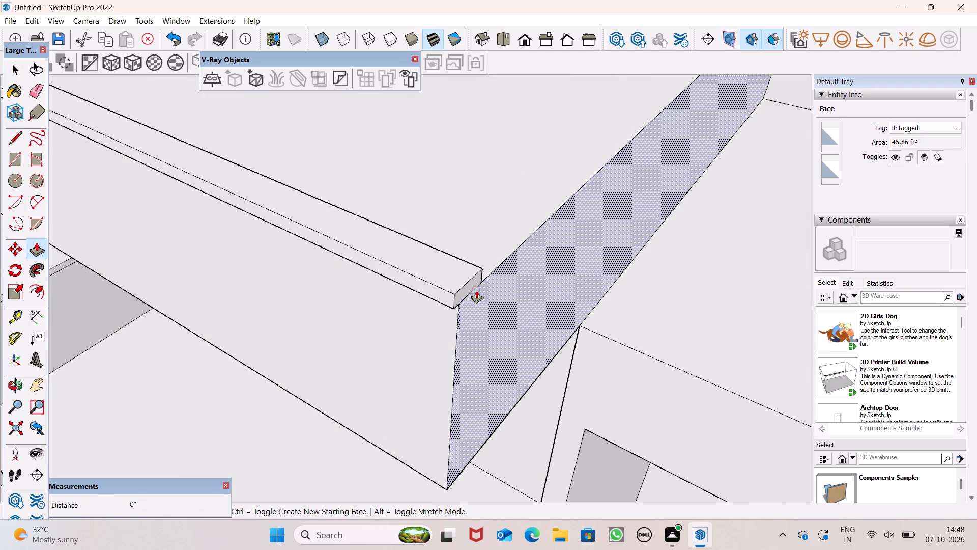
scroll(446, 297, up, 2)
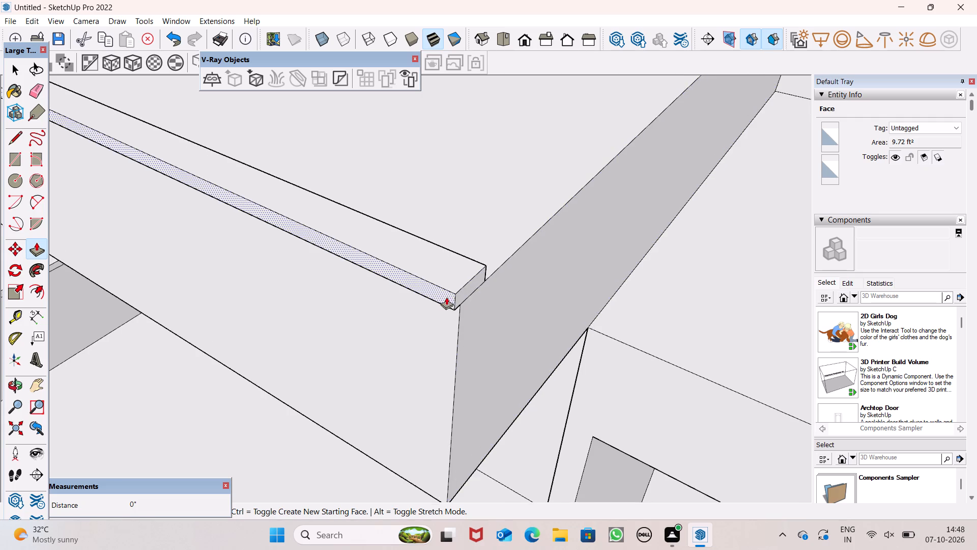
scroll(446, 297, up, 8)
drag(467, 294, 432, 265)
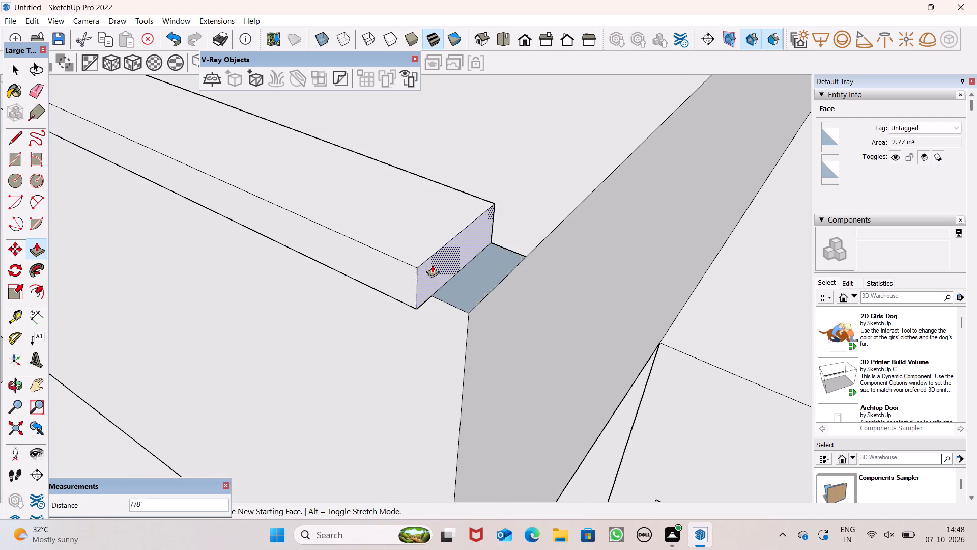
drag(432, 265, 417, 264)
scroll(507, 287, down, 2)
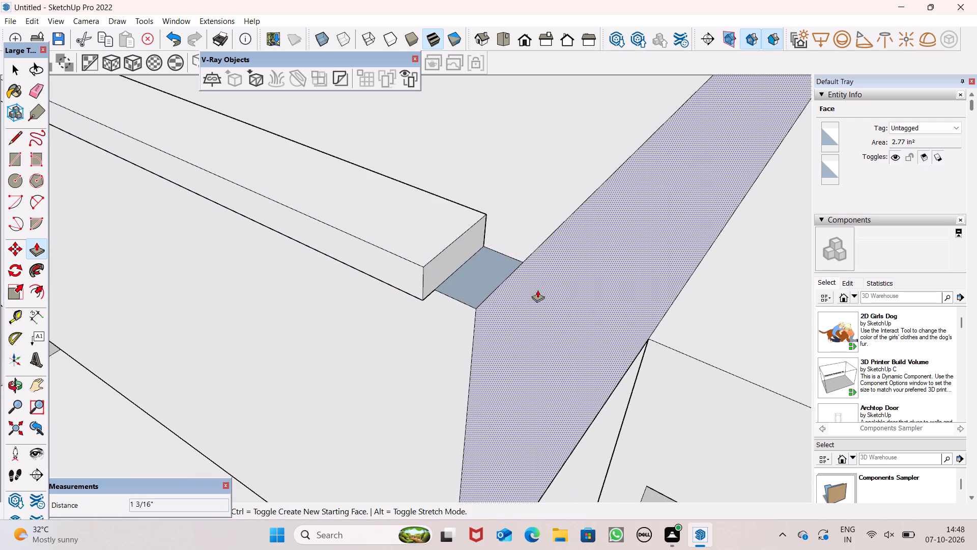
scroll(537, 290, down, 7)
middle_drag(496, 325, 463, 360)
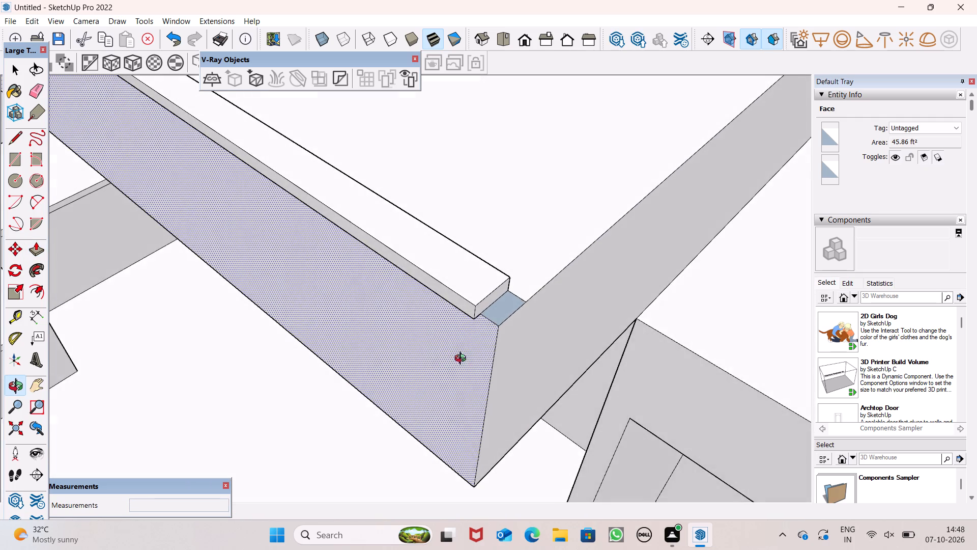
middle_drag(463, 360, 463, 352)
scroll(481, 305, up, 7)
drag(484, 296, 401, 250)
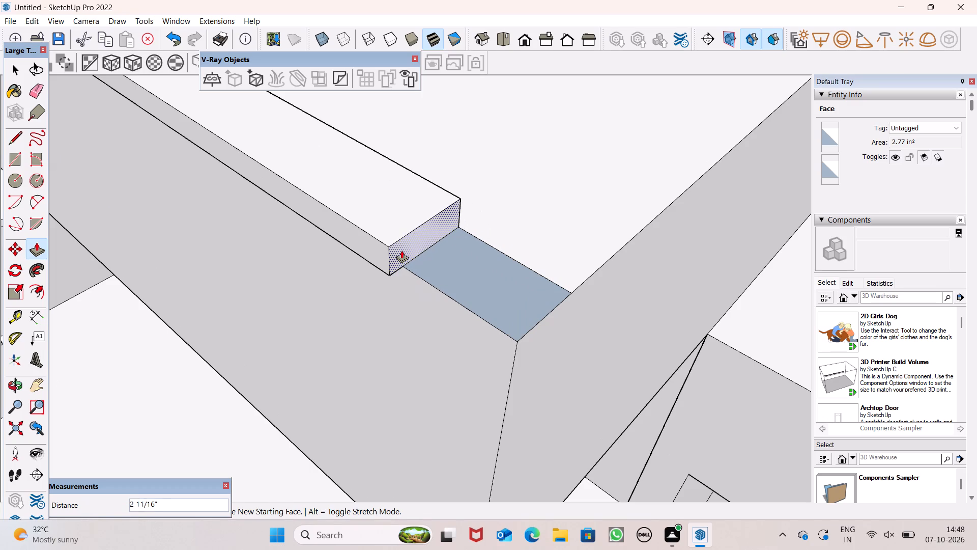
drag(401, 250, 401, 250)
Push the front border's end face further back from the slab corner, finishing with a push of about 5/16".
scroll(543, 285, down, 8)
scroll(615, 392, down, 2)
scroll(555, 322, up, 9)
drag(562, 333, 536, 322)
click(536, 321)
scroll(555, 351, down, 2)
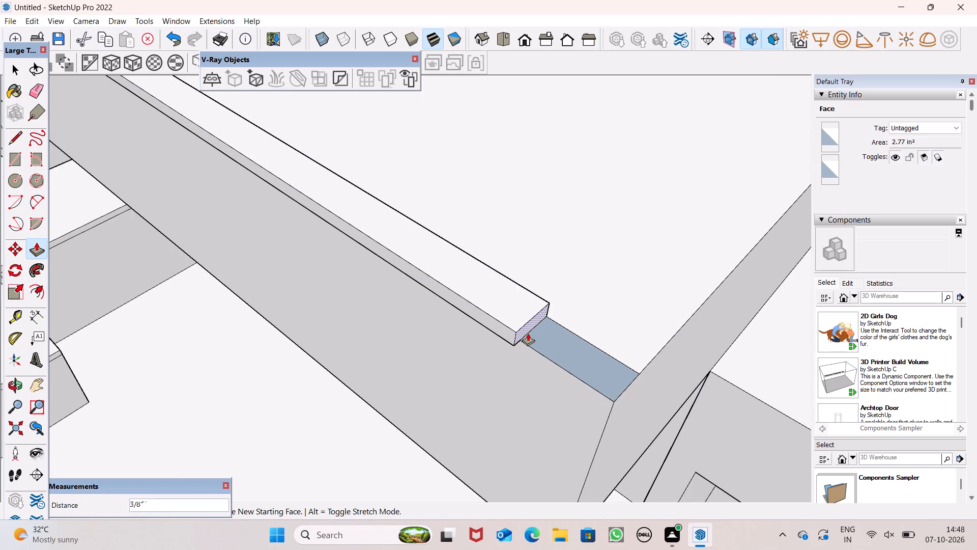
click(528, 333)
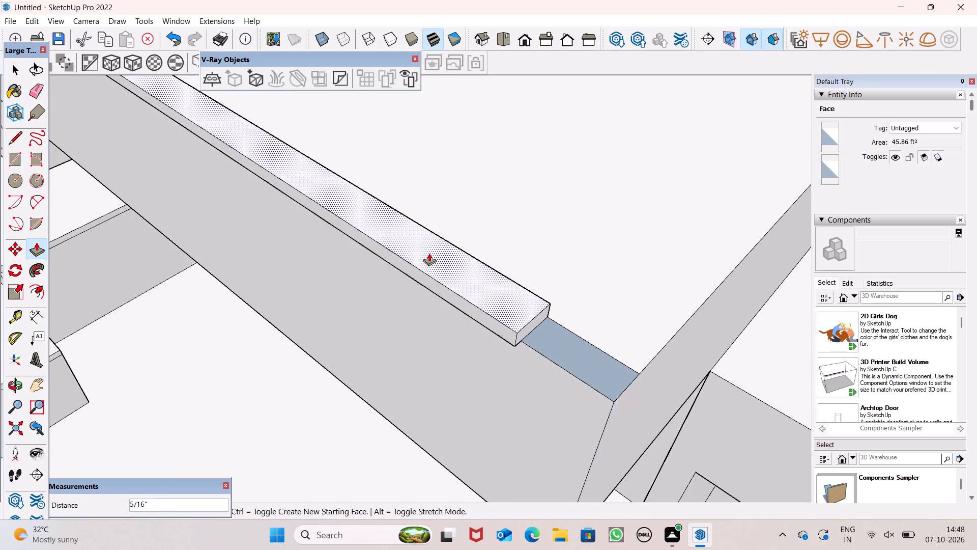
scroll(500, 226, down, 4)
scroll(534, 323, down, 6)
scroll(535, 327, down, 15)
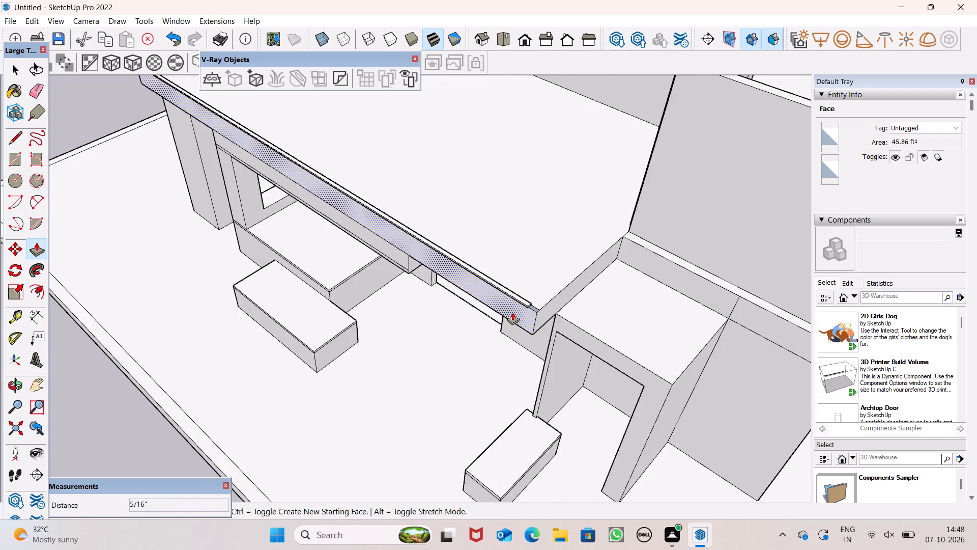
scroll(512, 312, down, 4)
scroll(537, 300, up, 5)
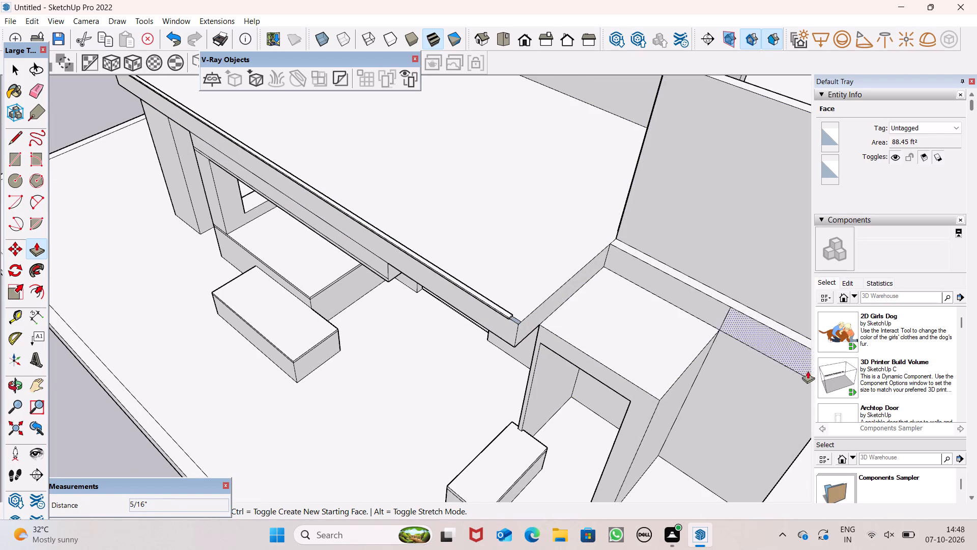
Push the front border's end face near the entrance block further back from the slab corner by about 1 1/4".
scroll(799, 384, up, 1)
scroll(818, 384, down, 1)
scroll(635, 303, up, 1)
scroll(504, 279, up, 5)
scroll(448, 329, up, 9)
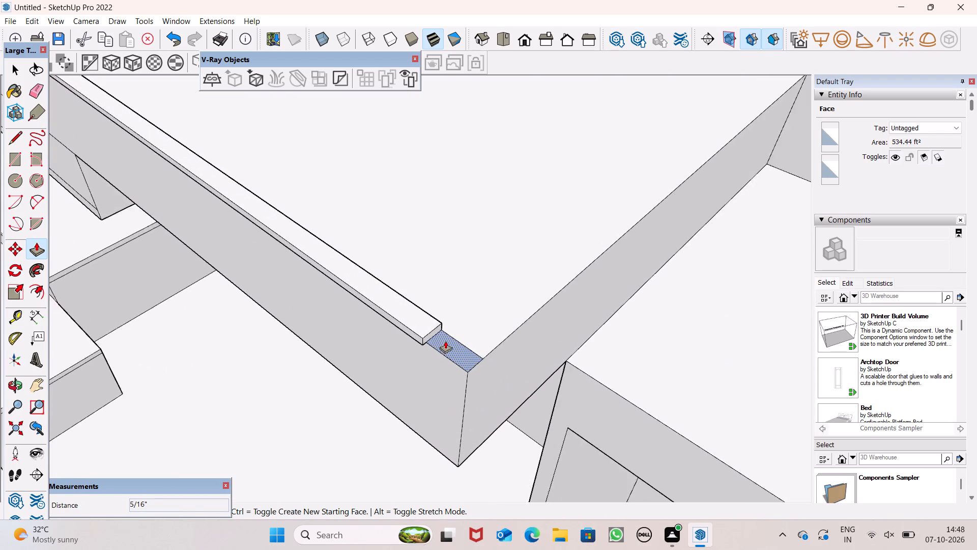
scroll(445, 341, up, 12)
drag(410, 325, 377, 299)
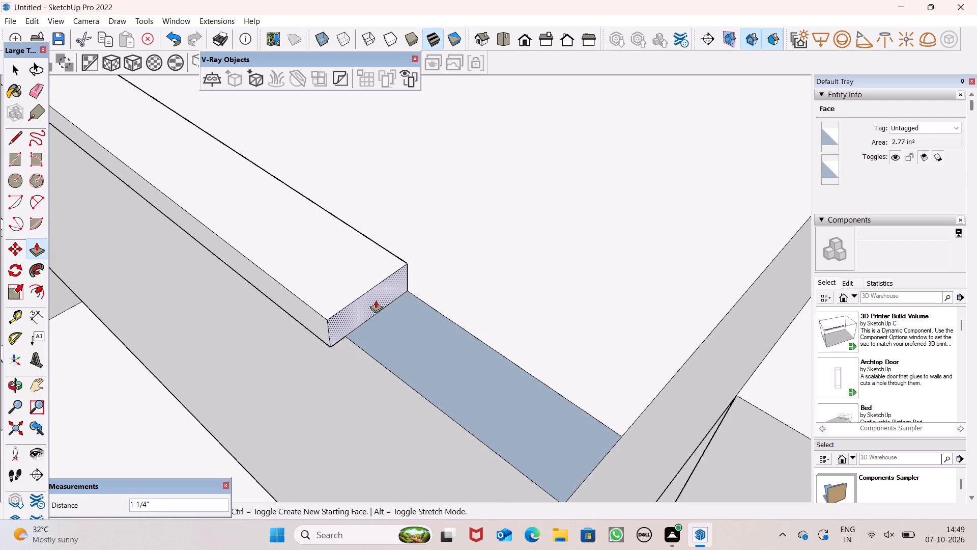
Push the front border's end face a little further back along the terrace edge, away from the entrance block.
scroll(467, 248, down, 6)
scroll(520, 402, down, 6)
scroll(524, 400, up, 1)
scroll(433, 290, down, 1)
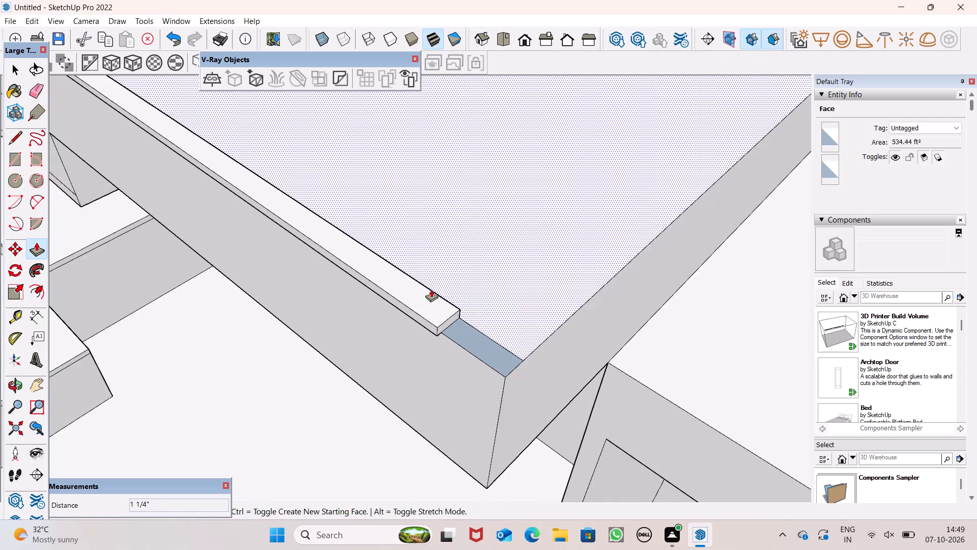
scroll(431, 300, down, 10)
scroll(448, 311, up, 2)
scroll(447, 310, down, 1)
scroll(447, 309, up, 6)
scroll(407, 301, up, 8)
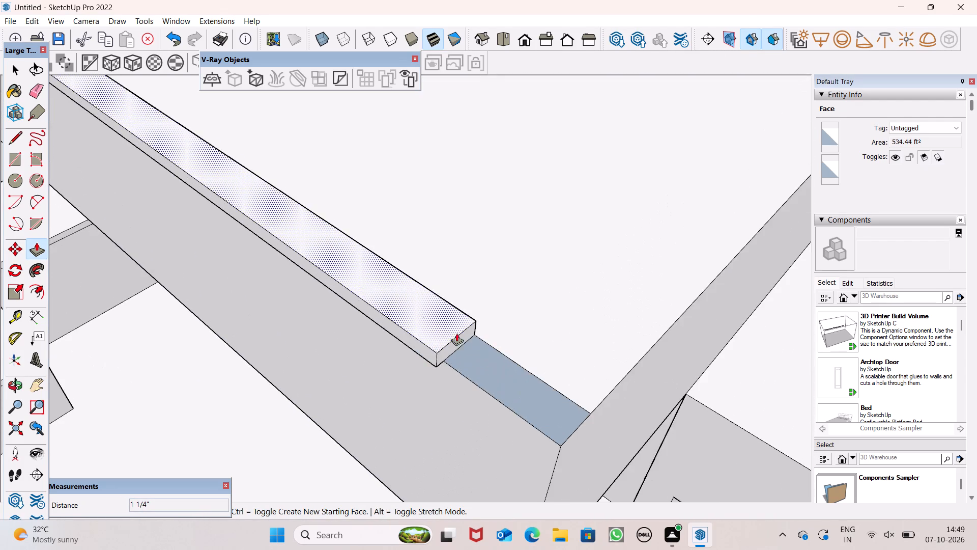
scroll(470, 346, up, 6)
drag(456, 345, 398, 305)
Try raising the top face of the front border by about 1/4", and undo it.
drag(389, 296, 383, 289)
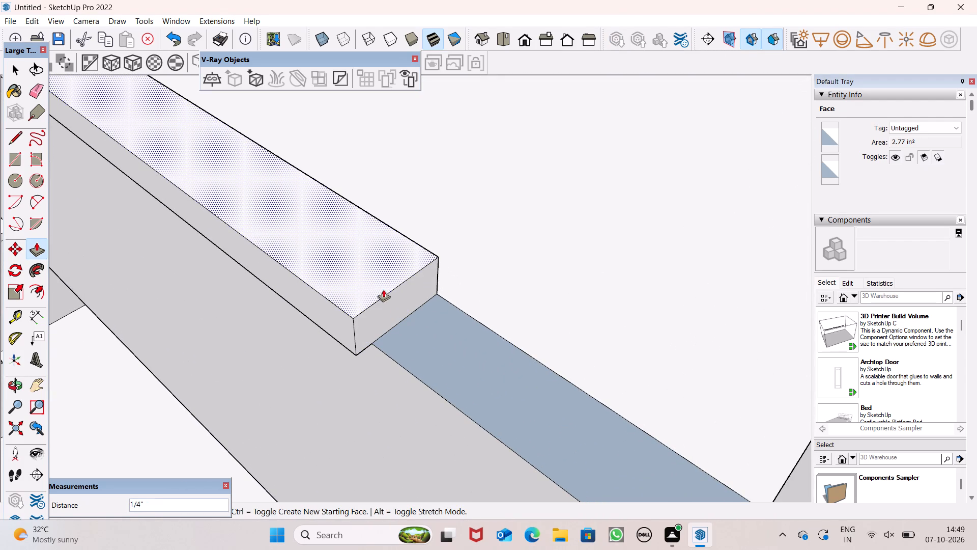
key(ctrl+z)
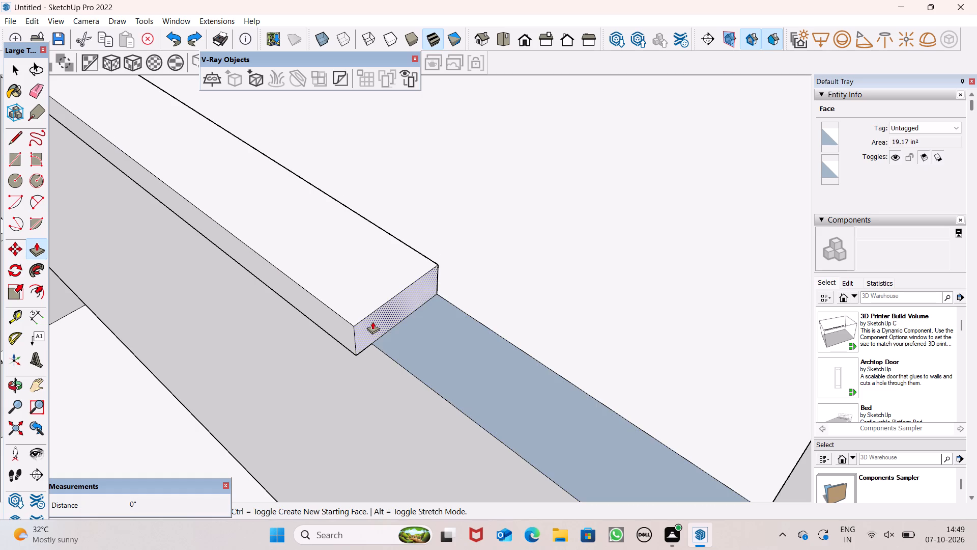
Push the front border's end face back from the slab corner by another 1 13/16" or so.
drag(378, 319, 328, 278)
scroll(414, 295, down, 4)
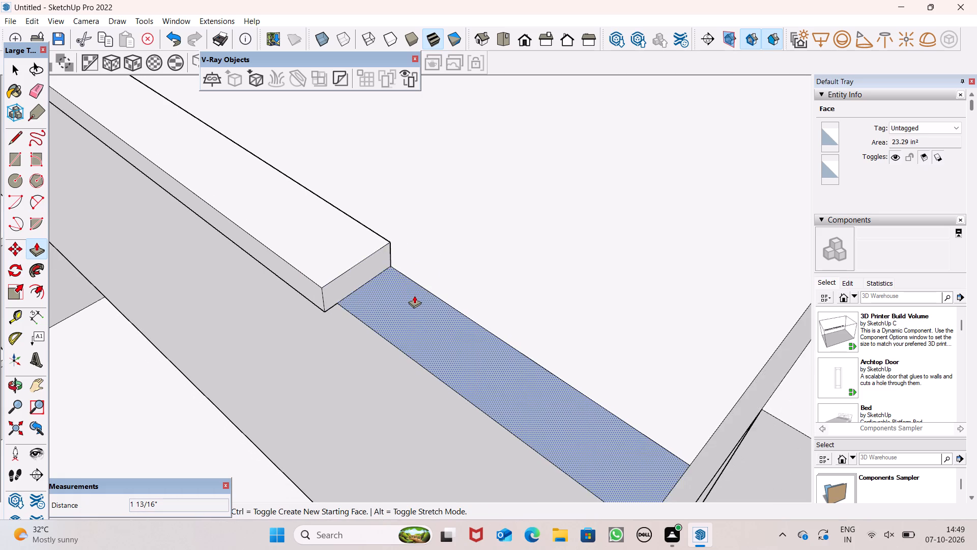
scroll(414, 295, down, 6)
scroll(495, 317, down, 3)
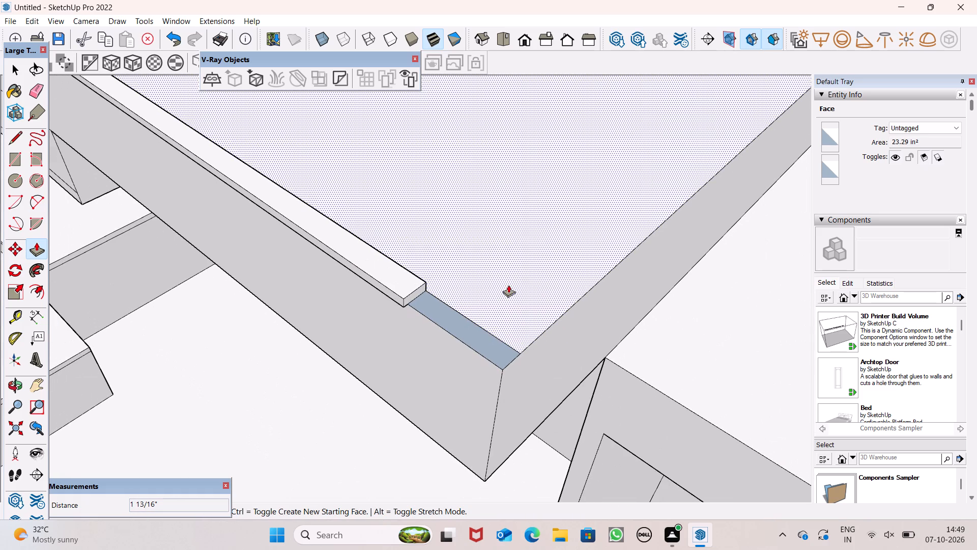
scroll(512, 266, down, 1)
key(space)
Examine the terrace border and its shortened end against the entrance block and upper walls, from the front and above.
scroll(331, 341, down, 1)
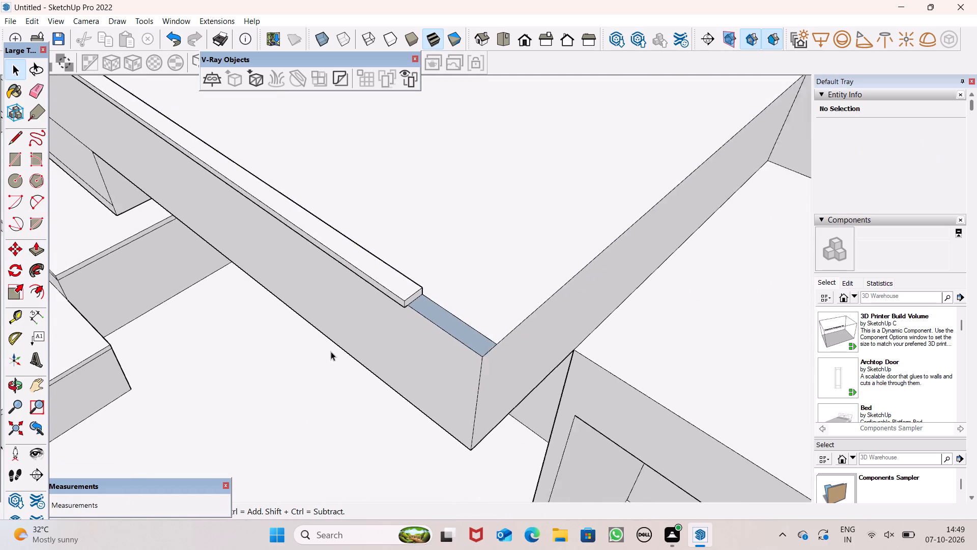
scroll(331, 351, down, 3)
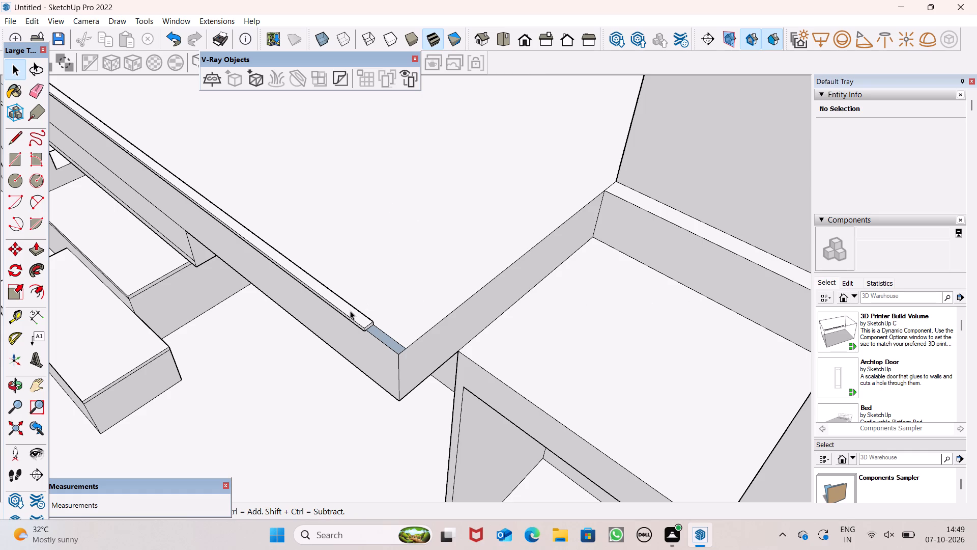
scroll(391, 349, down, 8)
scroll(509, 313, down, 2)
scroll(508, 315, up, 1)
scroll(508, 316, down, 10)
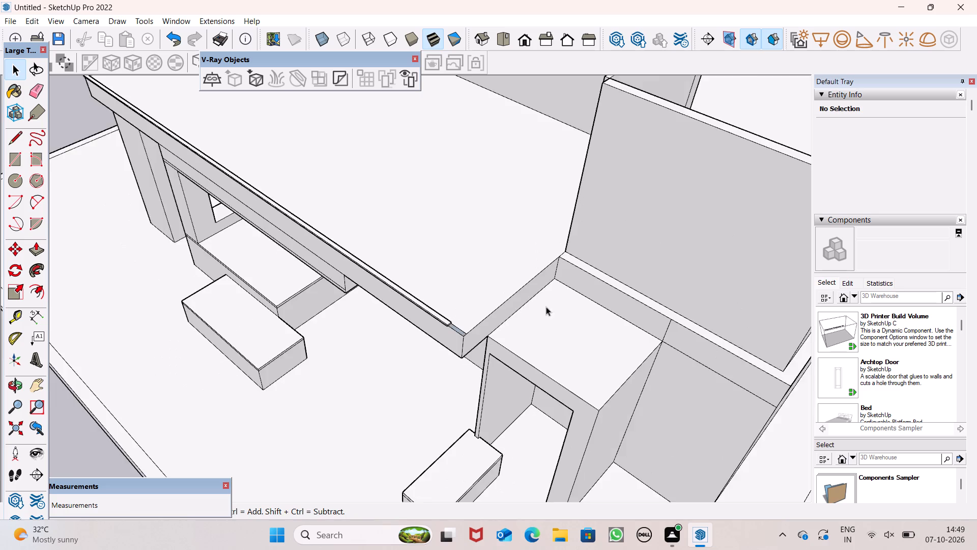
scroll(546, 307, down, 4)
middle_drag(537, 318, 620, 233)
scroll(589, 218, up, 2)
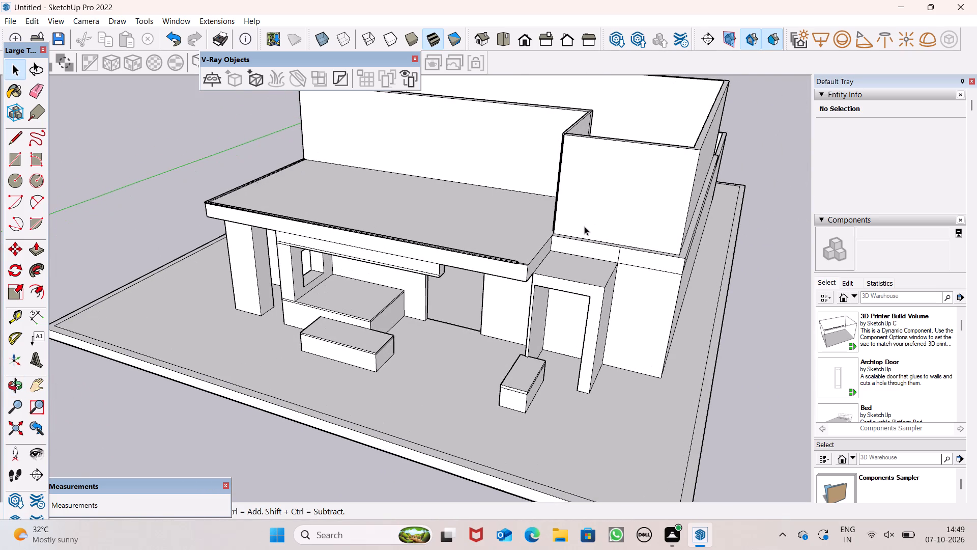
middle_drag(573, 236, 699, 256)
scroll(589, 231, up, 1)
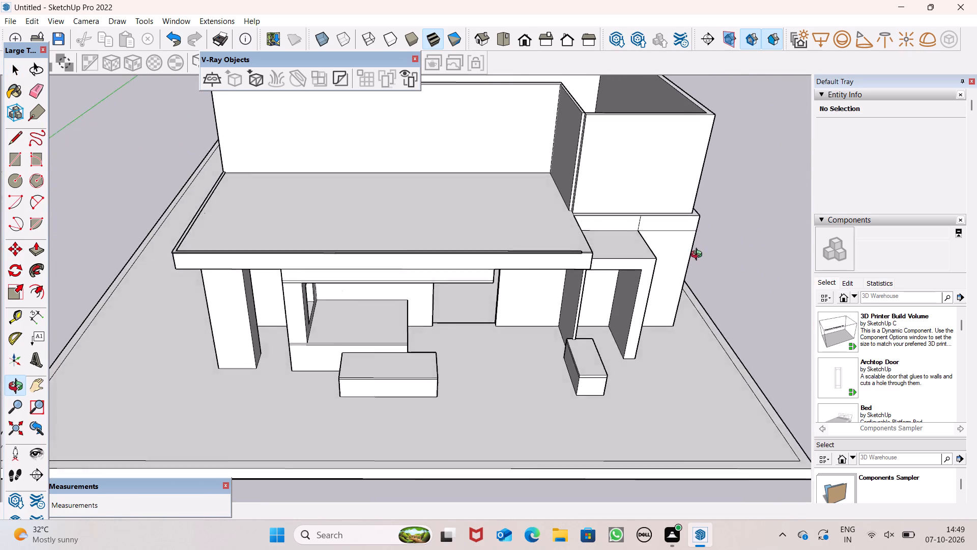
middle_drag(699, 256, 568, 316)
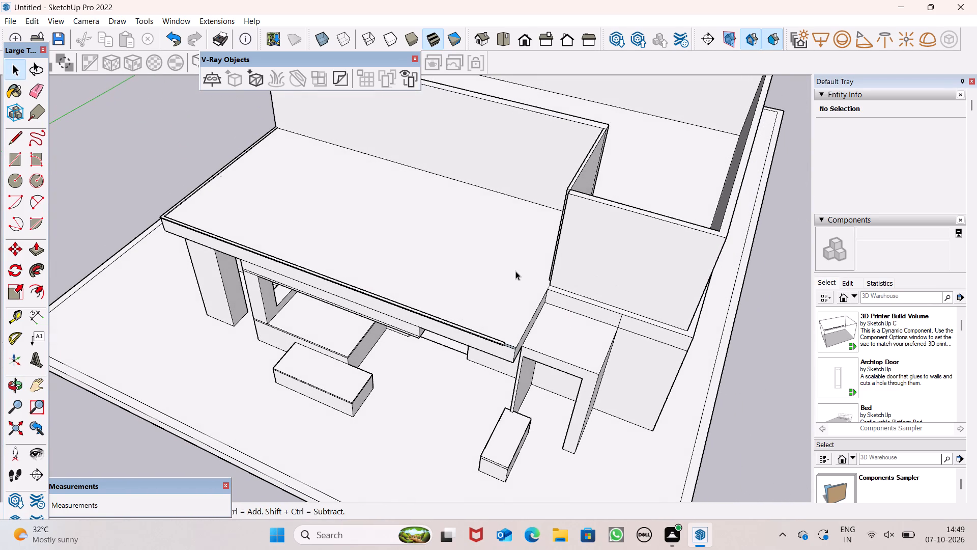
scroll(515, 271, down, 2)
middle_drag(509, 292, 611, 262)
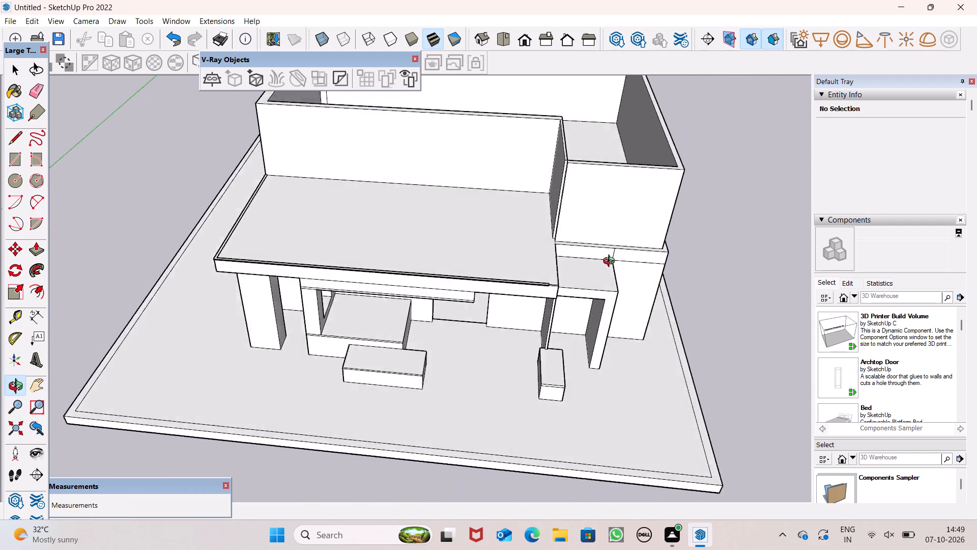
middle_drag(611, 262, 676, 339)
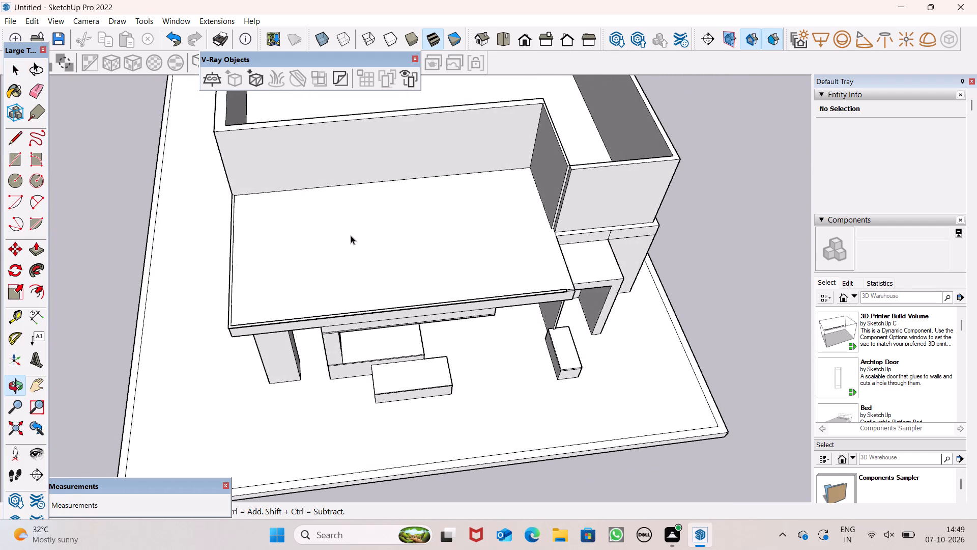
scroll(274, 263, up, 1)
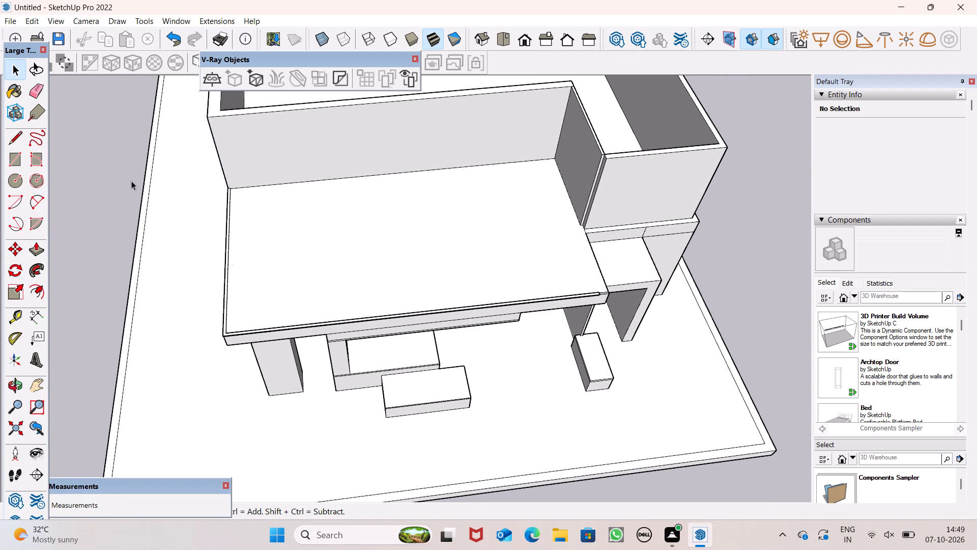
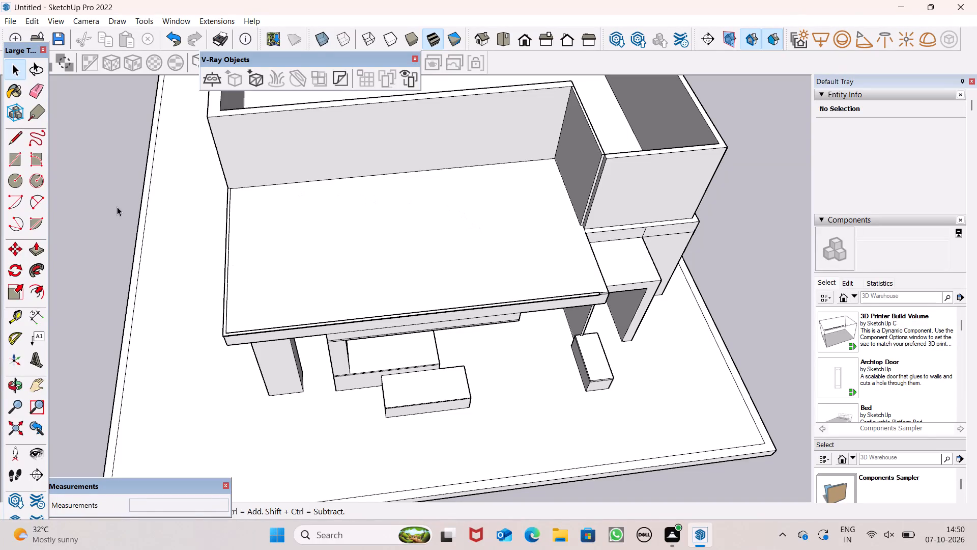
Draw a rectangle about 8 5/16" by 5 15/16" on the terrace floor, in the front corner inside the raised border.
click(15, 162)
middle_drag(284, 297, 245, 386)
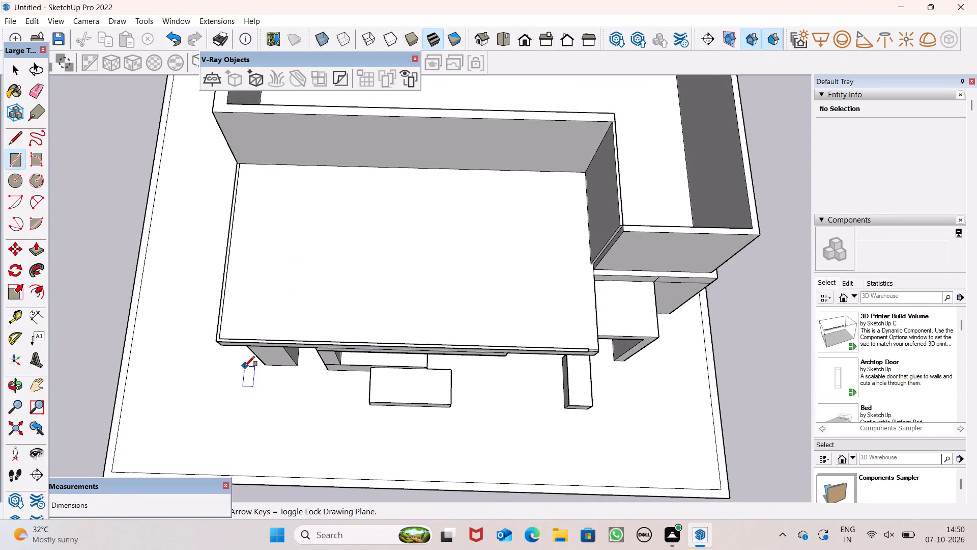
scroll(244, 365, up, 5)
scroll(234, 353, down, 1)
scroll(233, 347, up, 1)
scroll(219, 245, up, 4)
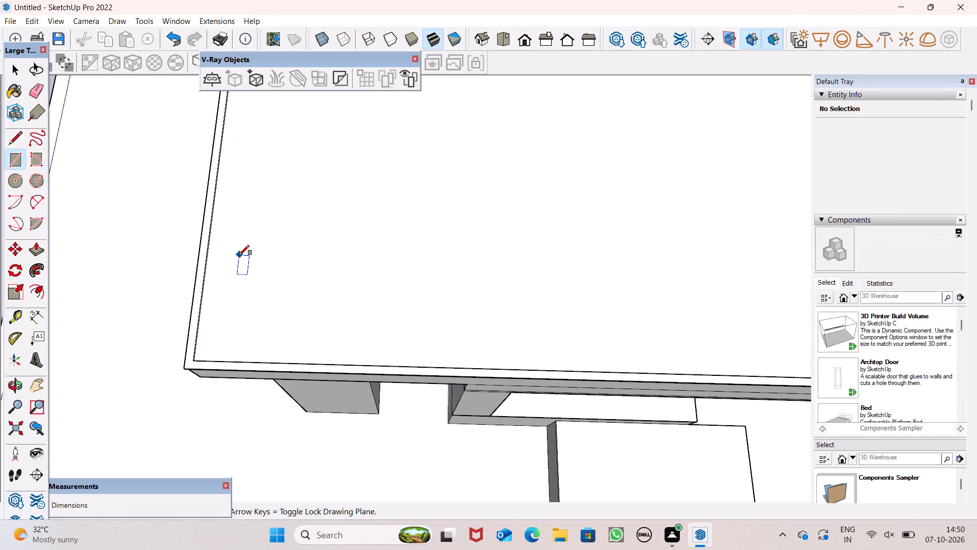
scroll(239, 255, up, 1)
scroll(210, 312, up, 2)
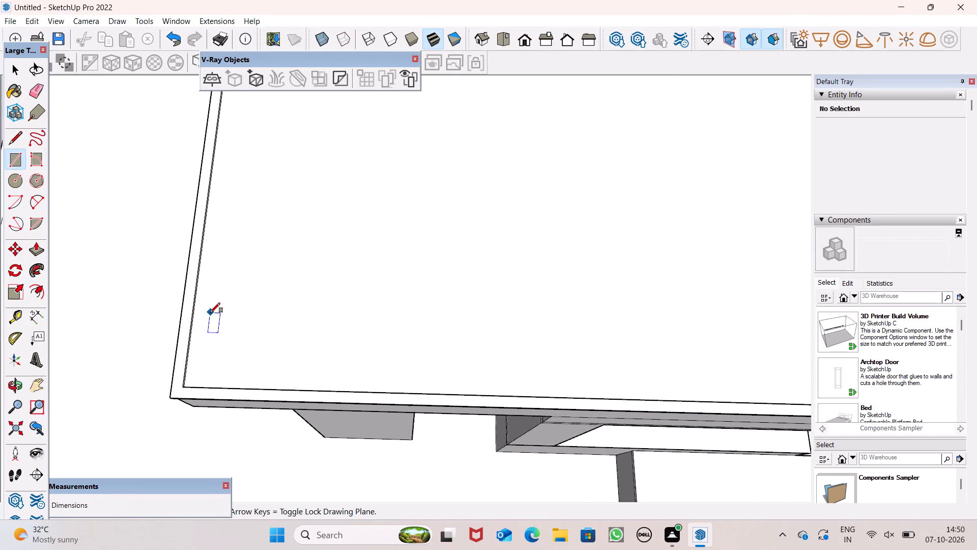
scroll(210, 313, up, 4)
scroll(198, 366, up, 1)
middle_drag(509, 394, 512, 391)
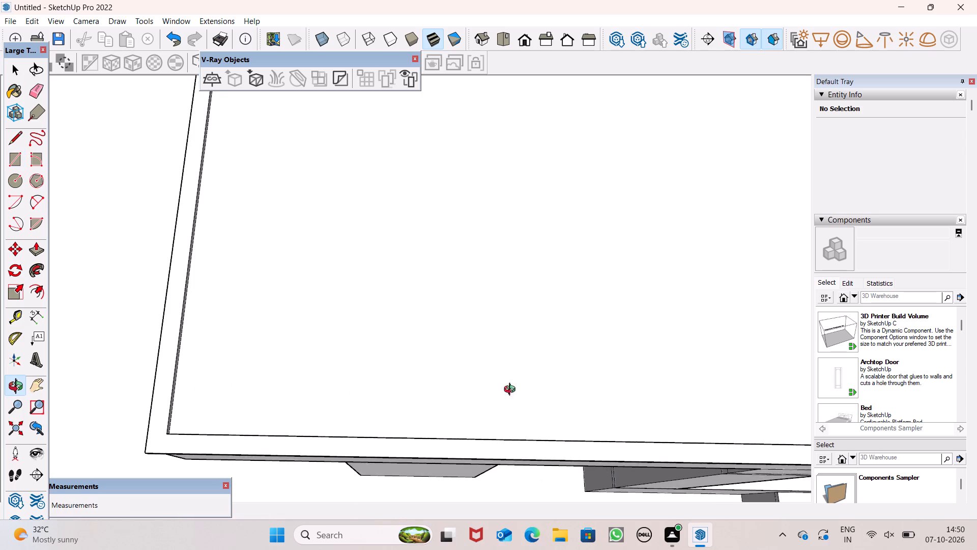
middle_drag(512, 391, 156, 338)
scroll(367, 317, down, 3)
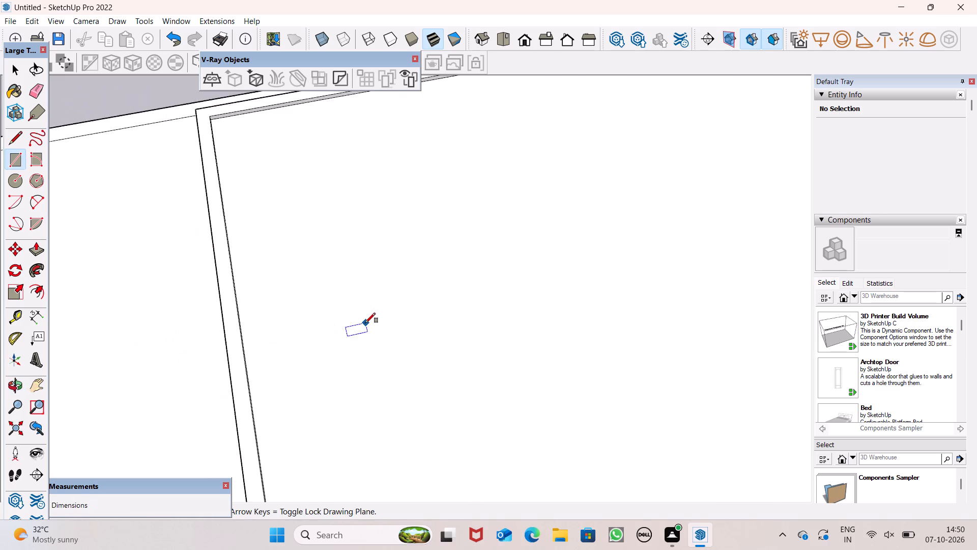
scroll(365, 323, down, 3)
scroll(413, 233, up, 1)
middle_drag(465, 259, 369, 175)
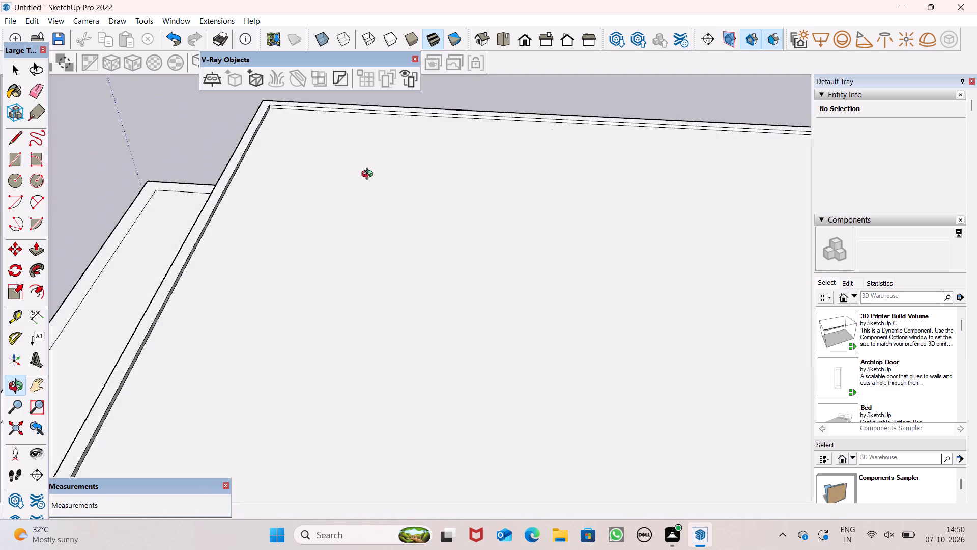
middle_drag(369, 175, 361, 186)
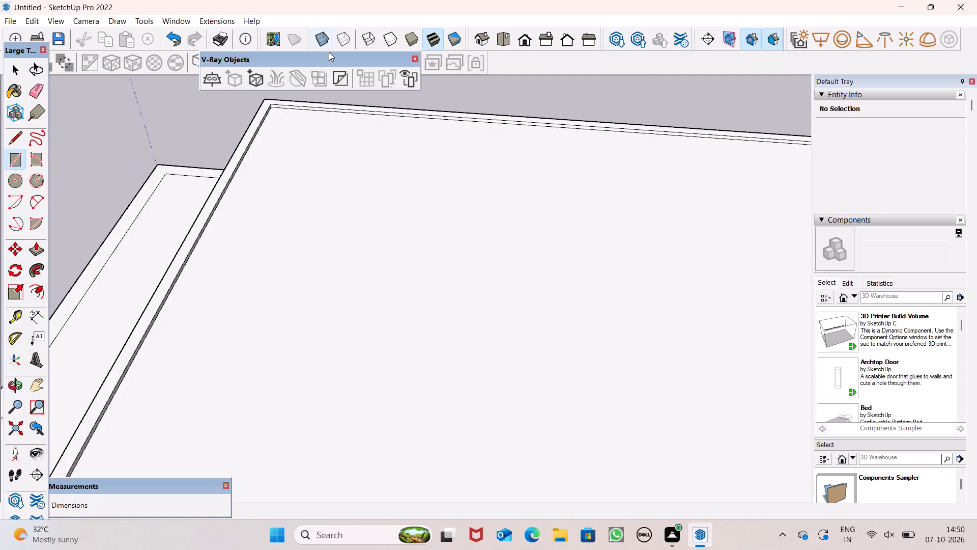
scroll(321, 61, up, 1)
scroll(260, 118, up, 1)
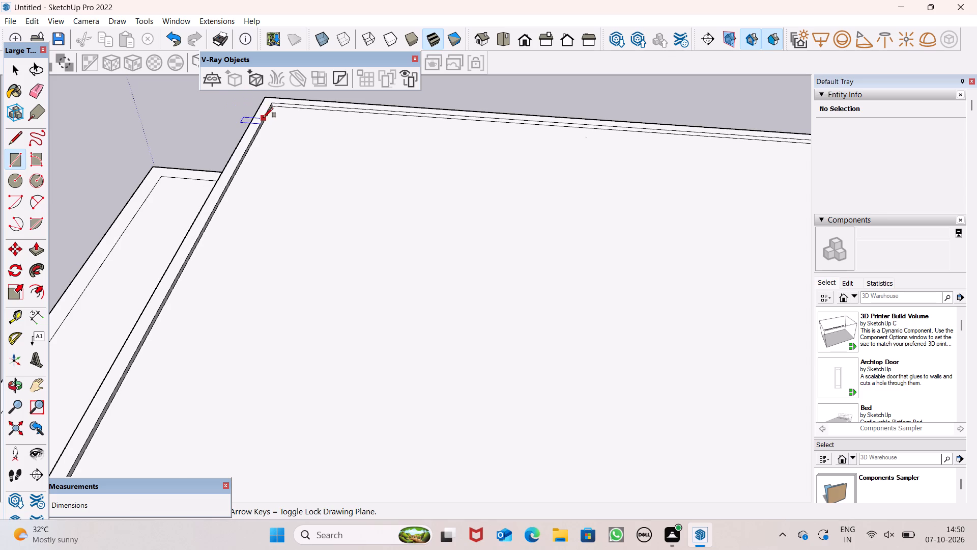
scroll(270, 116, up, 1)
middle_drag(440, 208, 441, 205)
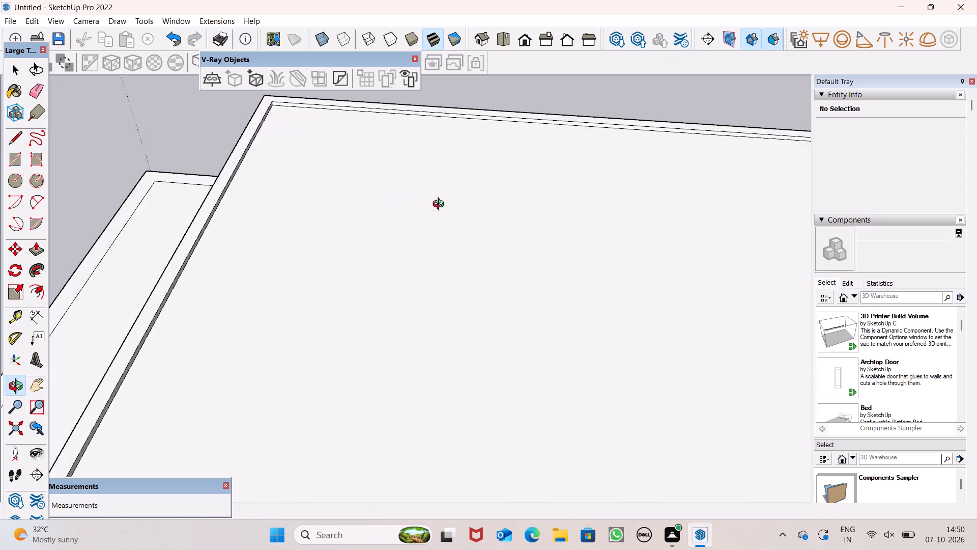
middle_drag(441, 205, 340, 149)
scroll(342, 156, down, 3)
scroll(351, 106, up, 5)
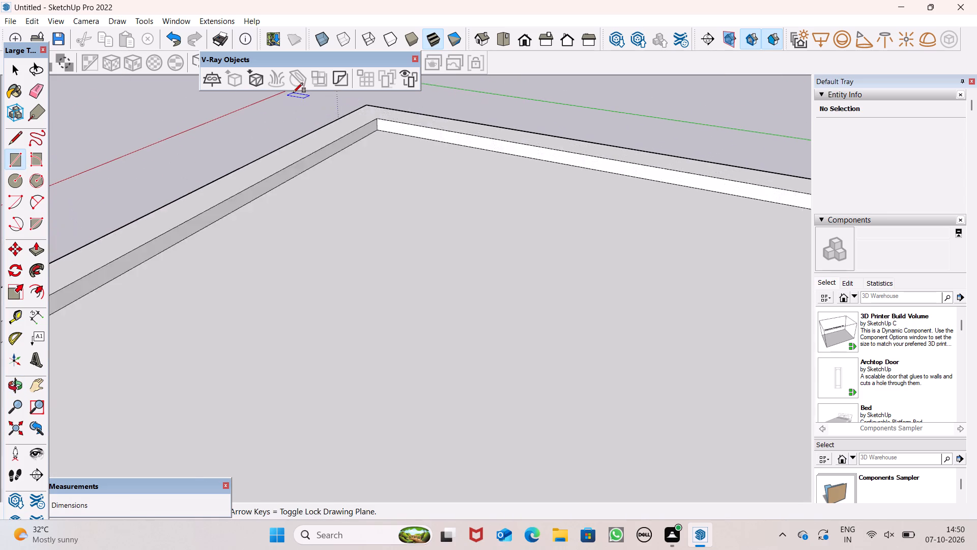
scroll(293, 93, up, 1)
scroll(476, 182, down, 3)
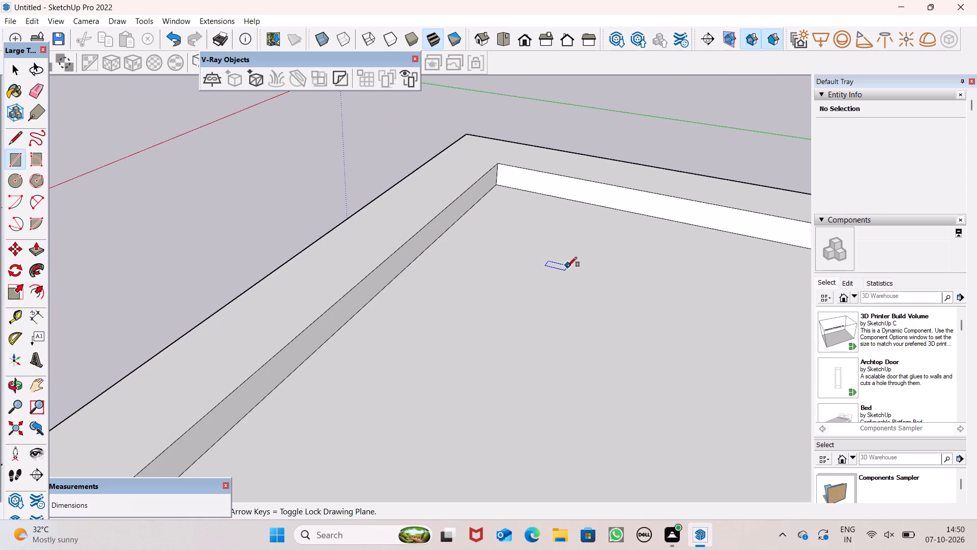
scroll(532, 214, down, 6)
scroll(414, 179, down, 4)
scroll(350, 175, down, 1)
scroll(349, 176, up, 1)
scroll(490, 253, up, 2)
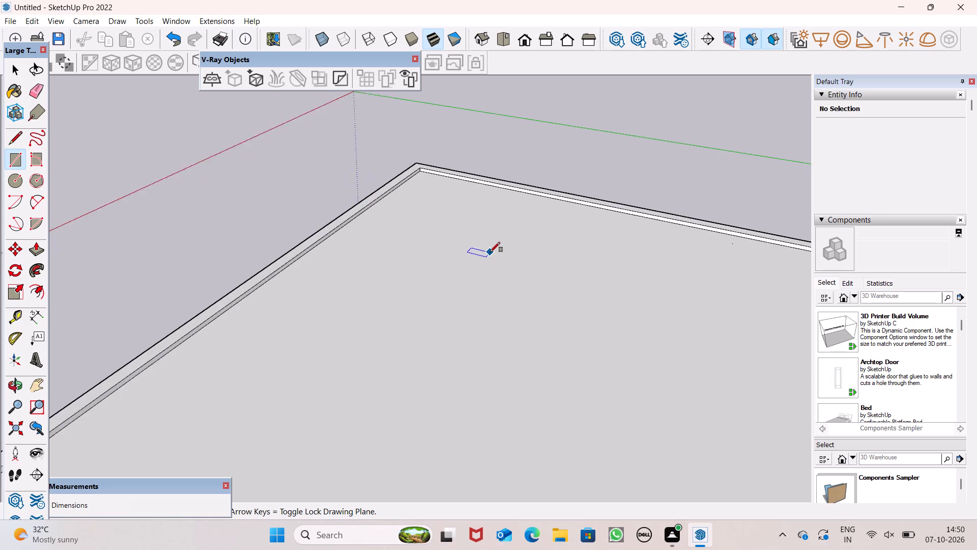
scroll(490, 252, up, 3)
scroll(490, 187, up, 6)
scroll(357, 133, up, 5)
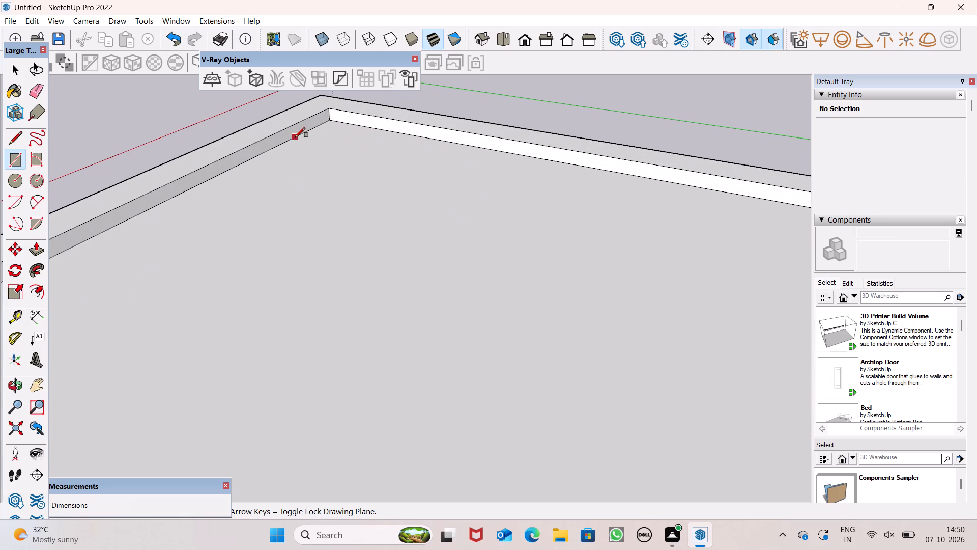
scroll(295, 137, up, 2)
drag(260, 155, 263, 161)
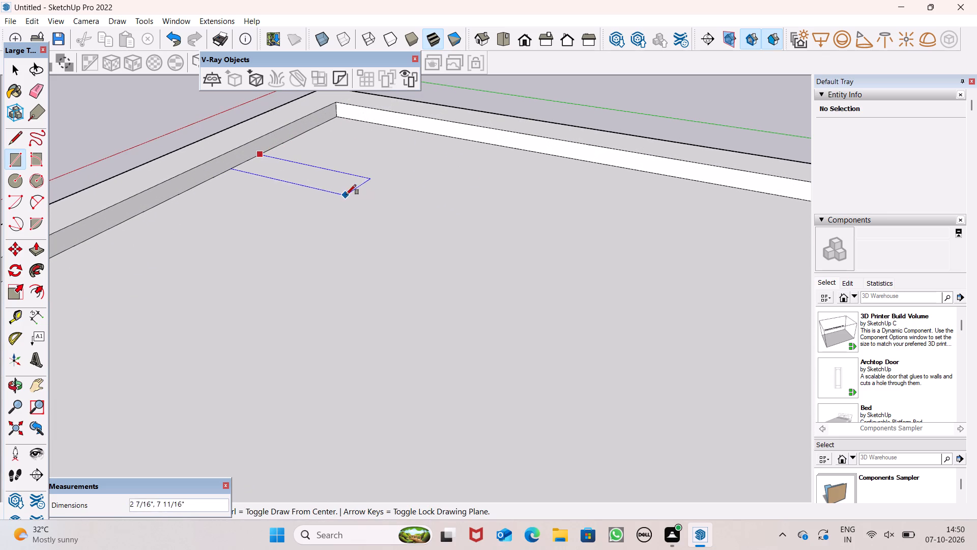
click(412, 131)
scroll(431, 178, down, 7)
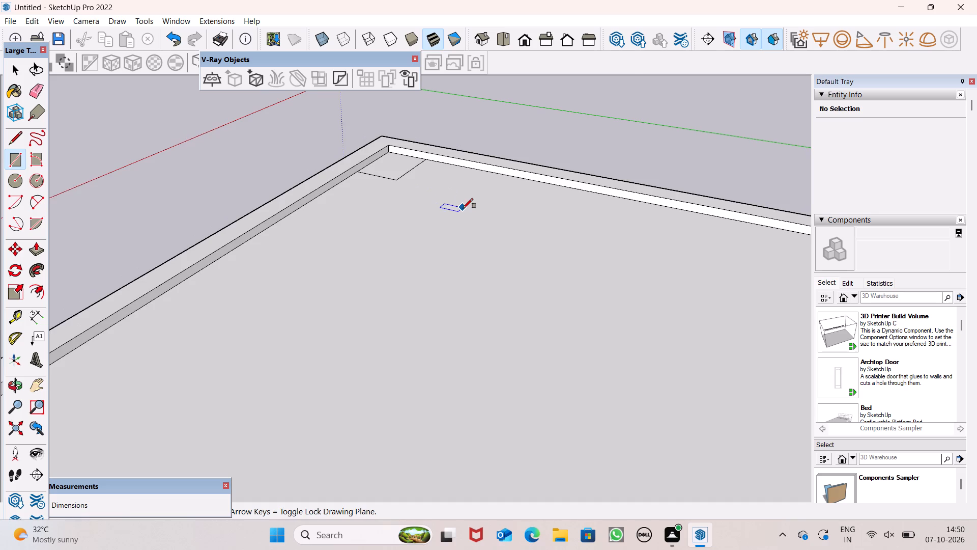
scroll(463, 208, down, 4)
key(space)
Pull the small corner rectangle up into a short post rising above the terrace border.
scroll(461, 197, down, 11)
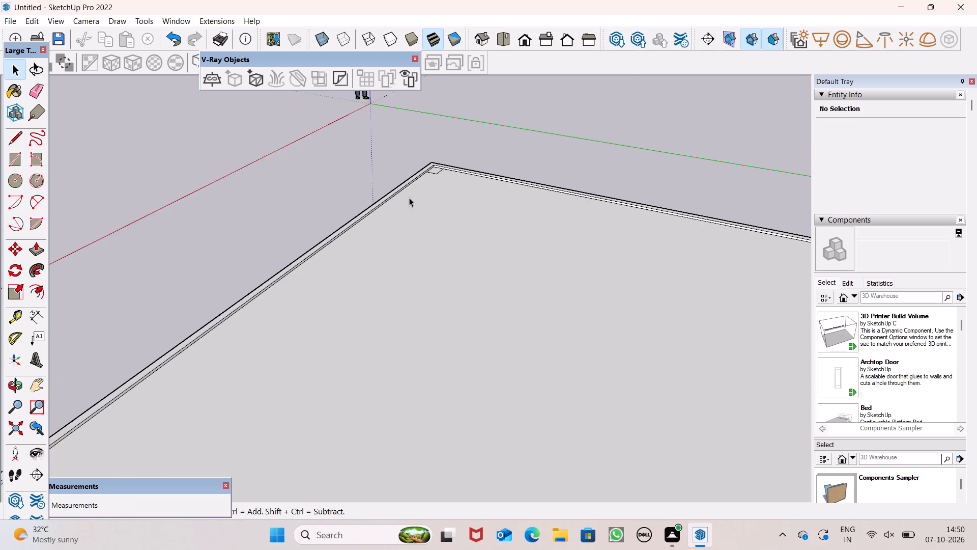
middle_drag(410, 200, 878, 329)
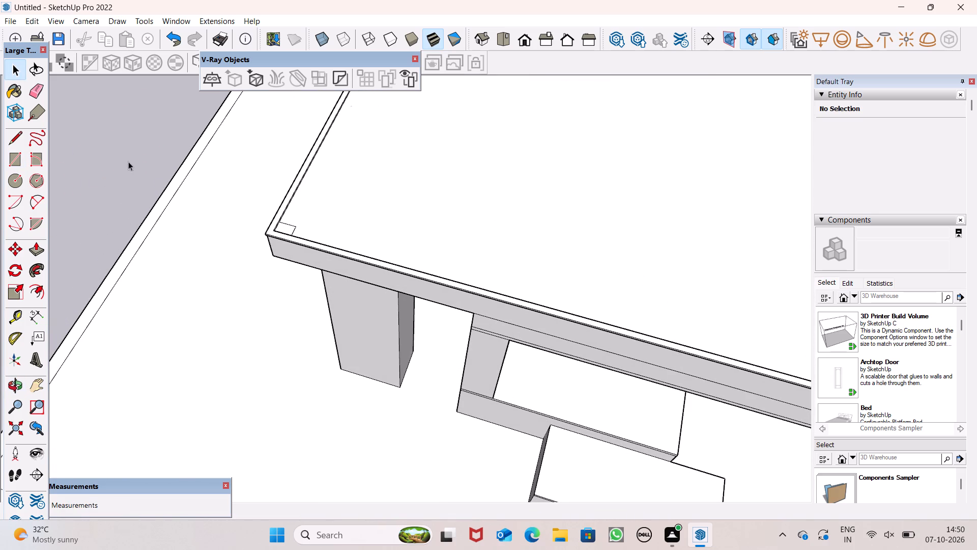
click(38, 251)
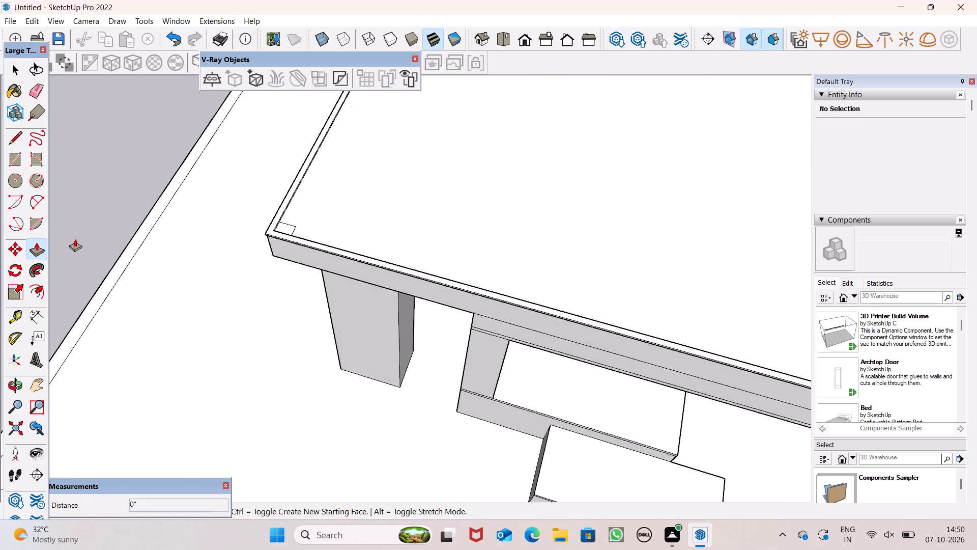
scroll(310, 229, up, 1)
scroll(310, 225, down, 1)
scroll(309, 219, up, 5)
scroll(256, 209, up, 6)
scroll(314, 291, down, 4)
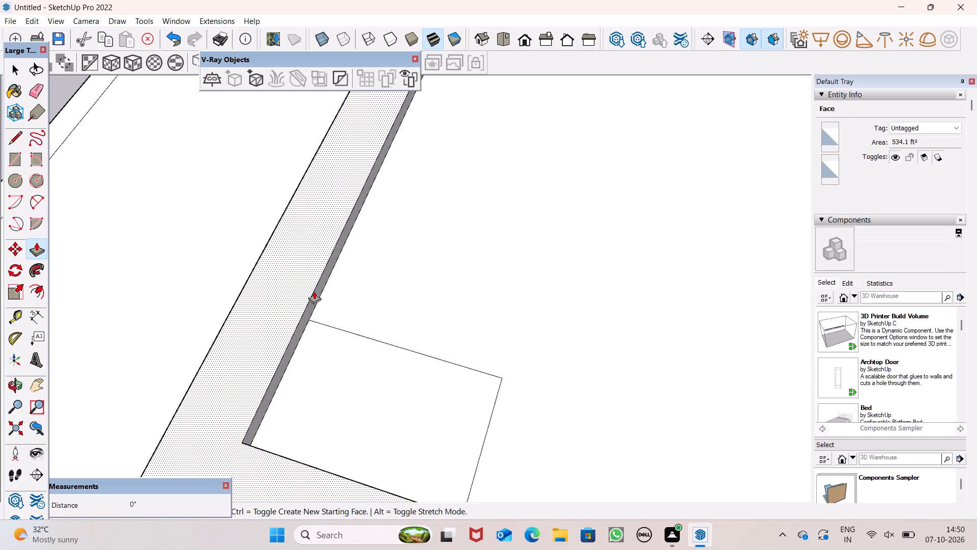
drag(336, 338, 335, 125)
drag(333, 118, 324, 94)
Pull the terrace-facing side of the upper-storey wall outward over the terrace by about 2' 15/16".
scroll(380, 221, down, 3)
scroll(518, 260, down, 1)
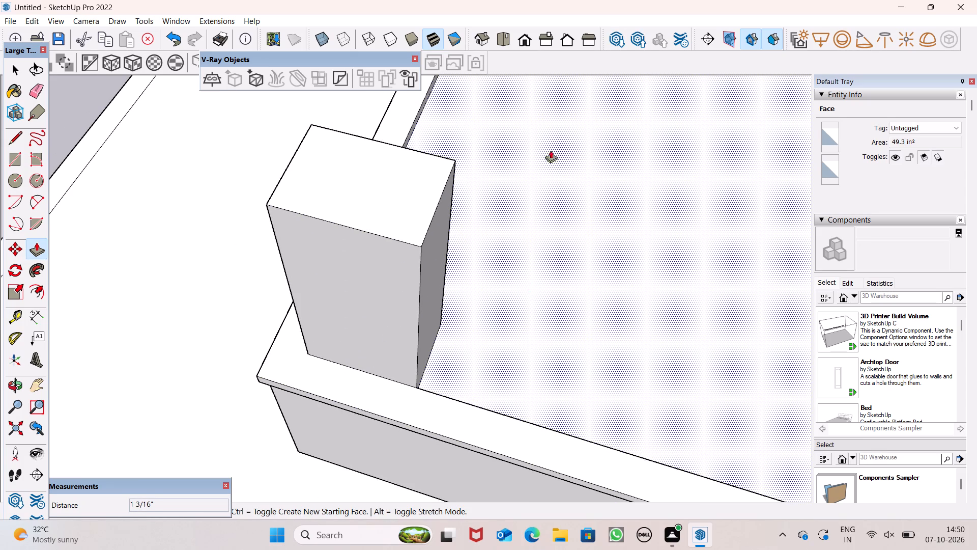
scroll(430, 244, down, 6)
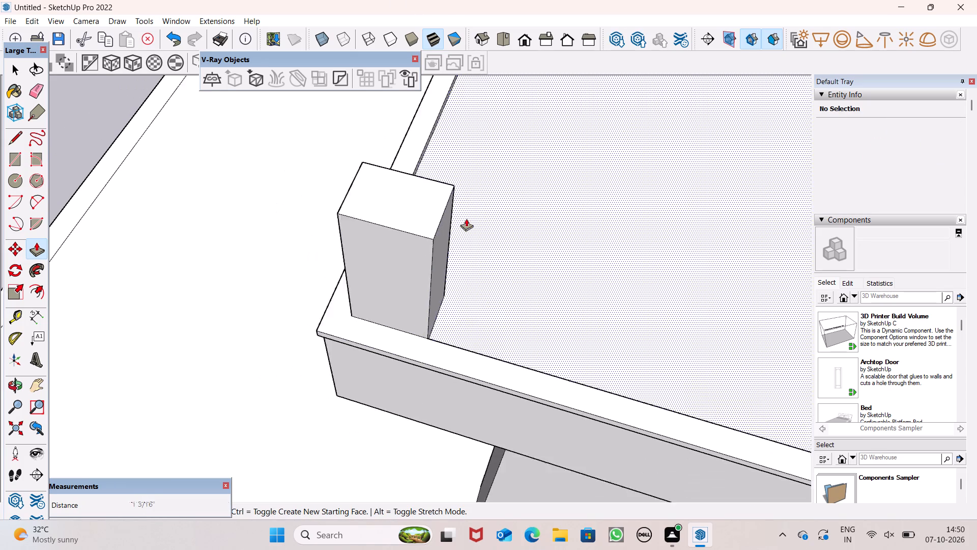
scroll(466, 218, down, 6)
scroll(462, 216, up, 1)
scroll(457, 233, down, 17)
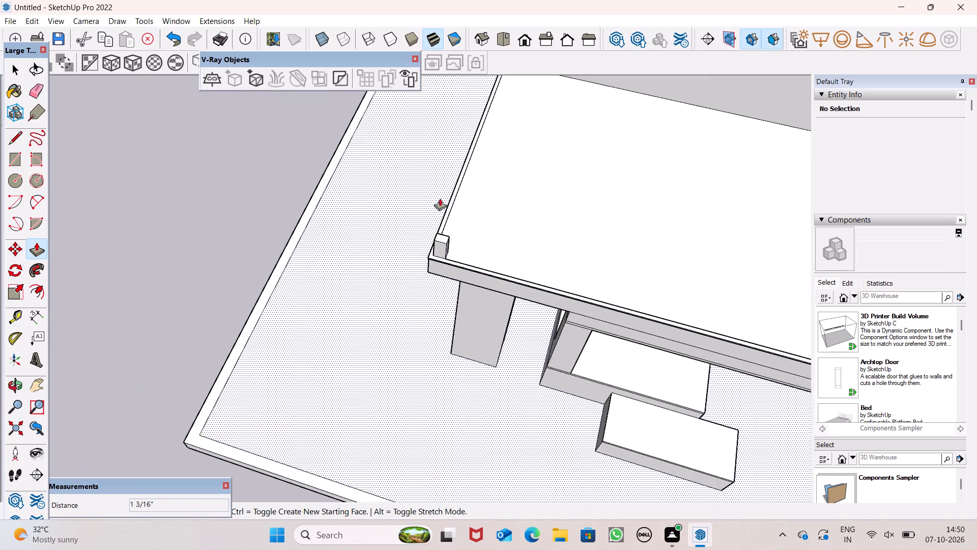
scroll(440, 198, down, 9)
middle_drag(491, 142, 865, 156)
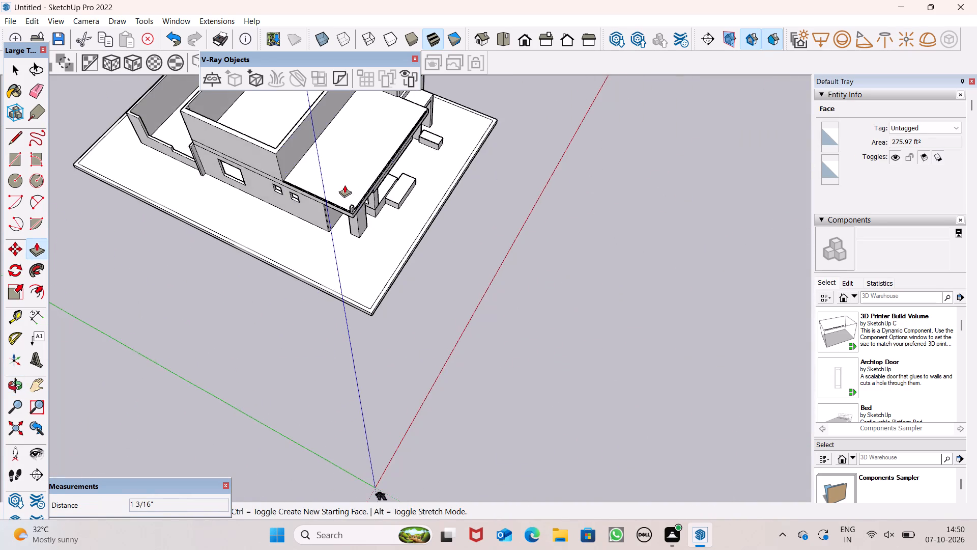
scroll(320, 194, down, 4)
middle_drag(336, 200, 525, 178)
scroll(265, 256, down, 1)
scroll(263, 256, up, 6)
scroll(295, 222, up, 2)
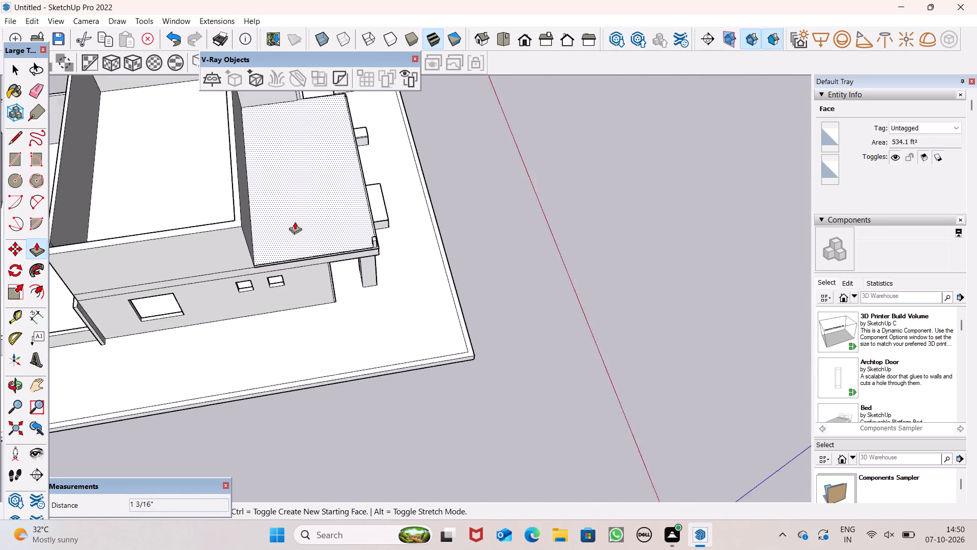
scroll(295, 222, up, 6)
scroll(213, 251, up, 3)
drag(195, 244, 204, 243)
click(205, 244)
drag(218, 246, 249, 252)
triple_click(273, 255)
drag(221, 248, 267, 244)
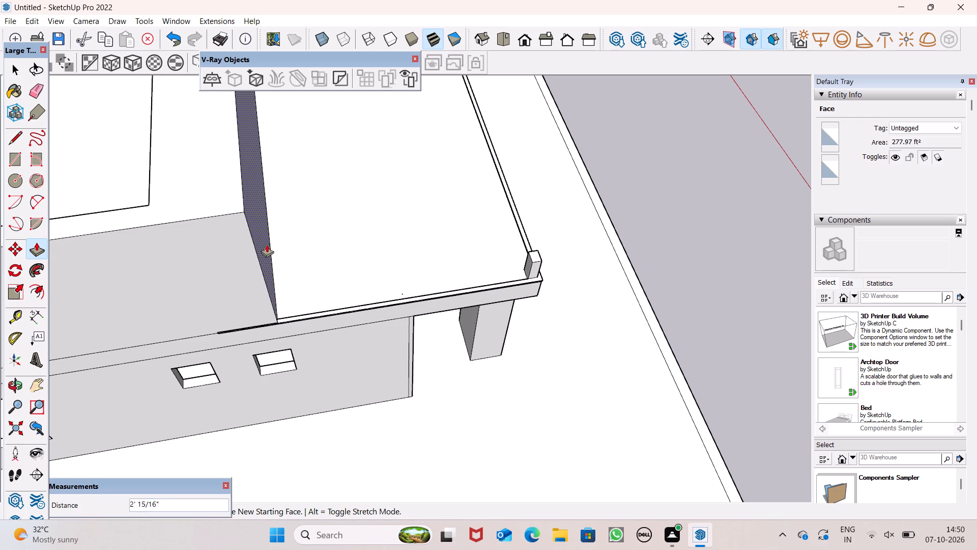
drag(267, 244, 273, 246)
double_click(273, 246)
scroll(218, 219, down, 7)
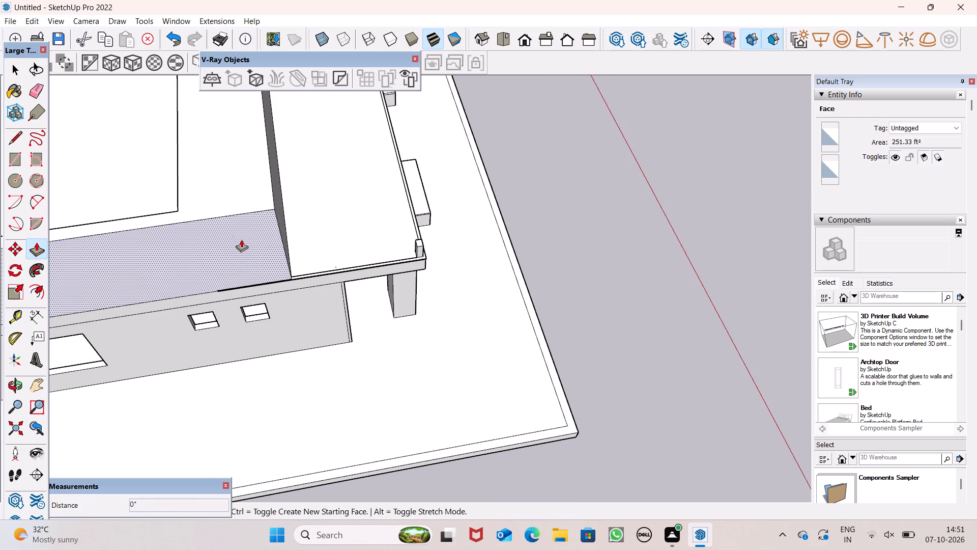
Push the wall's terrace-facing side back toward the house by about 5".
scroll(306, 221, up, 5)
drag(248, 205, 241, 209)
click(236, 209)
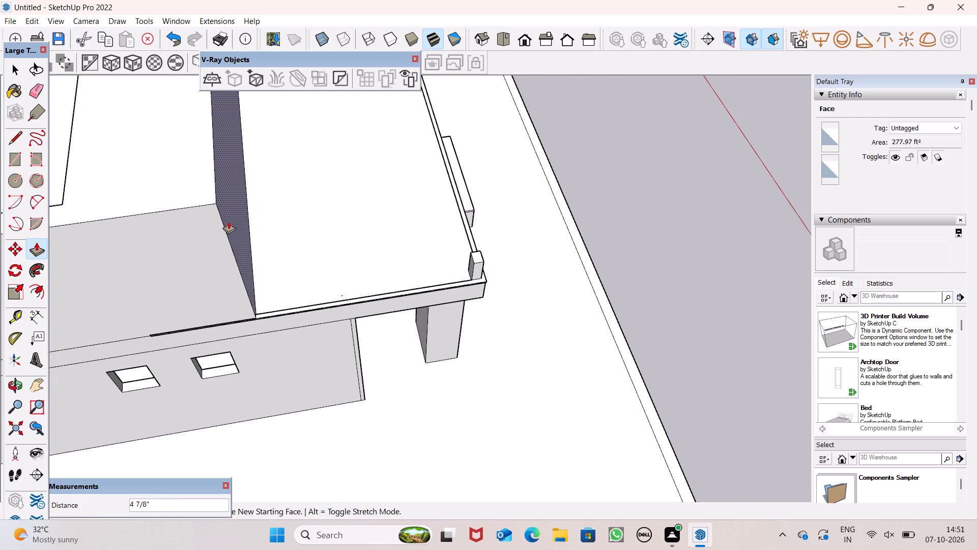
click(227, 219)
key(space)
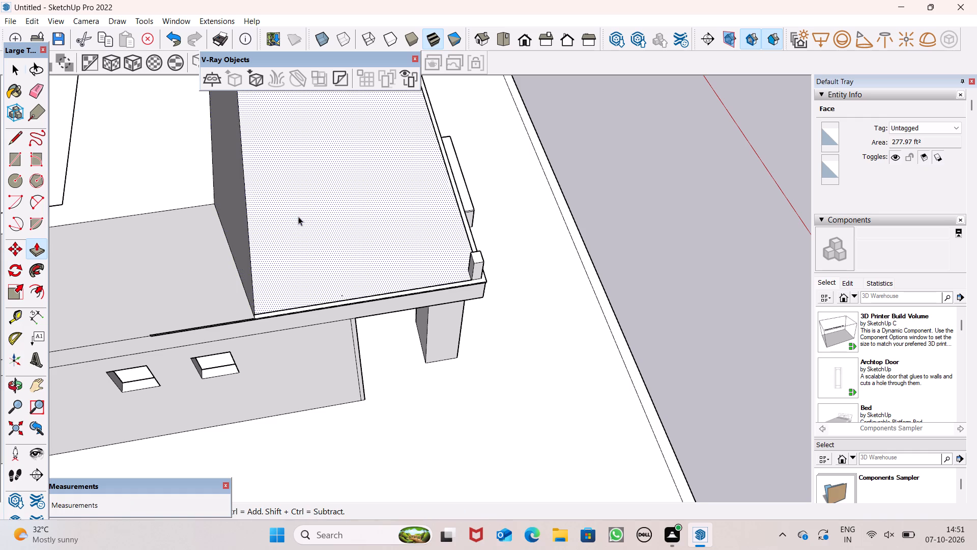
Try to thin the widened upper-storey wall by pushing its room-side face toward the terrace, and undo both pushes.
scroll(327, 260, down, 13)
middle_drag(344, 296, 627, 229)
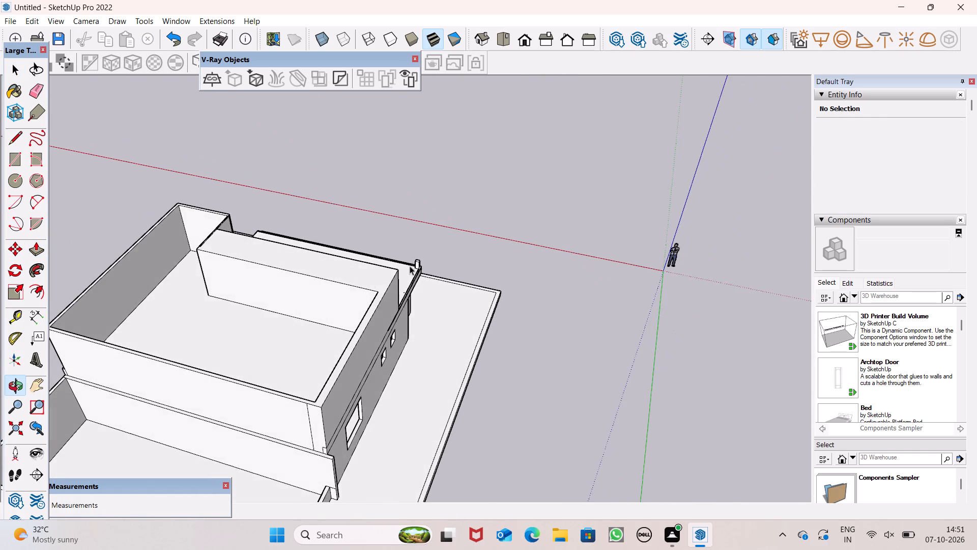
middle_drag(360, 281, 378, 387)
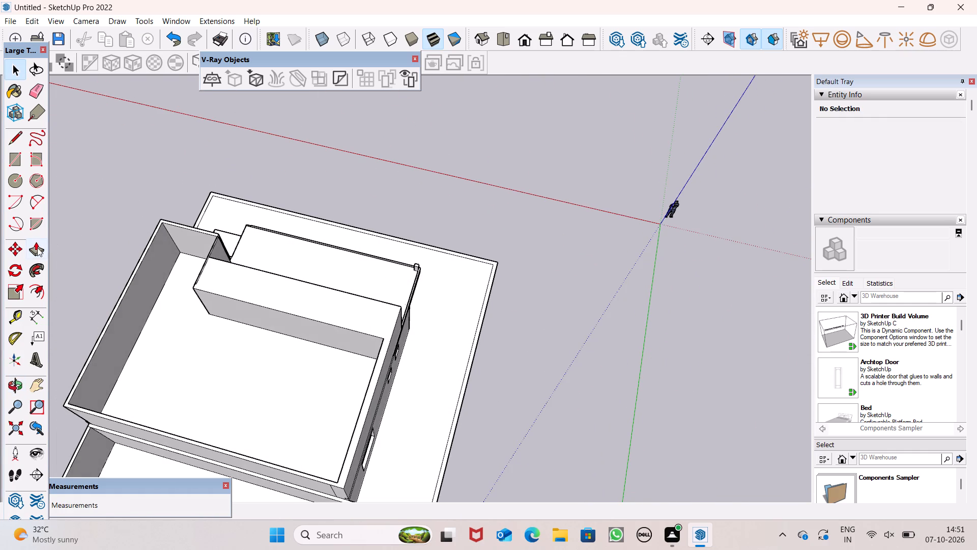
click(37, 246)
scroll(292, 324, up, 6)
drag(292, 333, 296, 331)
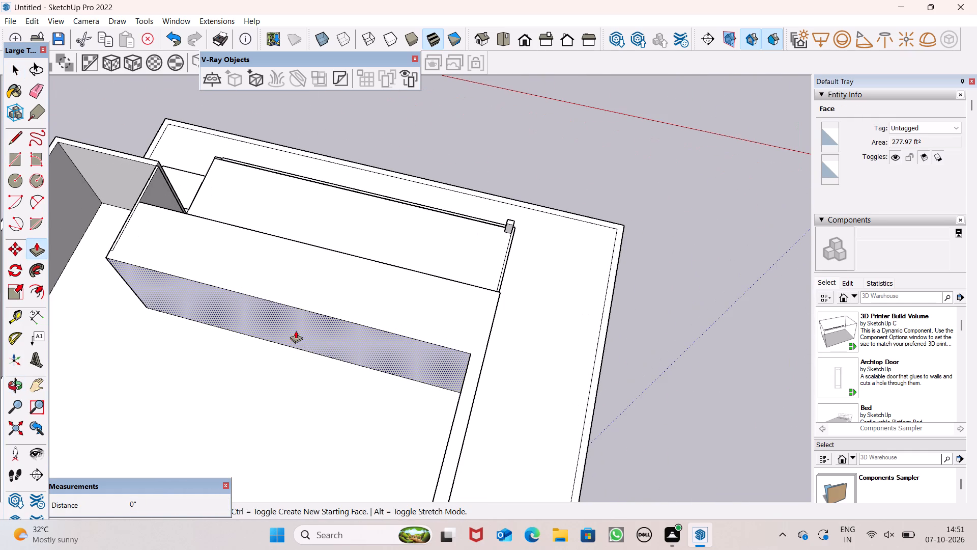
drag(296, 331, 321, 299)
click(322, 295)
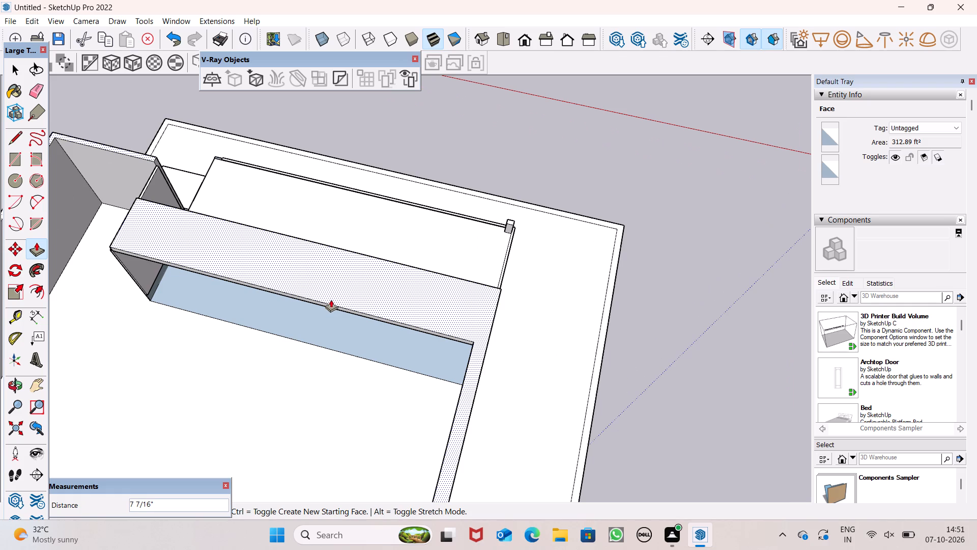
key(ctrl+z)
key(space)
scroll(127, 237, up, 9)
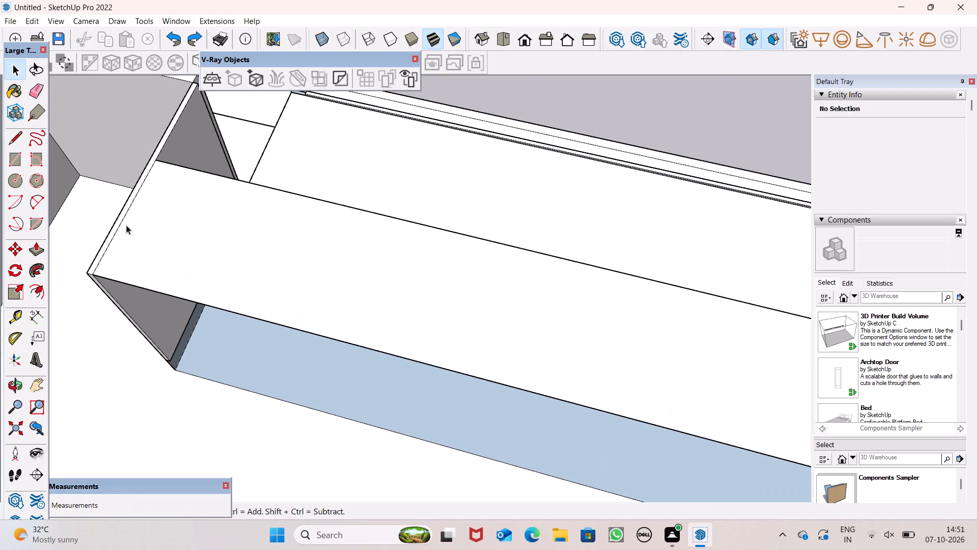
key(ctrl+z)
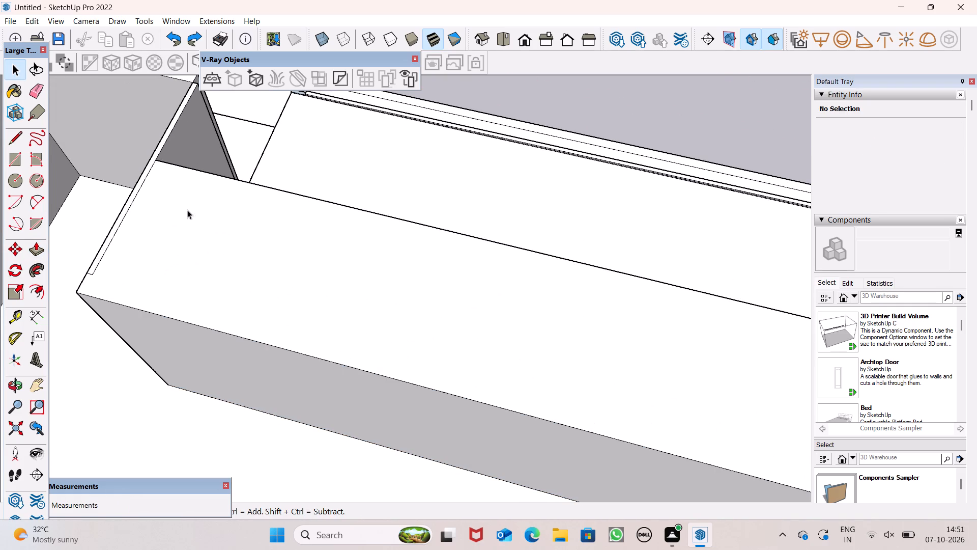
Erase the leftover edges of the thin strip on top of the widened upper-storey wall at its inner end.
scroll(243, 210, down, 2)
click(35, 84)
scroll(139, 246, up, 3)
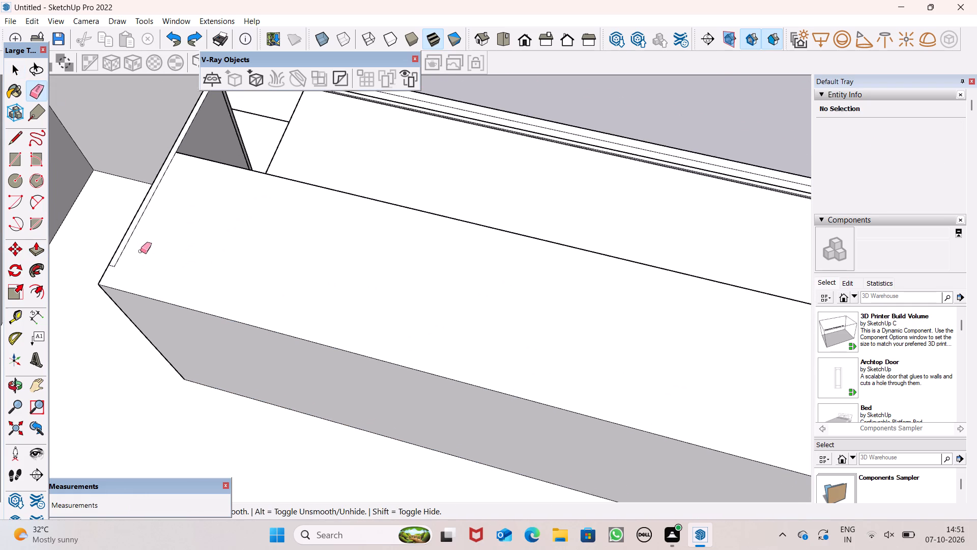
scroll(140, 251, up, 3)
drag(113, 254, 95, 276)
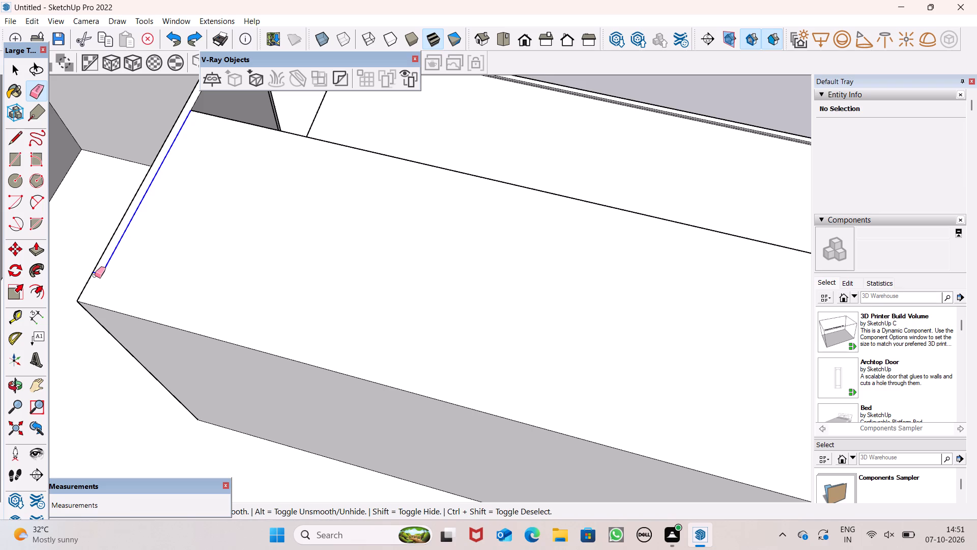
drag(95, 276, 95, 280)
click(95, 281)
scroll(166, 259, down, 4)
key(space)
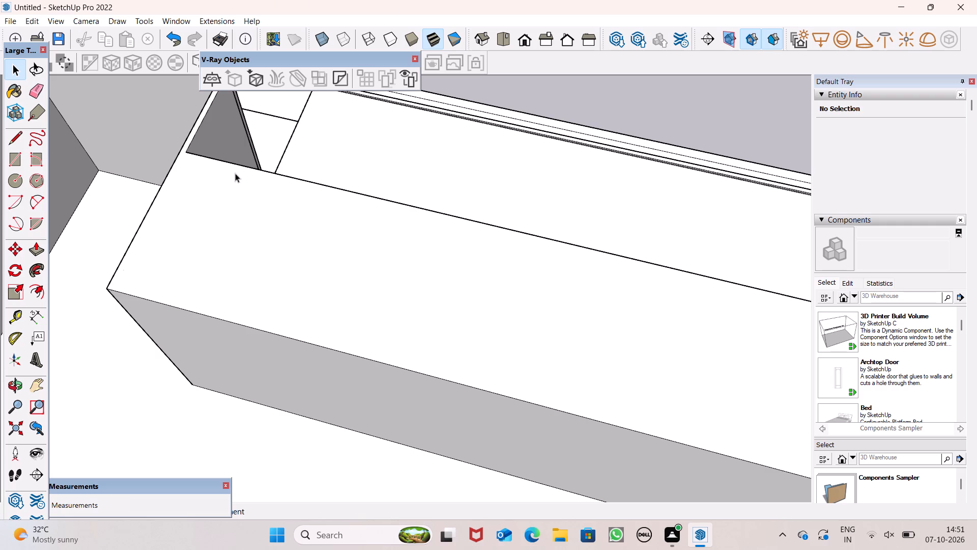
Push the room-side face of the thick upper-storey wall toward the terrace by about 9 1/4".
scroll(530, 226, down, 6)
scroll(214, 360, down, 3)
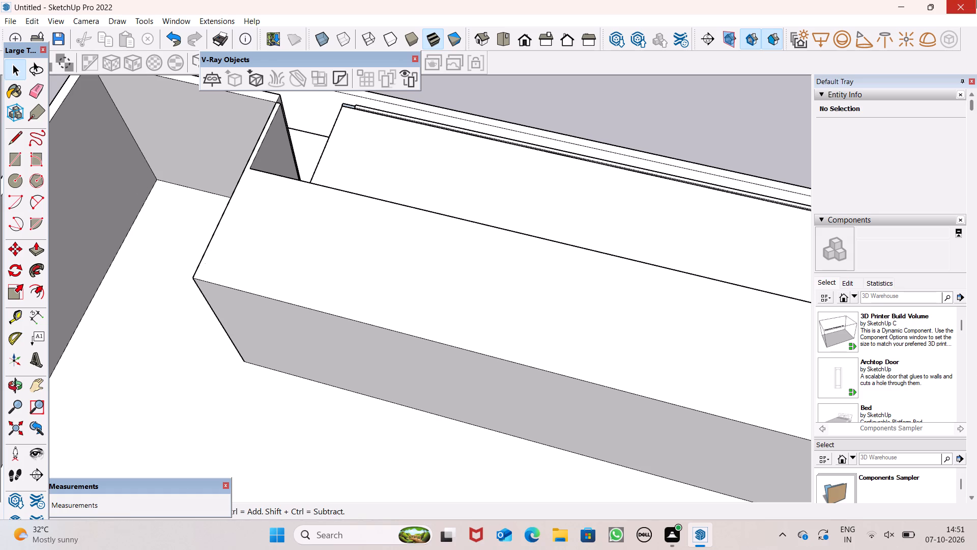
scroll(484, 353, down, 1)
scroll(555, 182, down, 9)
scroll(500, 200, down, 1)
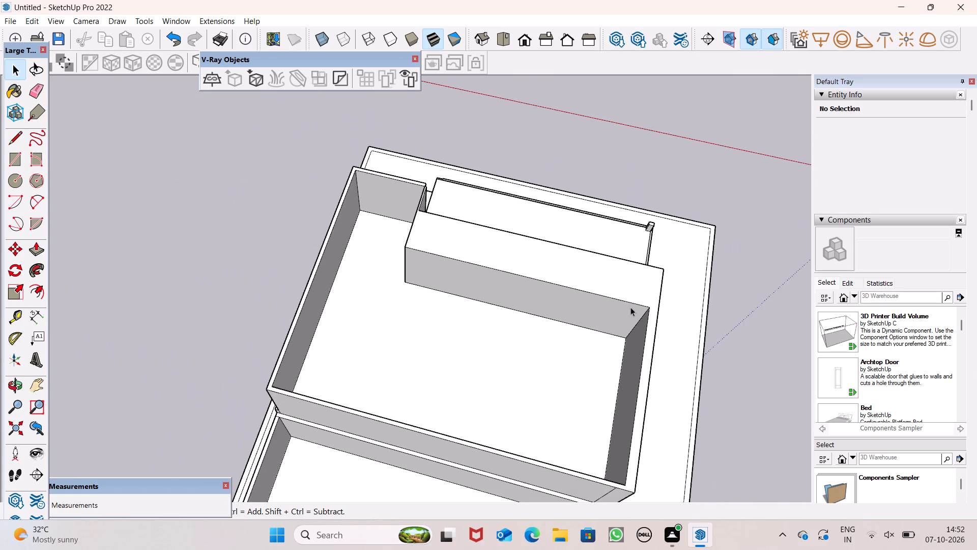
middle_drag(630, 307, 657, 251)
scroll(224, 216, up, 1)
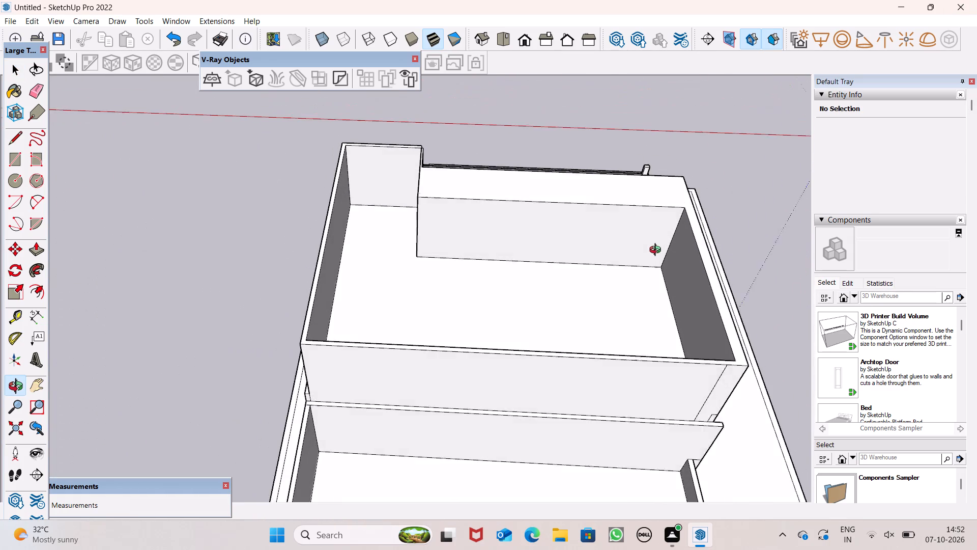
middle_drag(657, 251, 653, 249)
click(44, 258)
scroll(665, 132, up, 1)
scroll(665, 134, down, 1)
scroll(665, 135, up, 1)
scroll(665, 135, down, 1)
scroll(665, 135, up, 1)
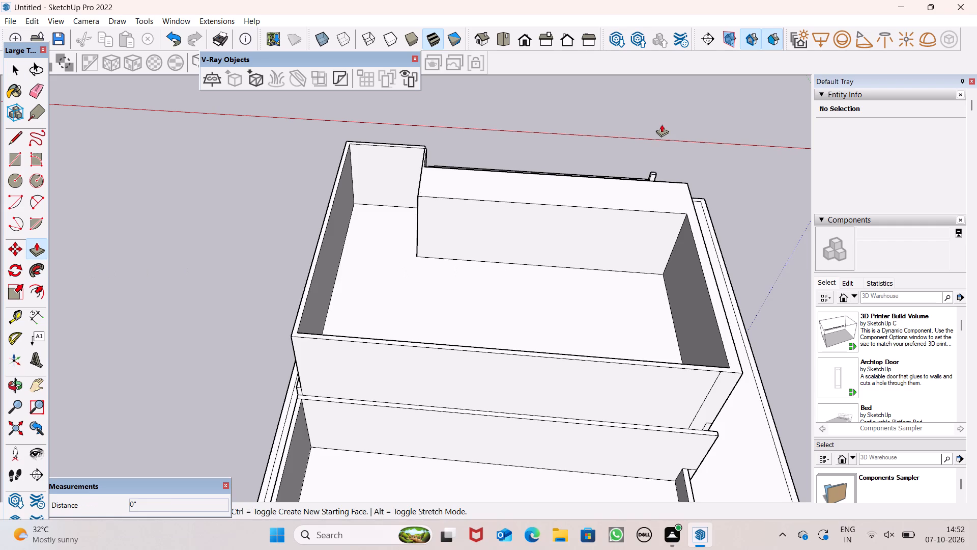
scroll(662, 124, up, 2)
scroll(427, 255, up, 6)
drag(420, 250, 423, 221)
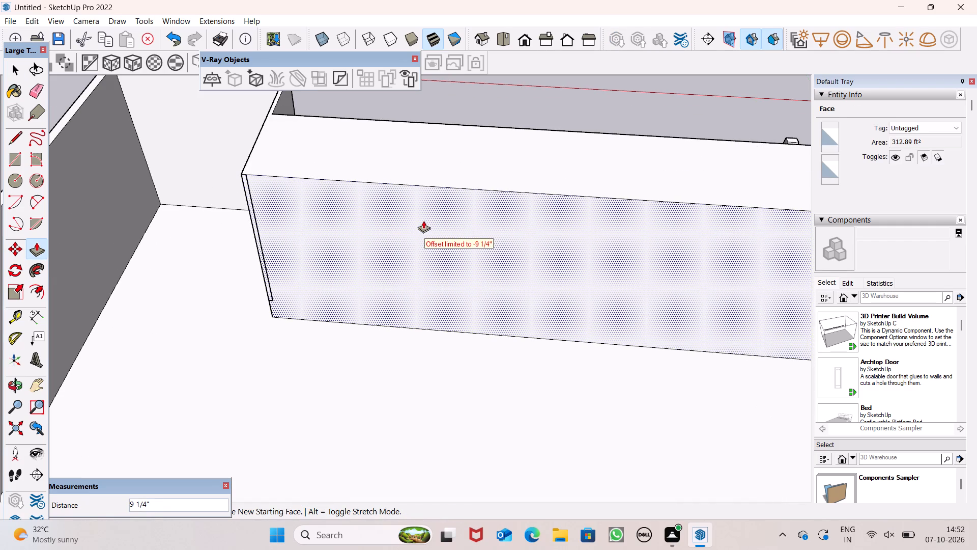
drag(423, 221, 422, 224)
Erase the leftover strip edges at the end of the thick wall's room-side face.
scroll(329, 208, up, 1)
middle_drag(334, 210, 373, 225)
scroll(366, 230, up, 1)
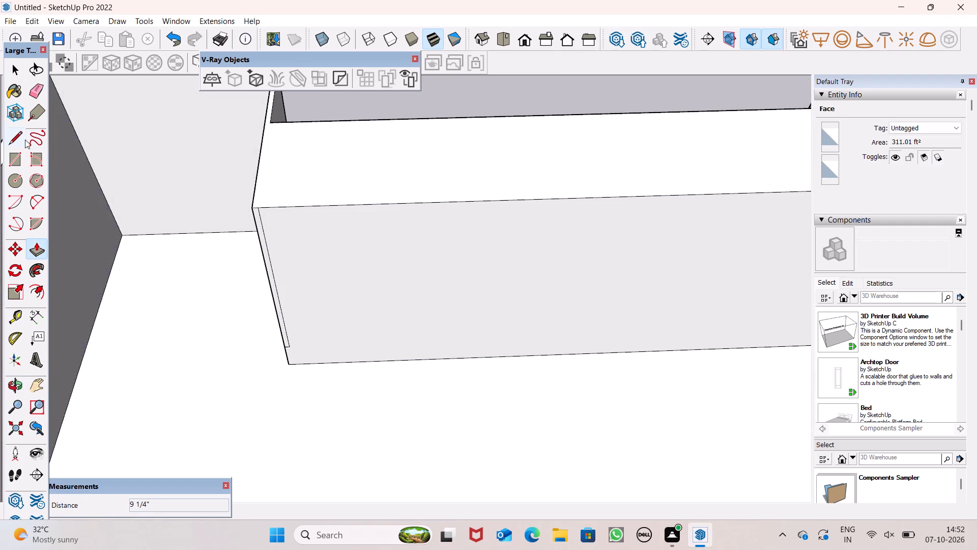
click(36, 94)
scroll(330, 293, up, 6)
drag(246, 281, 245, 288)
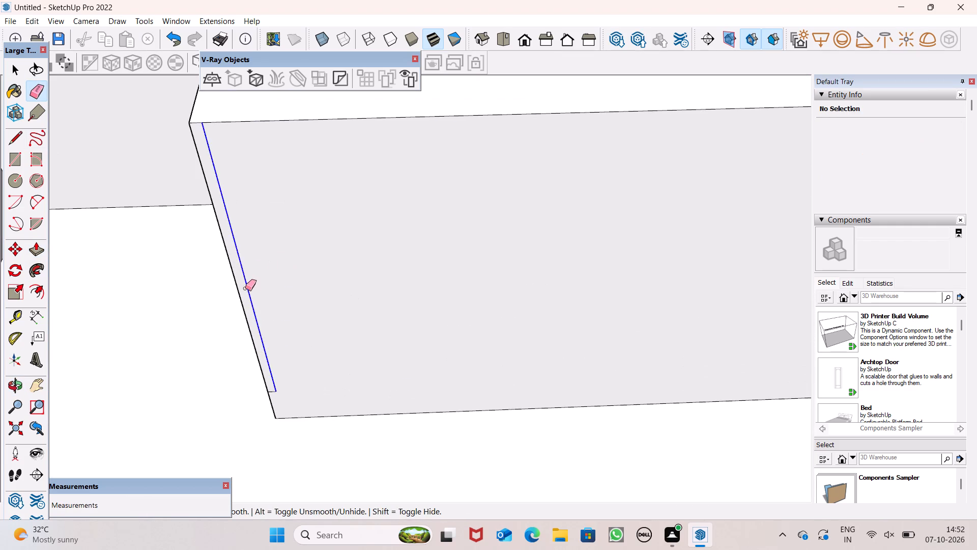
drag(245, 288, 245, 296)
drag(267, 374, 275, 398)
click(275, 400)
scroll(317, 348, down, 5)
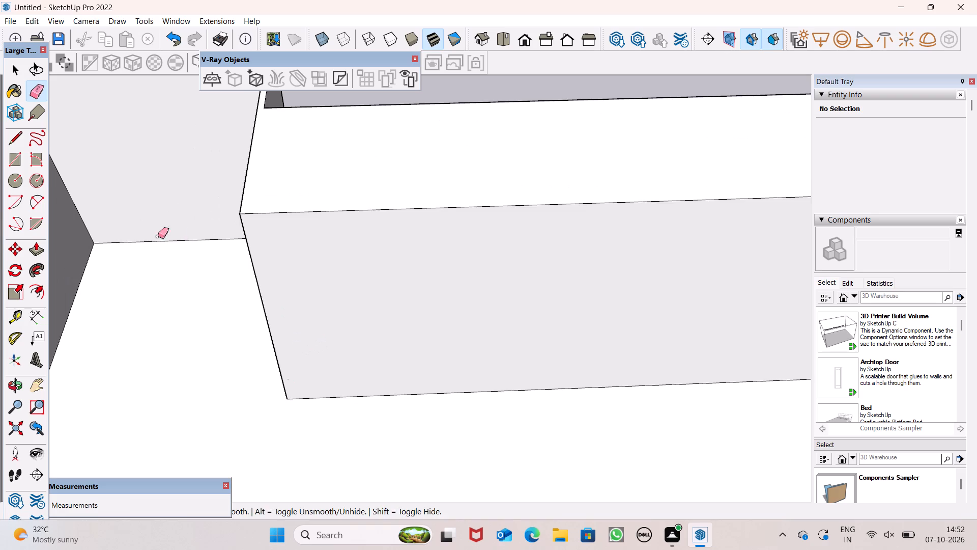
Push the wall's room-side face further toward the terrace, and undo the last push of 1' 5 15/16".
click(38, 252)
drag(564, 294, 570, 274)
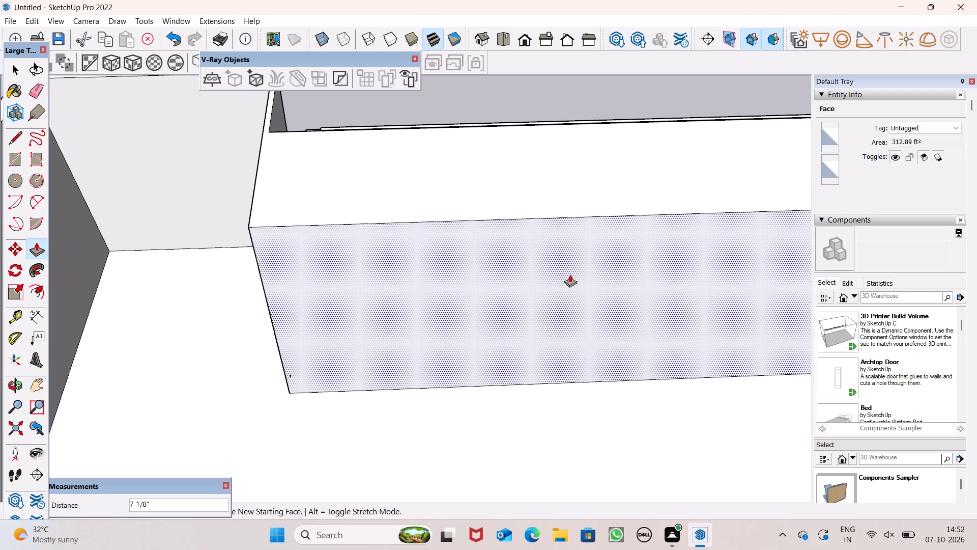
drag(570, 274, 582, 221)
drag(585, 218, 591, 210)
drag(595, 206, 574, 169)
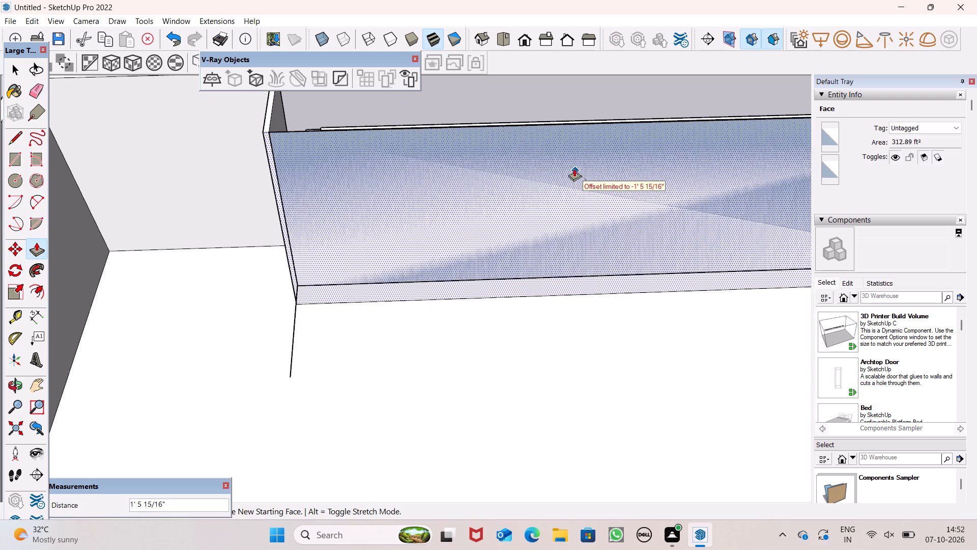
drag(574, 169, 581, 193)
scroll(503, 258, down, 5)
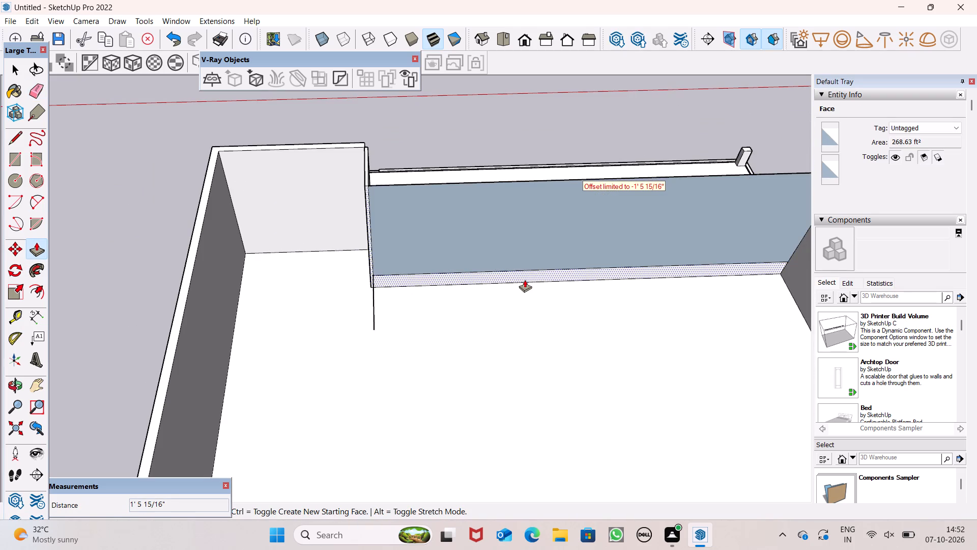
key(ctrl+z)
Thin the terrace-side wall to match the adjoining walls with small pushes of its room-side face, undoing pushes that go through it.
middle_drag(493, 255, 478, 352)
drag(437, 314, 437, 309)
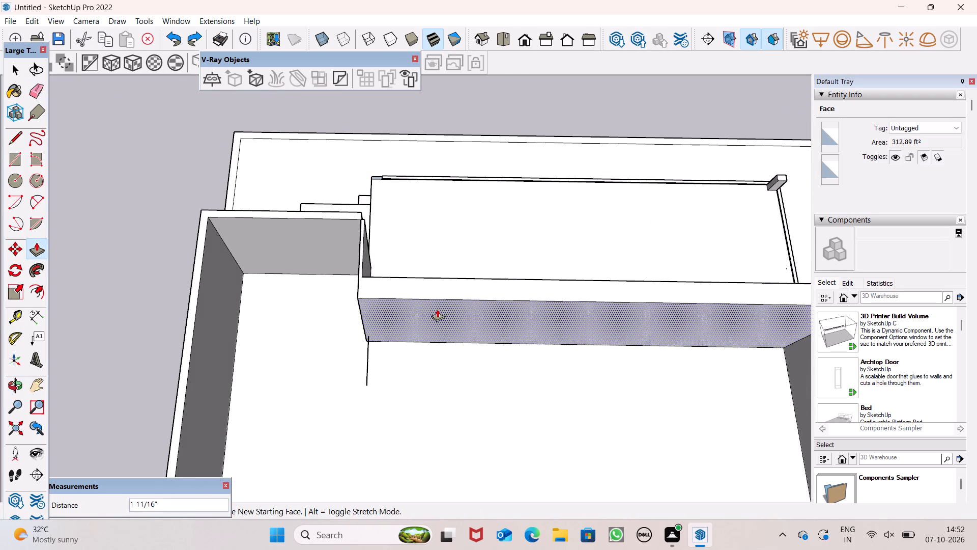
drag(437, 309, 439, 302)
double_click(439, 302)
key(ctrl+z)
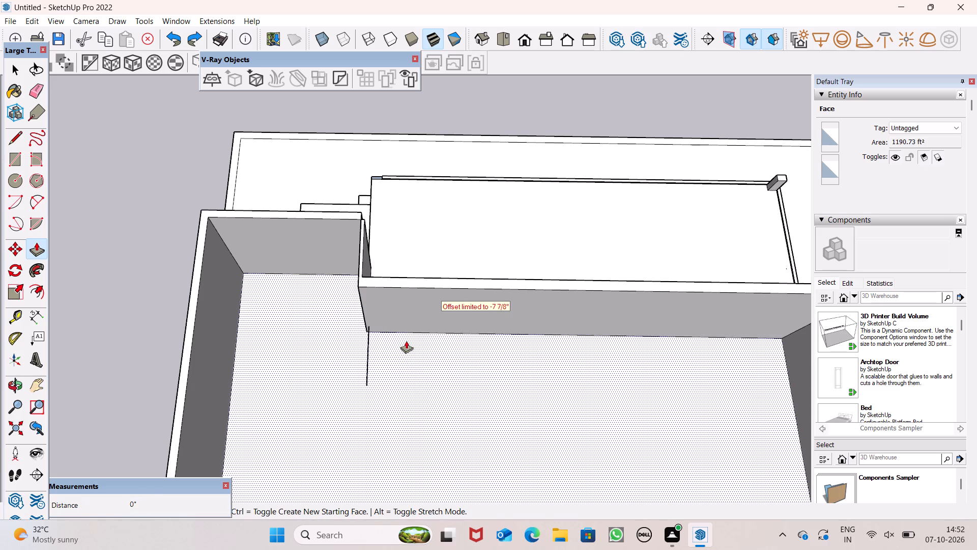
drag(394, 312, 395, 306)
drag(395, 306, 395, 311)
double_click(394, 313)
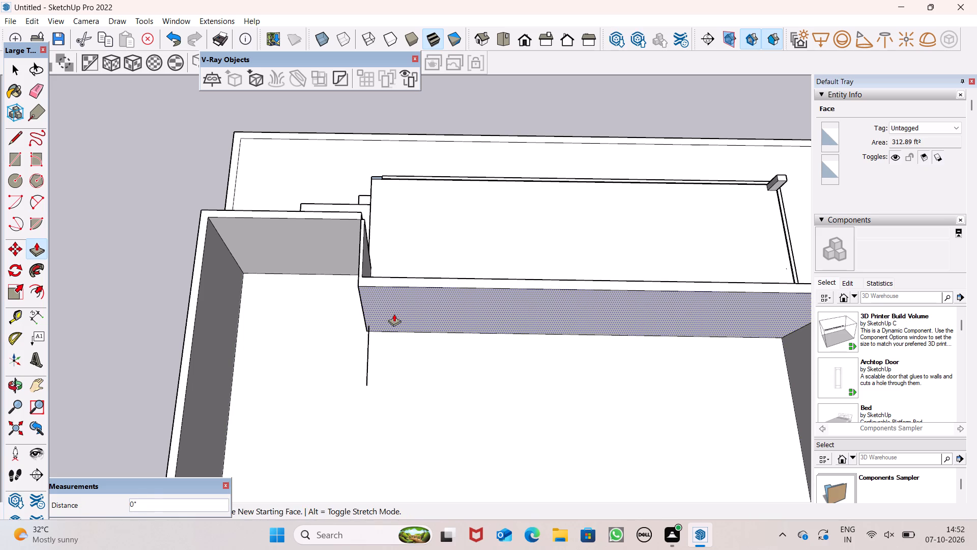
drag(394, 313, 397, 308)
click(397, 308)
scroll(396, 312, up, 5)
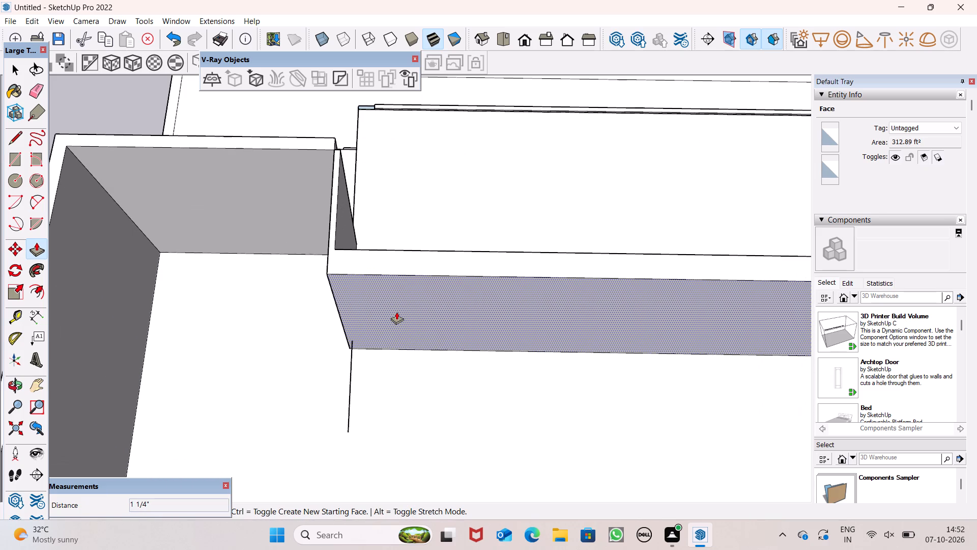
drag(395, 309, 399, 298)
double_click(399, 298)
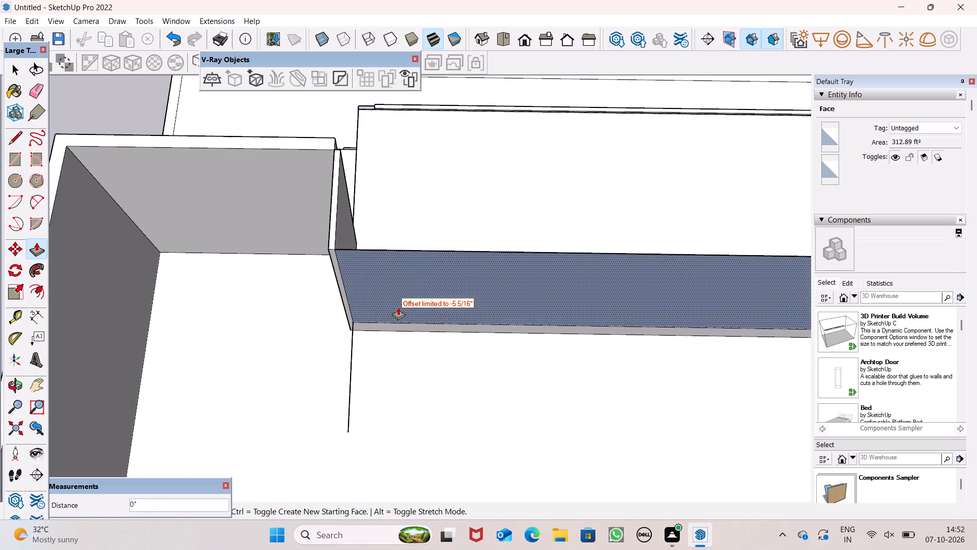
key(ctrl+z)
drag(387, 315, 391, 307)
drag(391, 307, 391, 312)
key(space)
key(space)
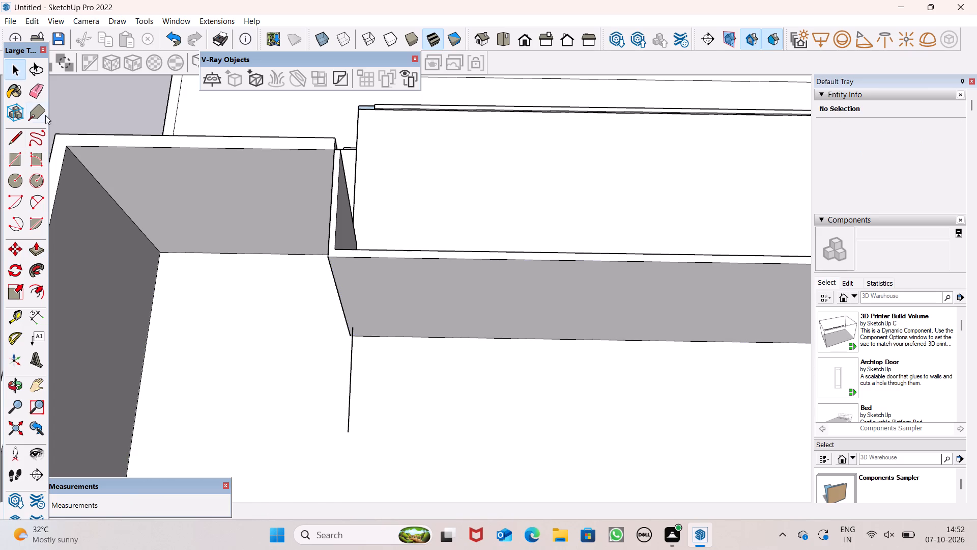
Erase the stray edge left on the upper-storey floor at the inner end of the thinned wall.
click(40, 93)
drag(340, 402, 361, 401)
drag(361, 401, 341, 397)
drag(341, 397, 351, 398)
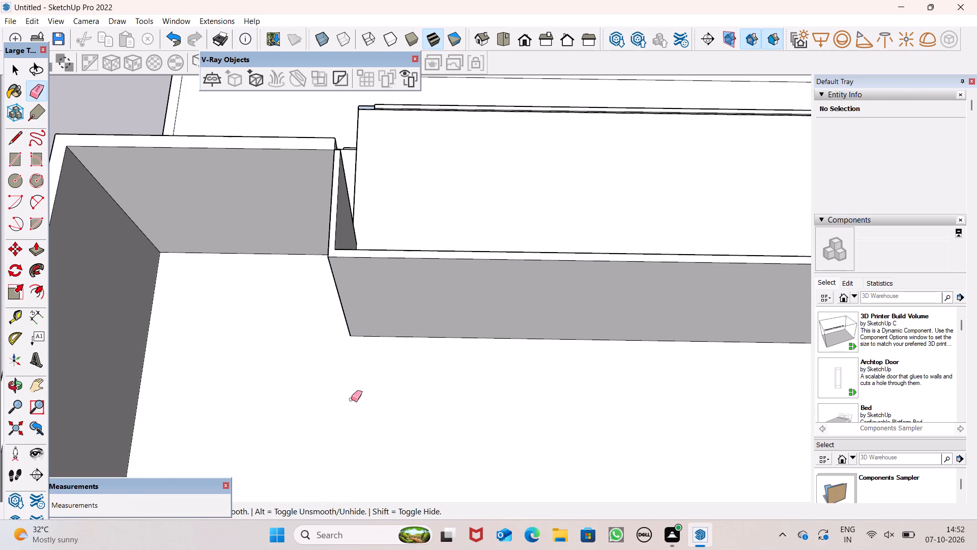
key(space)
key(space)
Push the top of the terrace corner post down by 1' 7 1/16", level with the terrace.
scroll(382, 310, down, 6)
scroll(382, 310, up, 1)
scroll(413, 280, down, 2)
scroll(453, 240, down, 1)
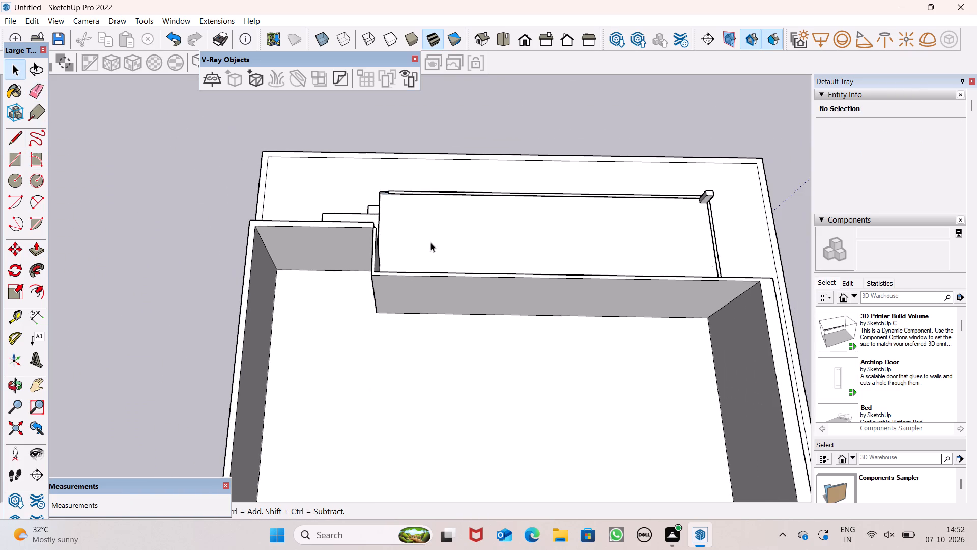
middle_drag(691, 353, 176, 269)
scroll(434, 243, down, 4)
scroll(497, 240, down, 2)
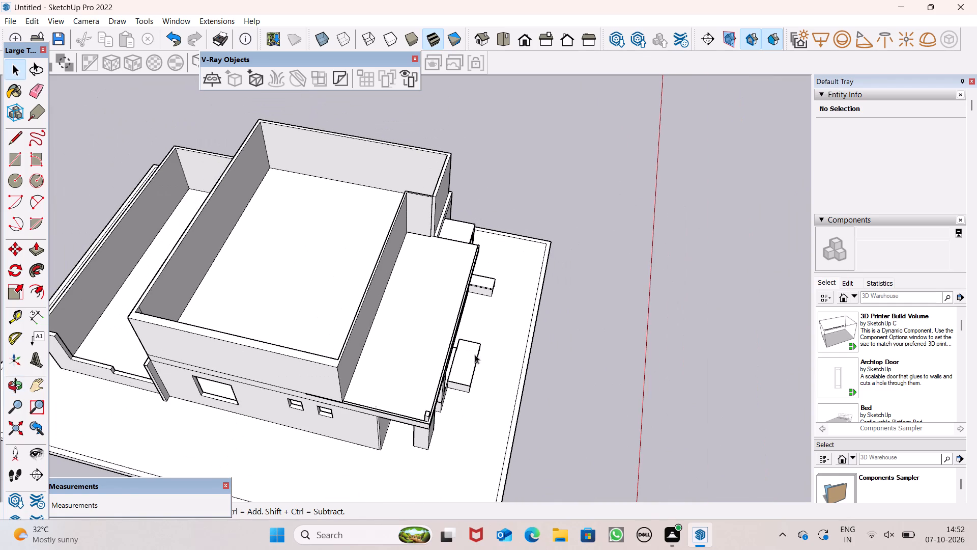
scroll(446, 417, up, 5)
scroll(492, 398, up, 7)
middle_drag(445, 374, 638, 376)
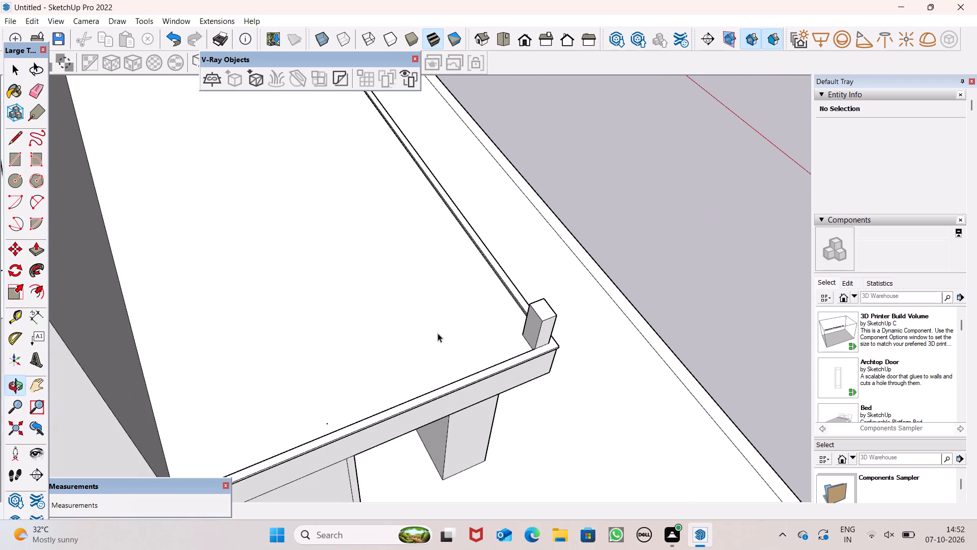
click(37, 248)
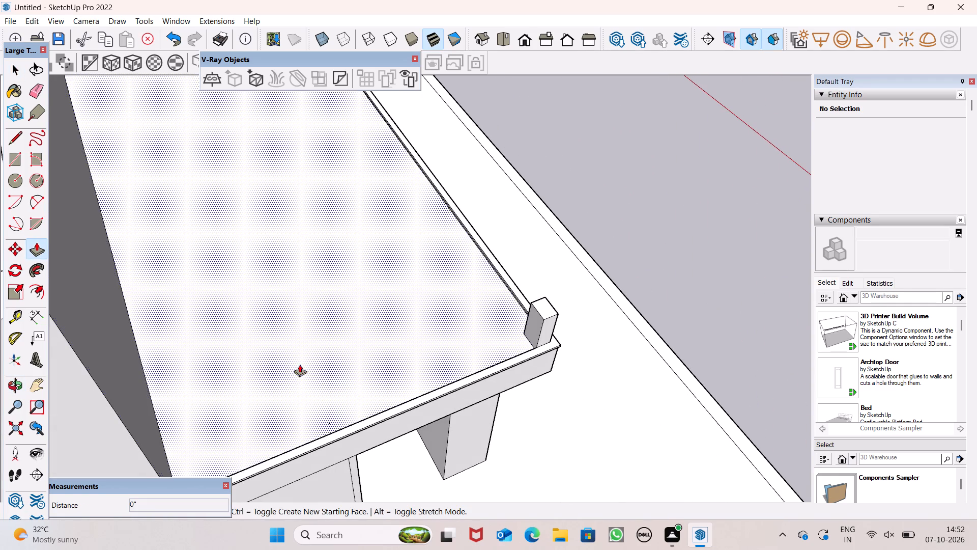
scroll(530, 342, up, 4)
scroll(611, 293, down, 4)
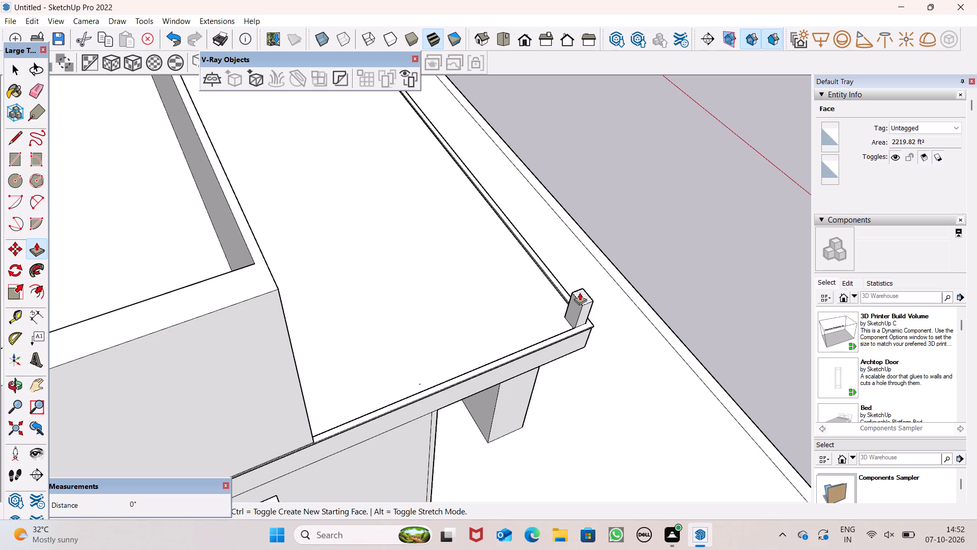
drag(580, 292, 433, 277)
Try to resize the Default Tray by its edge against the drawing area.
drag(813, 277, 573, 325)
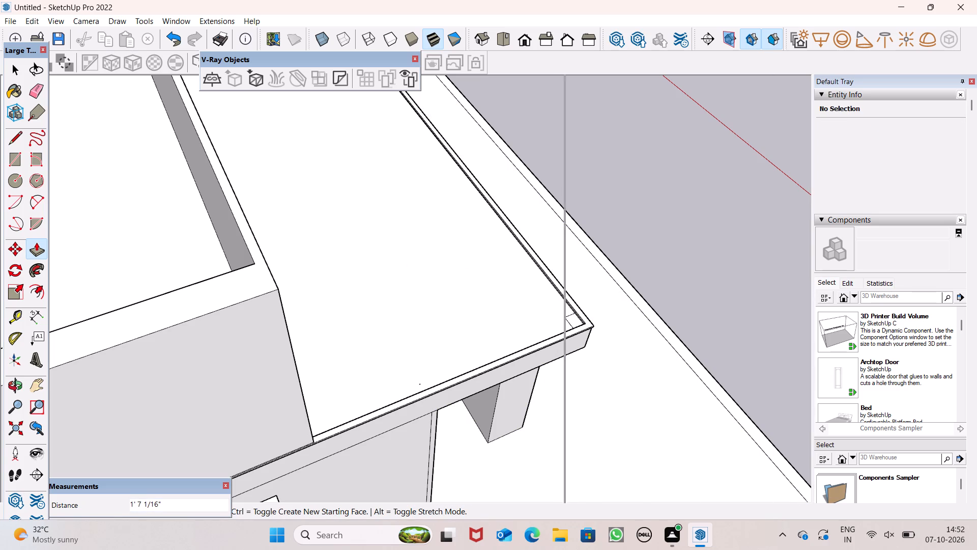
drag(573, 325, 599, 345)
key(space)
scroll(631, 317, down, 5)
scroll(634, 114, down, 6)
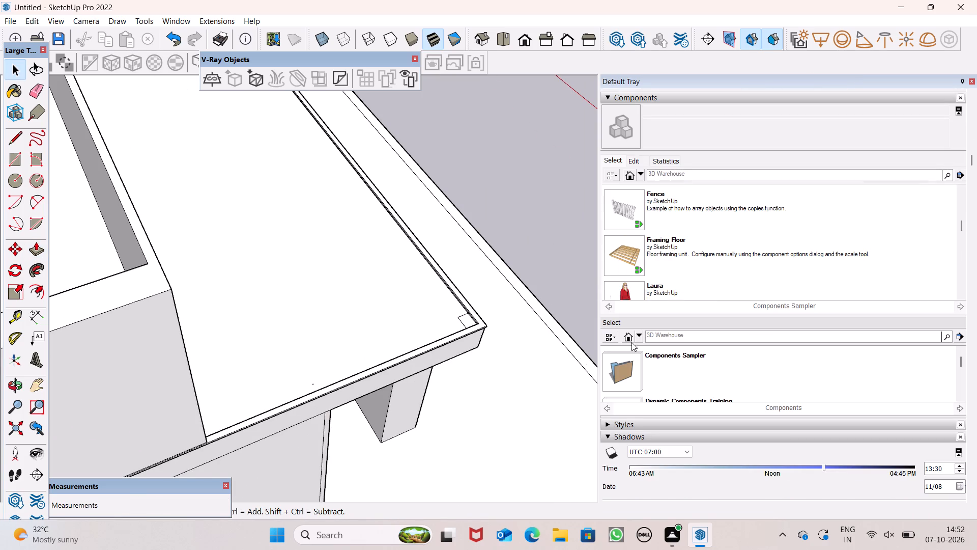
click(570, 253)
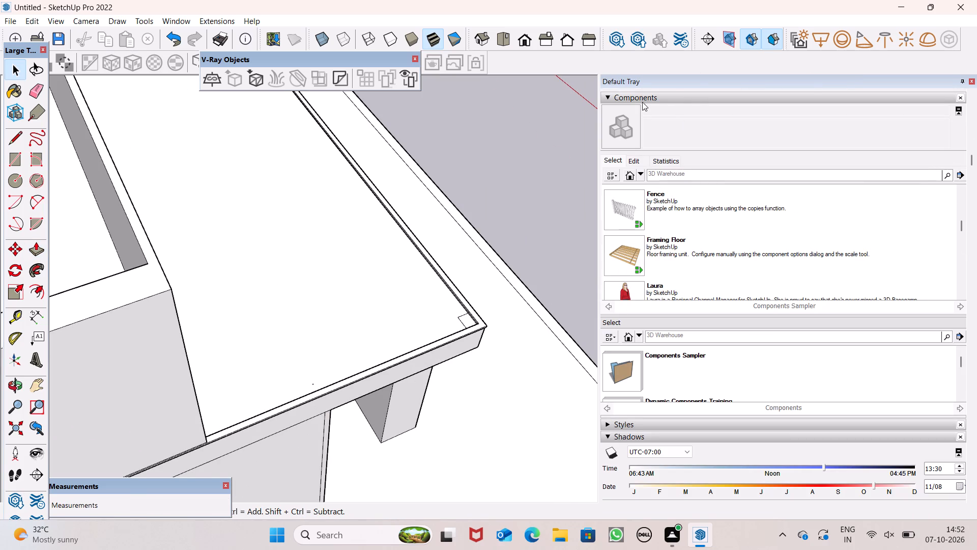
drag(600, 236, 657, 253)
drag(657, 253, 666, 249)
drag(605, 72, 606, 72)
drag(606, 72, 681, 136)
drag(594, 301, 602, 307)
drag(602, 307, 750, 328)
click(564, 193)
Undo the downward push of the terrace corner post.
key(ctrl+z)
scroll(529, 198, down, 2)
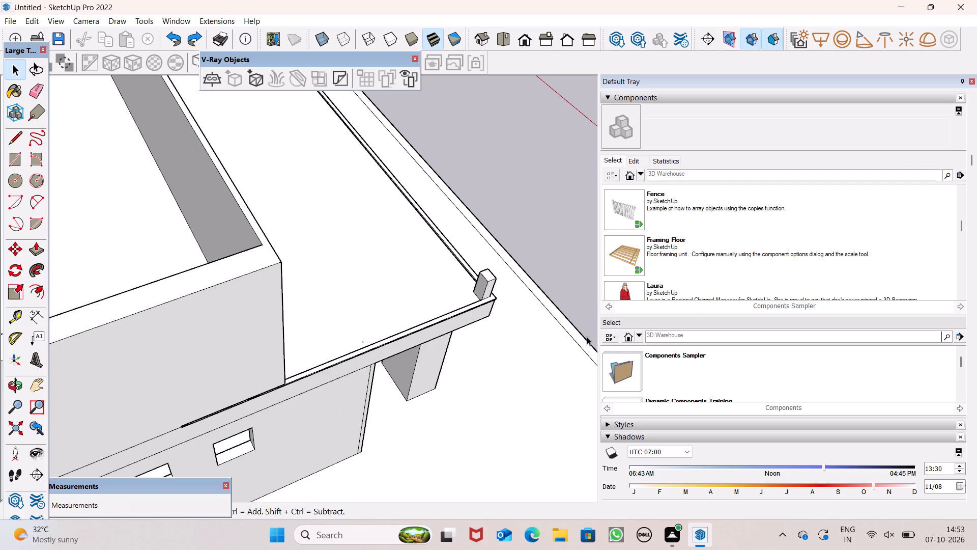
Narrow the Default Tray to enlarge the drawing area.
drag(598, 320, 599, 321)
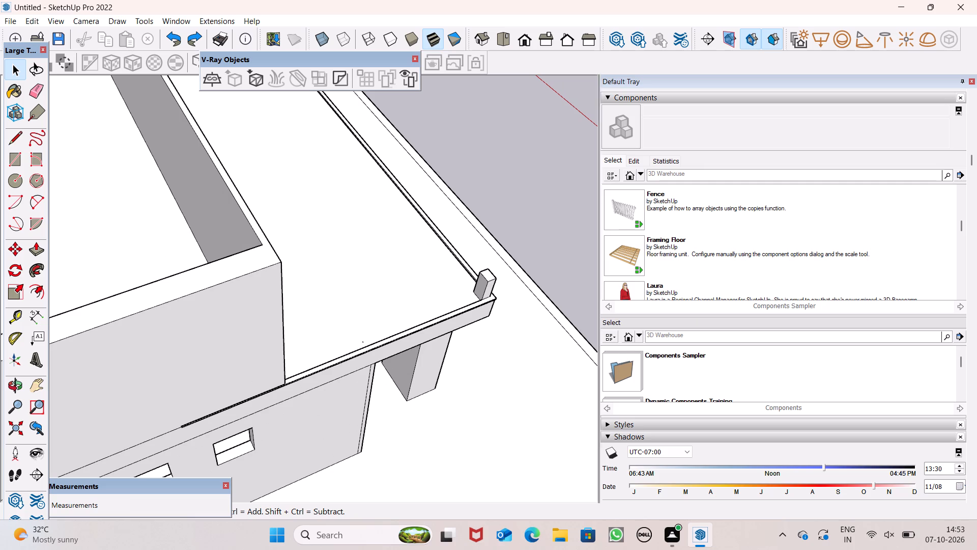
drag(599, 321, 839, 373)
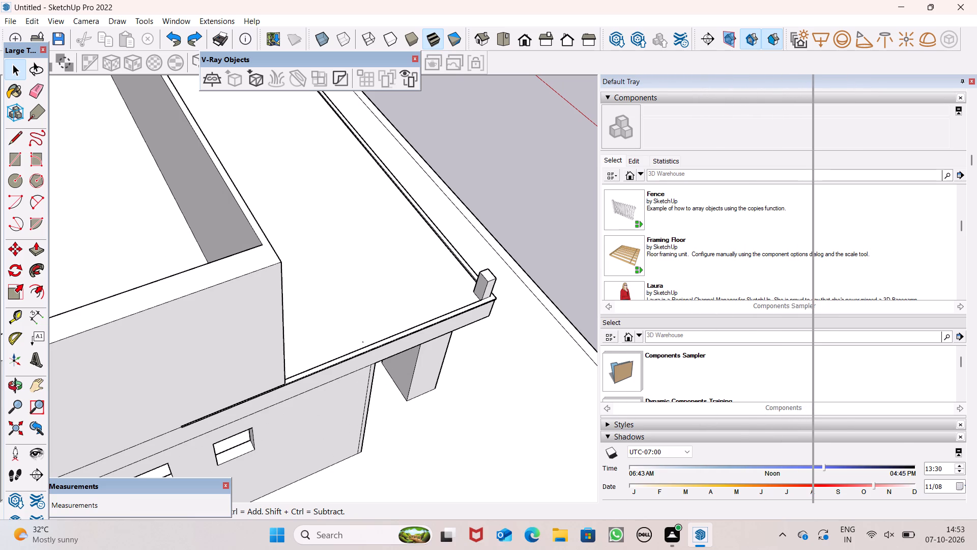
drag(839, 373, 842, 375)
Pull the top of the terrace corner post up by 7' 11/16", level with the top of the upper-storey wall.
scroll(515, 201, down, 2)
scroll(630, 247, down, 7)
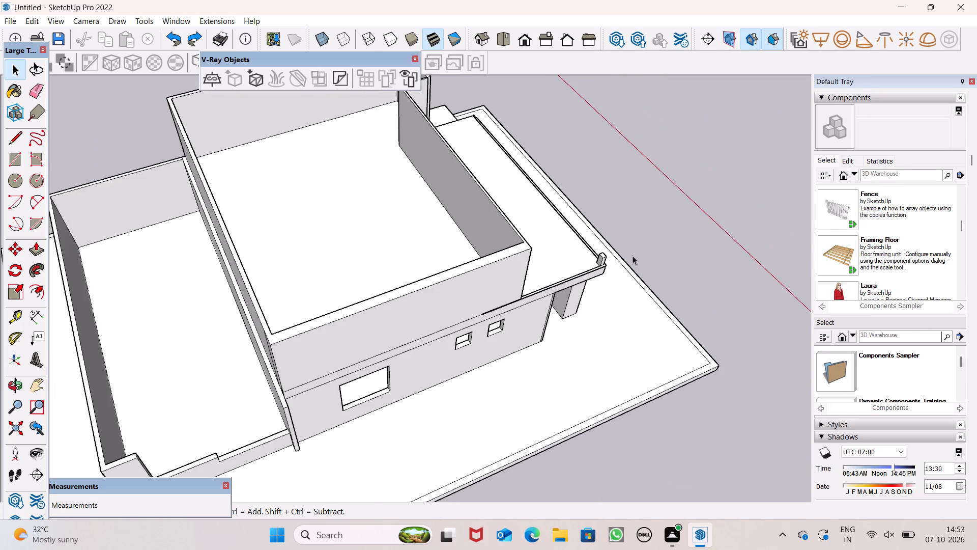
middle_drag(640, 274, 241, 187)
scroll(512, 321, up, 6)
middle_drag(502, 322, 405, 382)
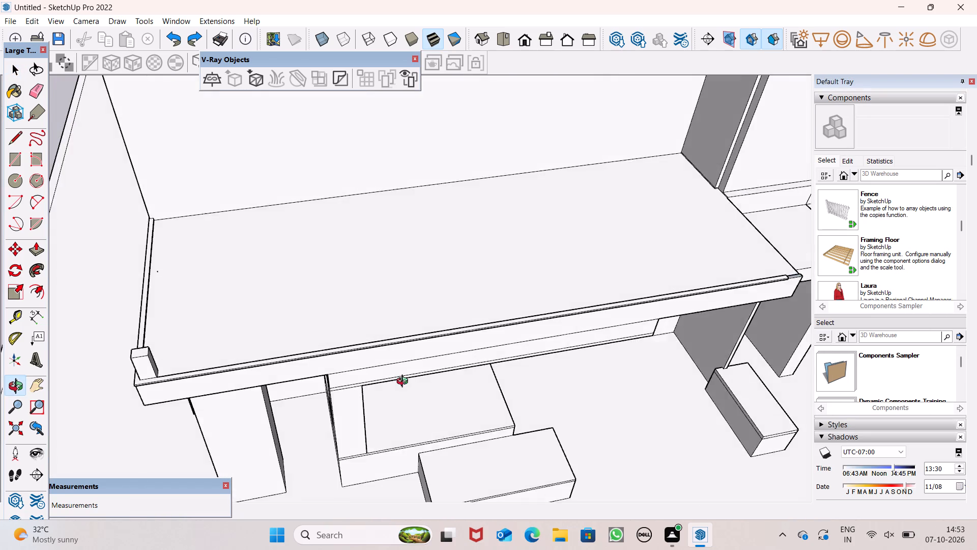
middle_drag(405, 382, 394, 377)
scroll(397, 380, up, 1)
scroll(529, 265, down, 3)
scroll(630, 262, down, 5)
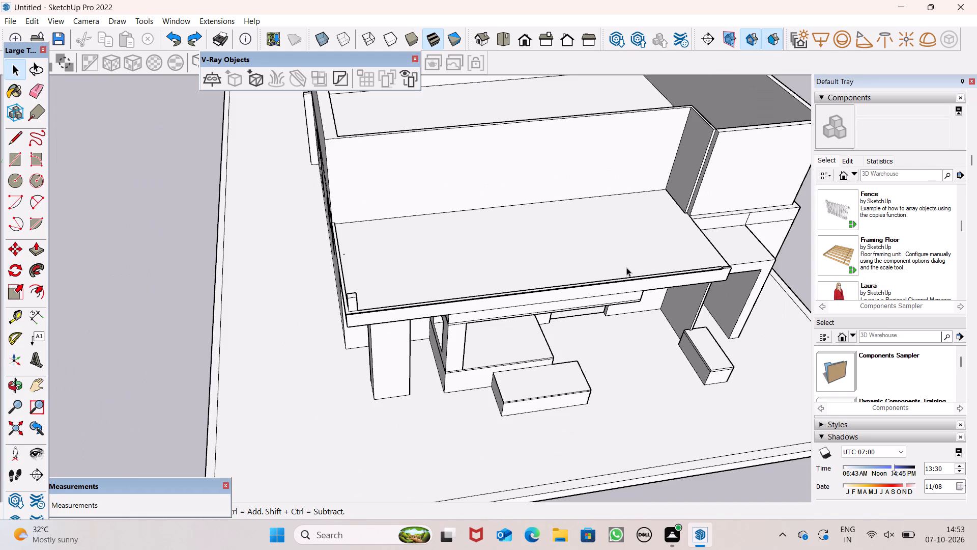
scroll(414, 332, up, 4)
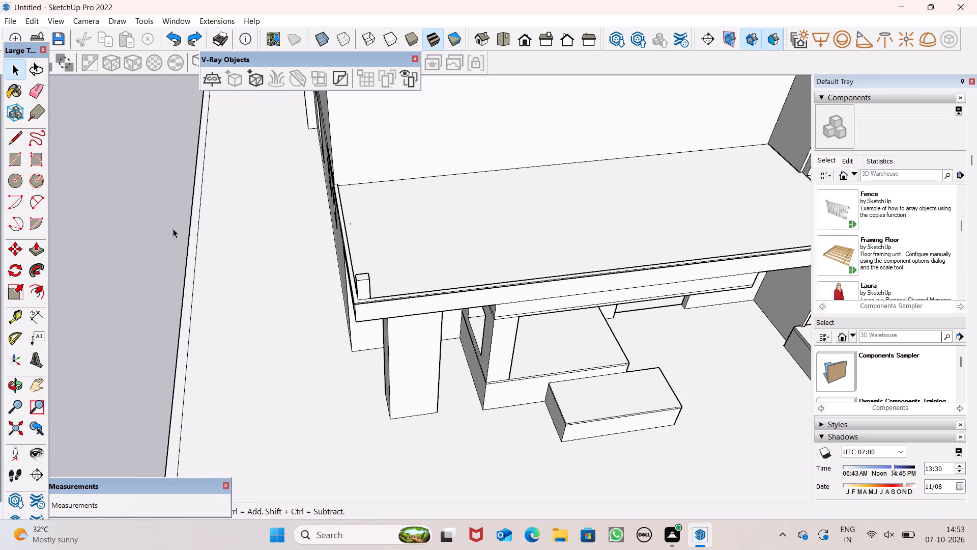
click(36, 251)
scroll(295, 301, down, 4)
scroll(331, 222, up, 5)
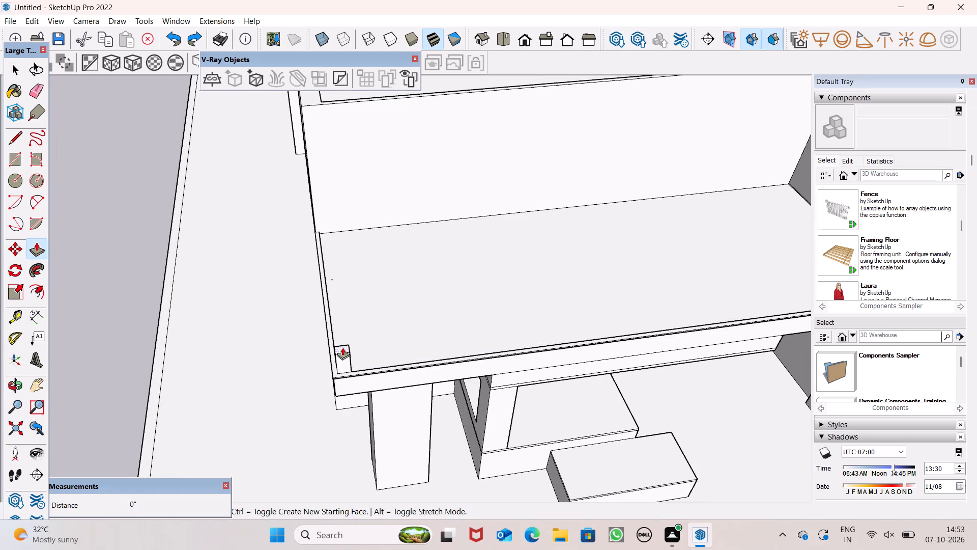
drag(342, 347, 338, 107)
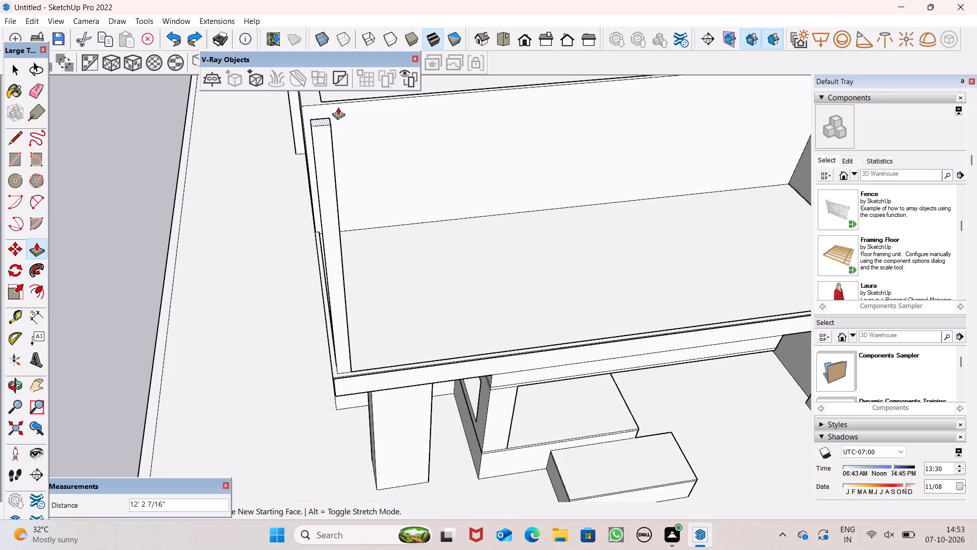
drag(338, 107, 349, 103)
Widen the terrace corner post by pulling its inner side face toward the upper-storey wall.
middle_drag(395, 186, 702, 240)
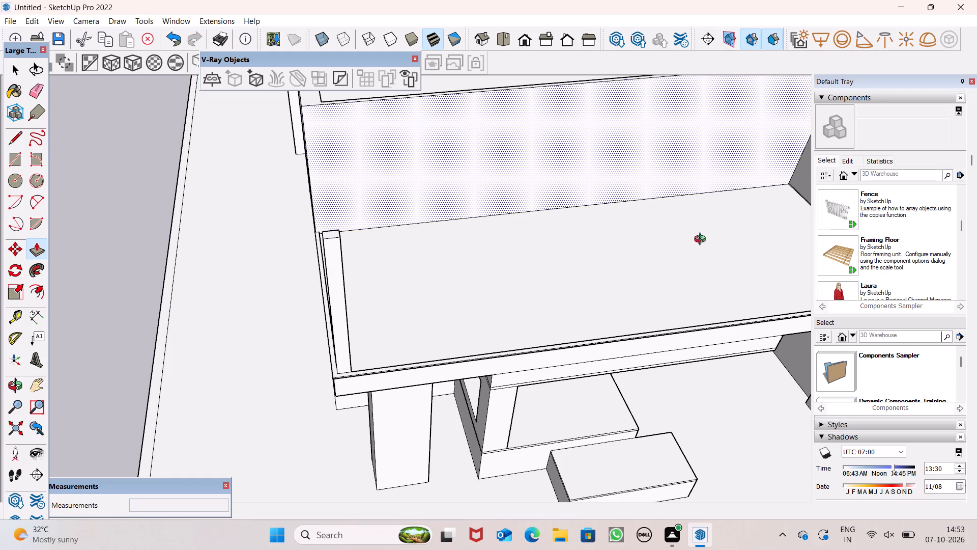
middle_drag(702, 240, 840, 221)
scroll(647, 182, up, 3)
scroll(583, 227, up, 6)
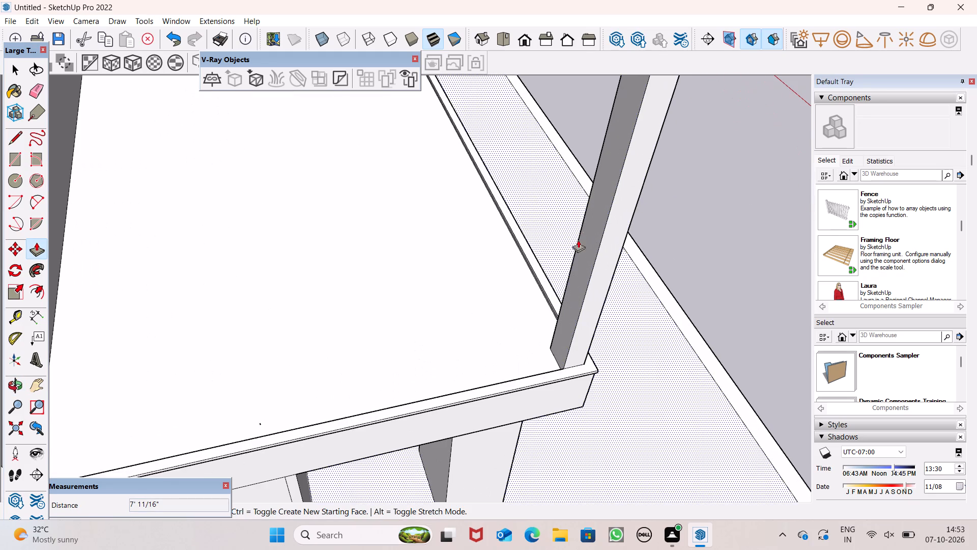
drag(580, 256, 539, 276)
triple_click(539, 276)
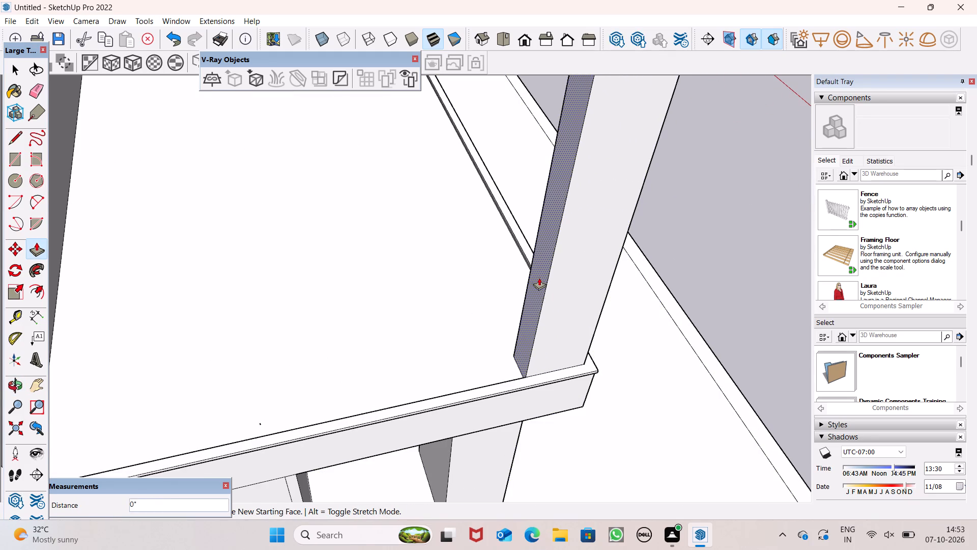
click(534, 280)
double_click(529, 282)
scroll(514, 239, down, 2)
scroll(536, 276, down, 5)
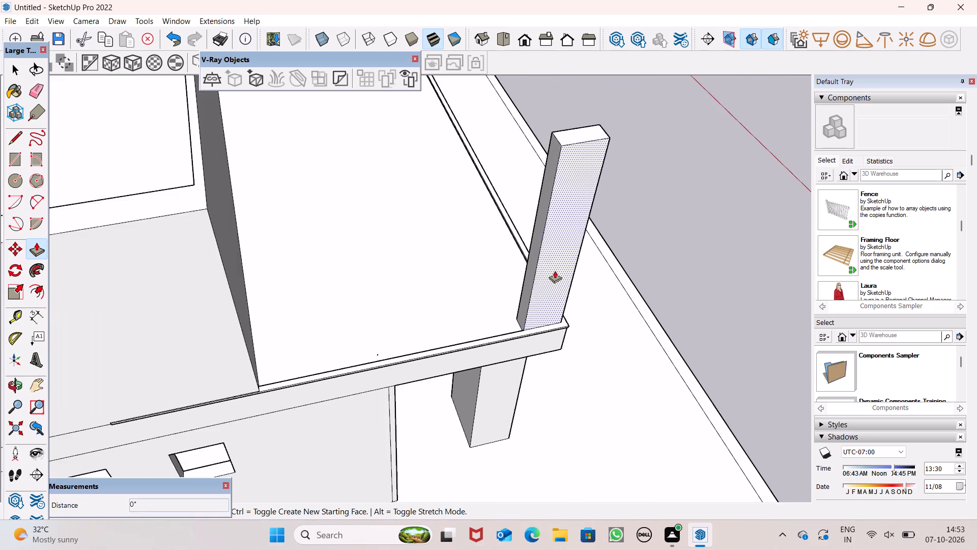
Thicken the terrace corner post by 1' 11/16" along the terrace's long front edge.
middle_drag(554, 269, 40, 179)
middle_drag(381, 209, 212, 294)
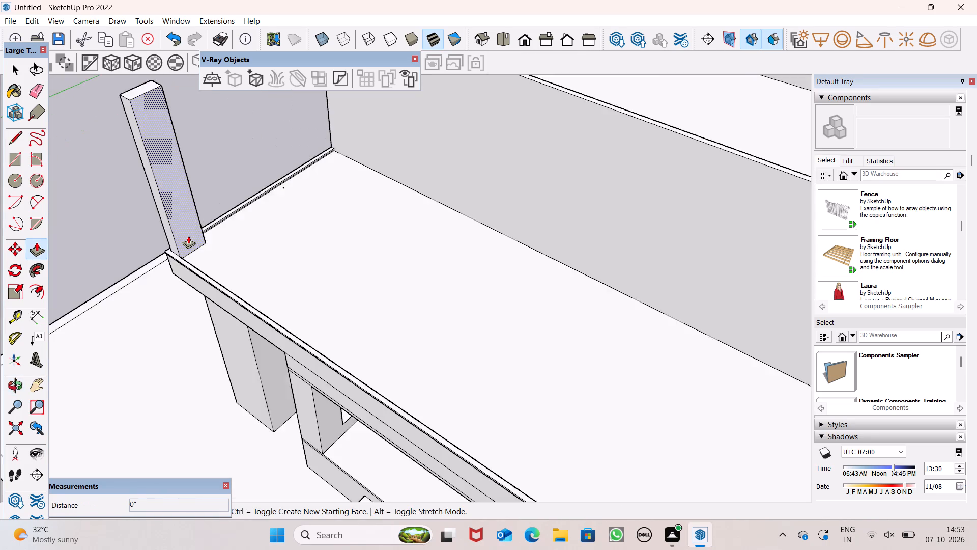
scroll(188, 236, up, 5)
drag(188, 236, 204, 262)
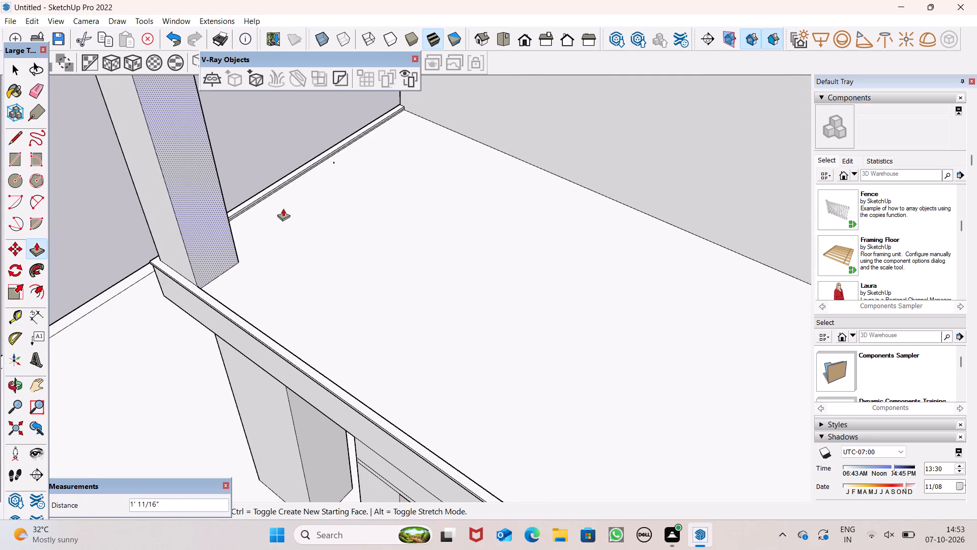
Draw a line about 1' 9" long across the post's inner side face, a little below its top.
scroll(283, 208, down, 9)
scroll(314, 223, up, 1)
scroll(315, 224, down, 1)
middle_drag(327, 238, 756, 264)
scroll(504, 205, down, 3)
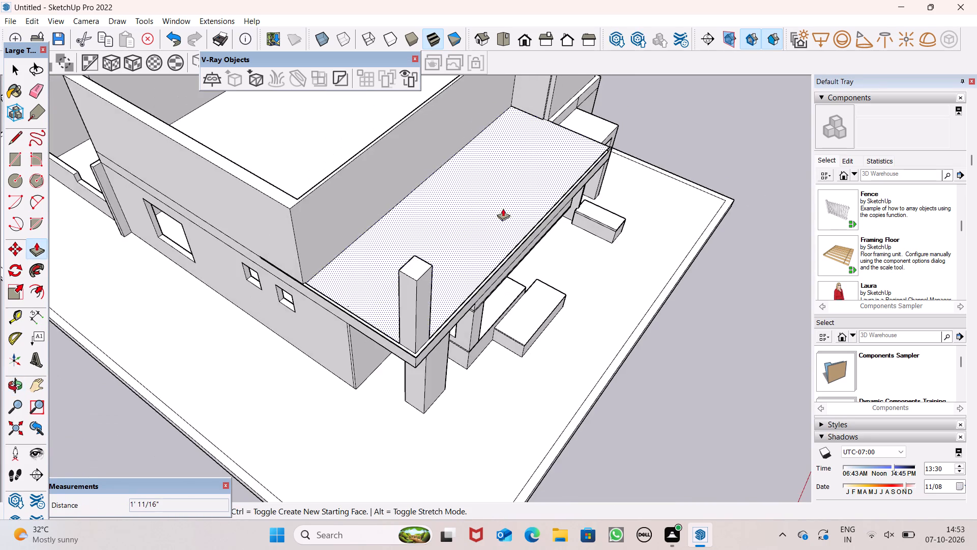
middle_drag(491, 249, 674, 136)
scroll(402, 178, up, 2)
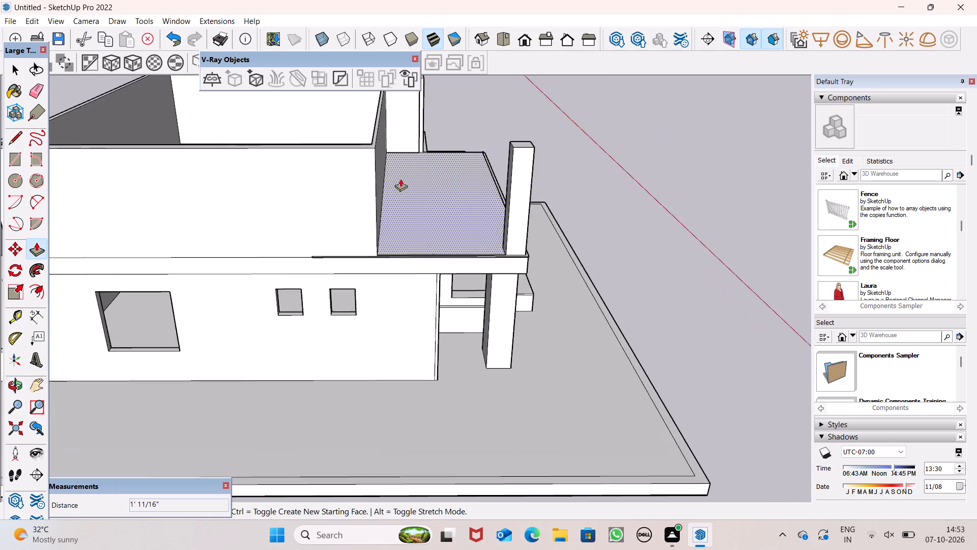
scroll(400, 179, up, 2)
middle_drag(456, 219, 495, 223)
scroll(494, 217, up, 1)
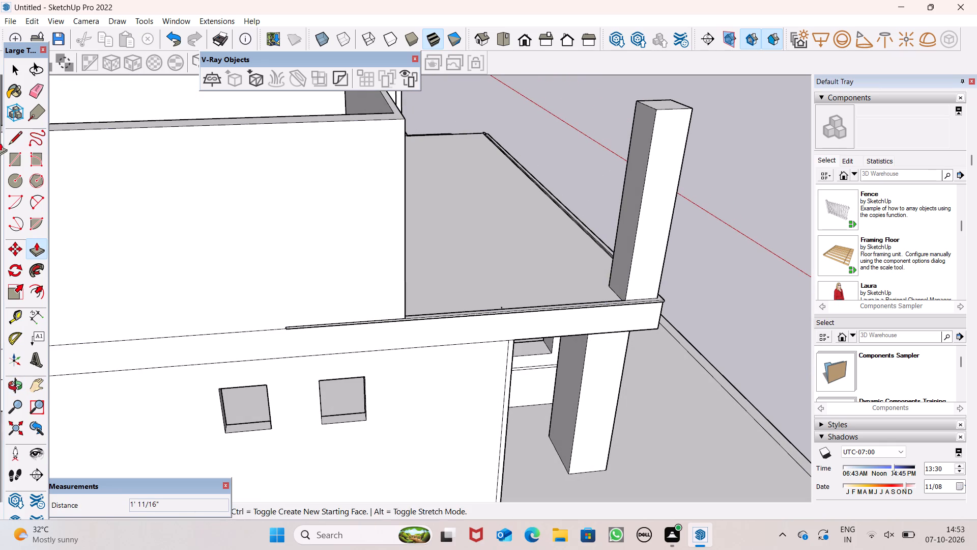
click(10, 143)
scroll(650, 140, up, 5)
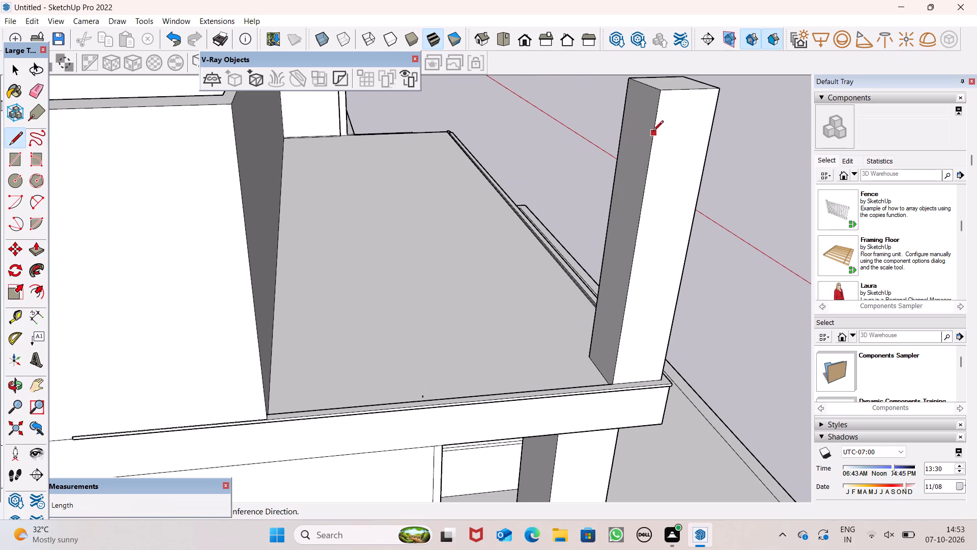
click(651, 130)
click(623, 119)
Push/pull the section above the line on the corner post toward the upper-storey wall, forming a horizontal beam.
click(46, 251)
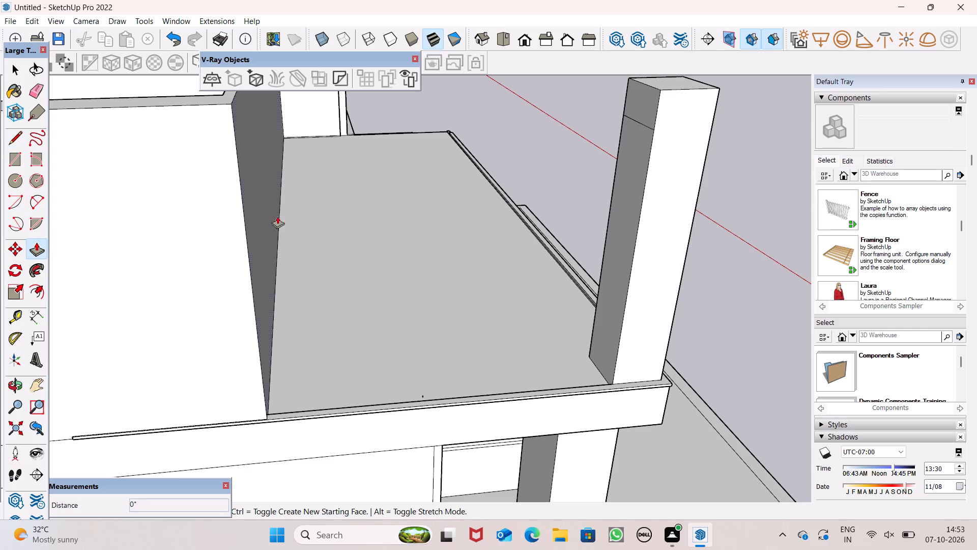
drag(641, 106, 340, 99)
drag(340, 99, 315, 105)
drag(308, 108, 273, 116)
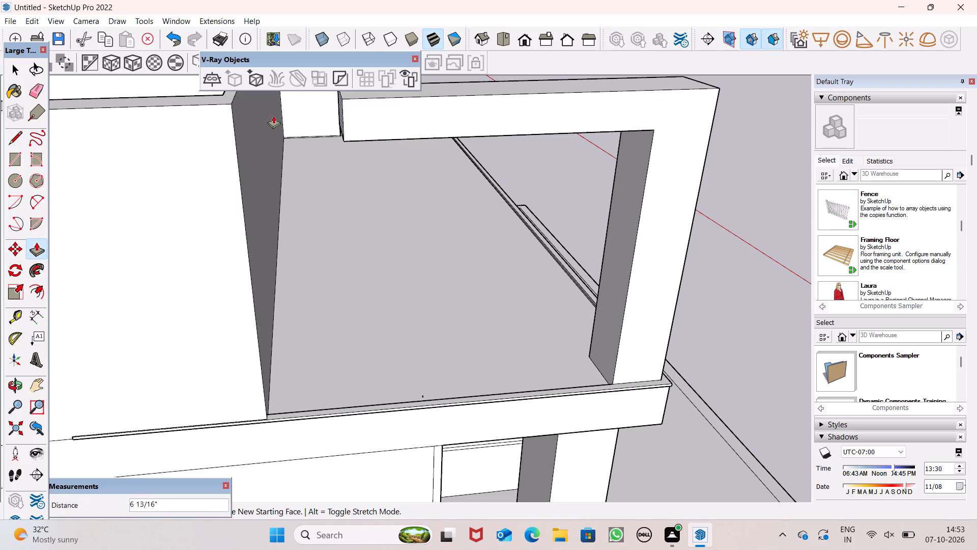
drag(273, 116, 215, 116)
key(space)
drag(218, 115, 225, 112)
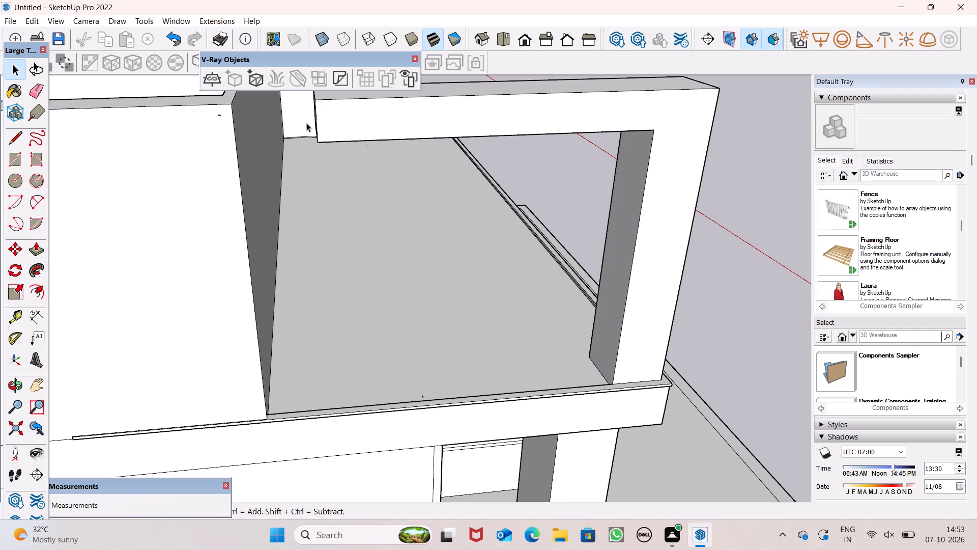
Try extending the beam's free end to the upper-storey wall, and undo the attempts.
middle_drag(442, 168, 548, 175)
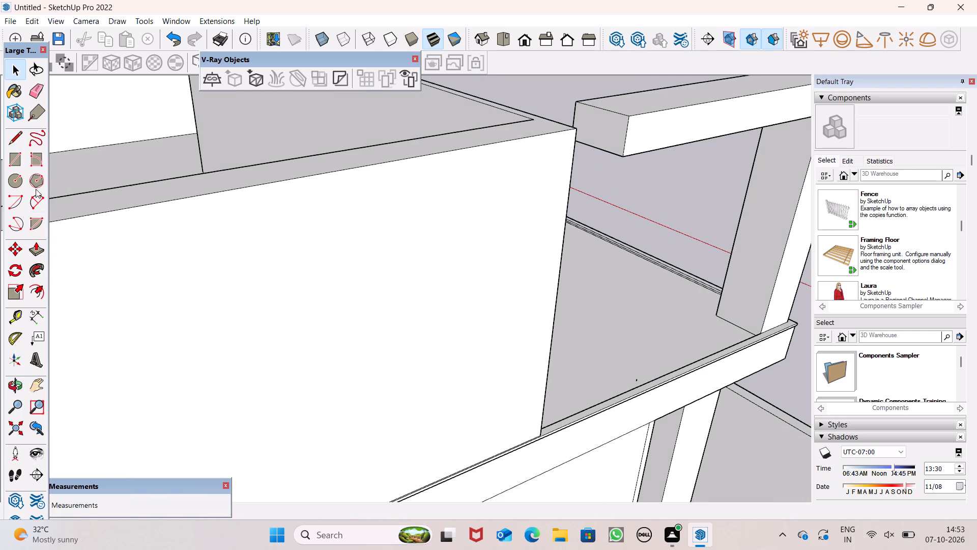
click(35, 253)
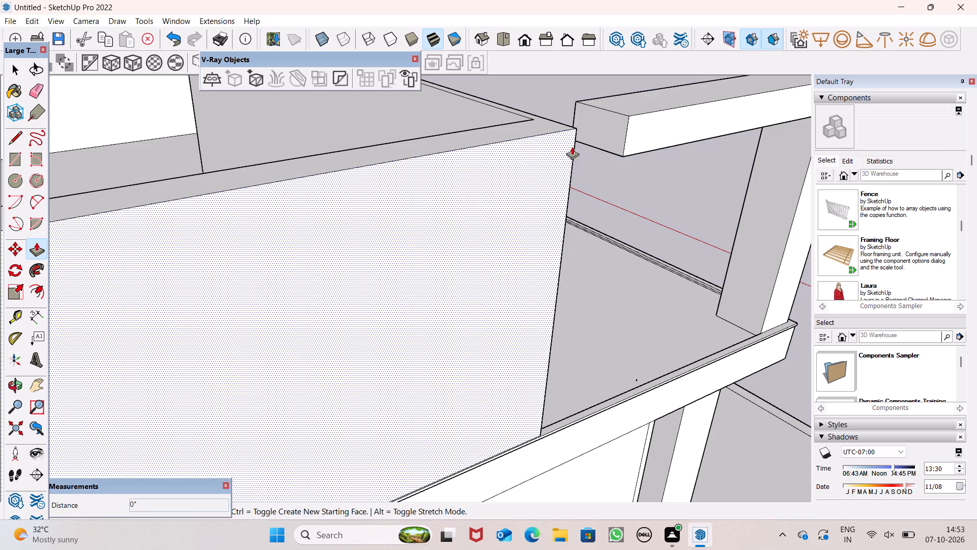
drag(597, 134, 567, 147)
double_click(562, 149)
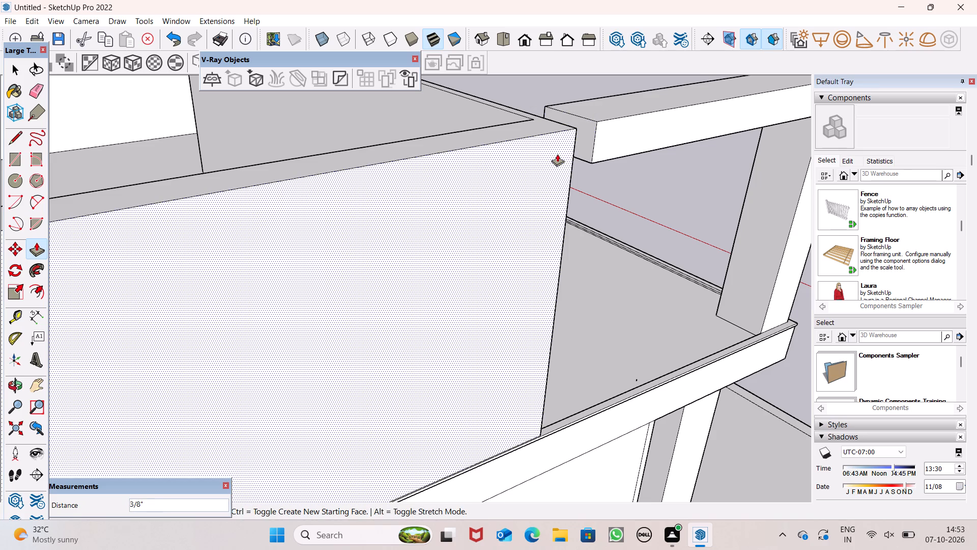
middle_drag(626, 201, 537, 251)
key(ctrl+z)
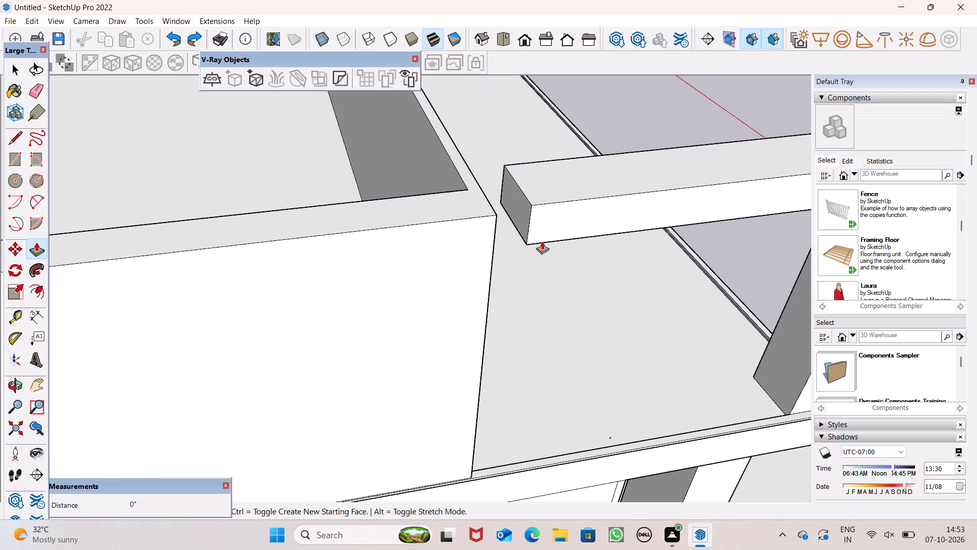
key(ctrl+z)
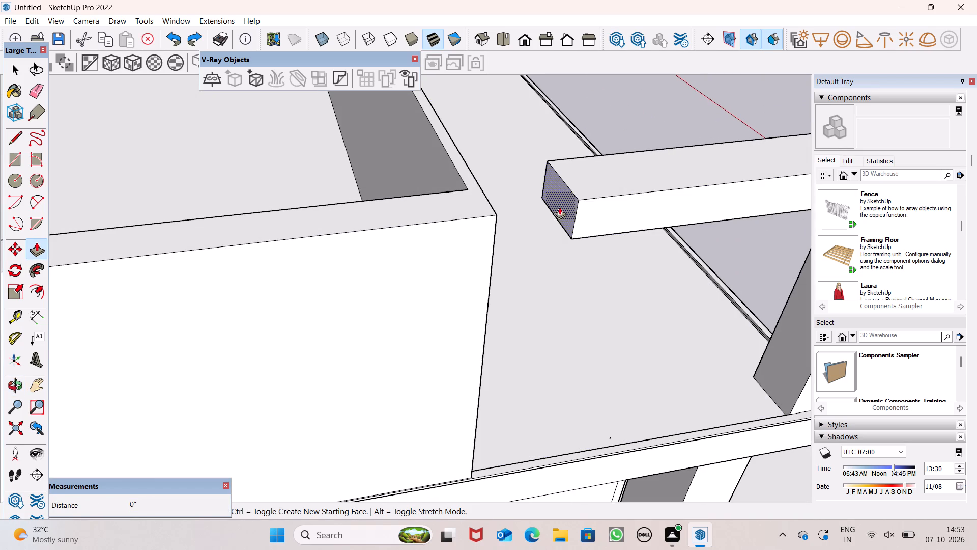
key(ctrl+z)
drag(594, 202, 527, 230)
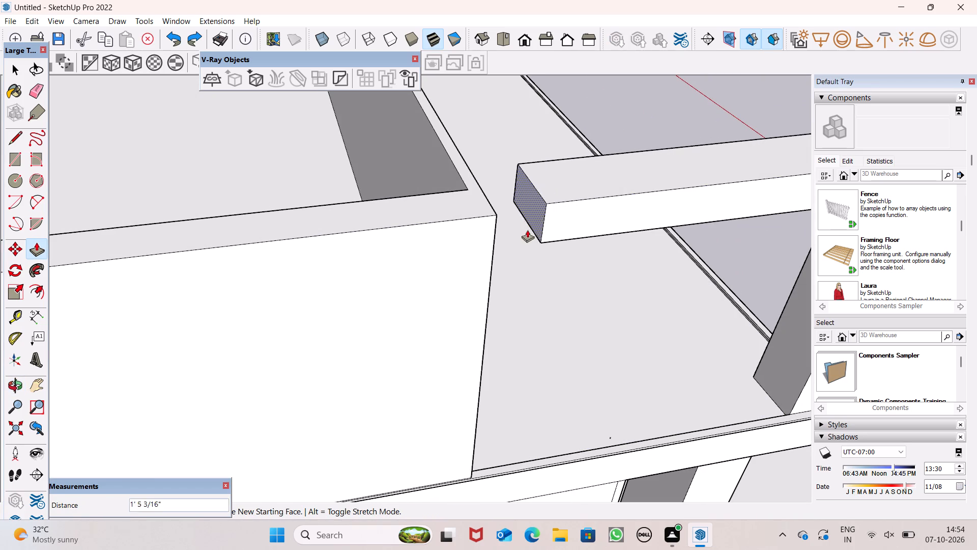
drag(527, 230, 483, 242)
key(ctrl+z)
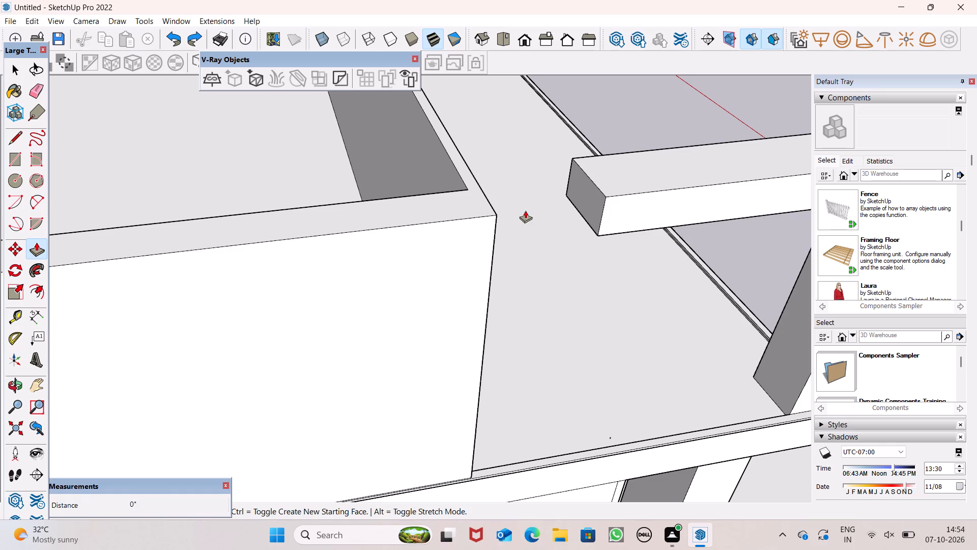
Extend the beam's free end by about 2' 5 3/16" to meet the corner of the upper-storey wall.
drag(590, 201, 494, 231)
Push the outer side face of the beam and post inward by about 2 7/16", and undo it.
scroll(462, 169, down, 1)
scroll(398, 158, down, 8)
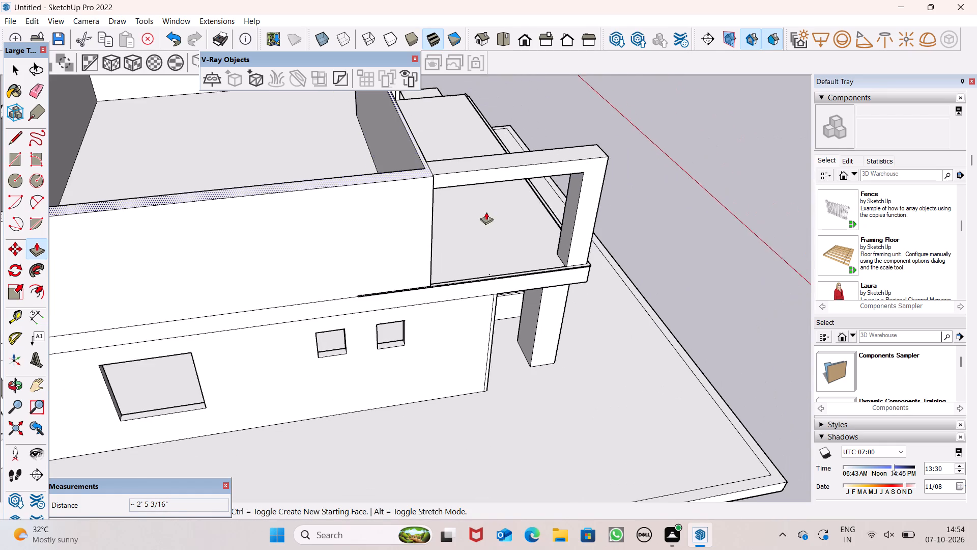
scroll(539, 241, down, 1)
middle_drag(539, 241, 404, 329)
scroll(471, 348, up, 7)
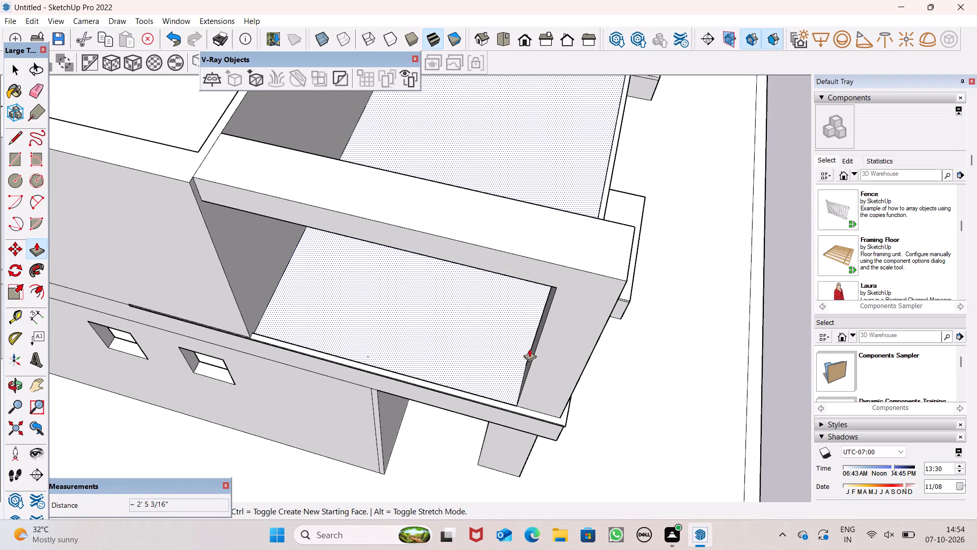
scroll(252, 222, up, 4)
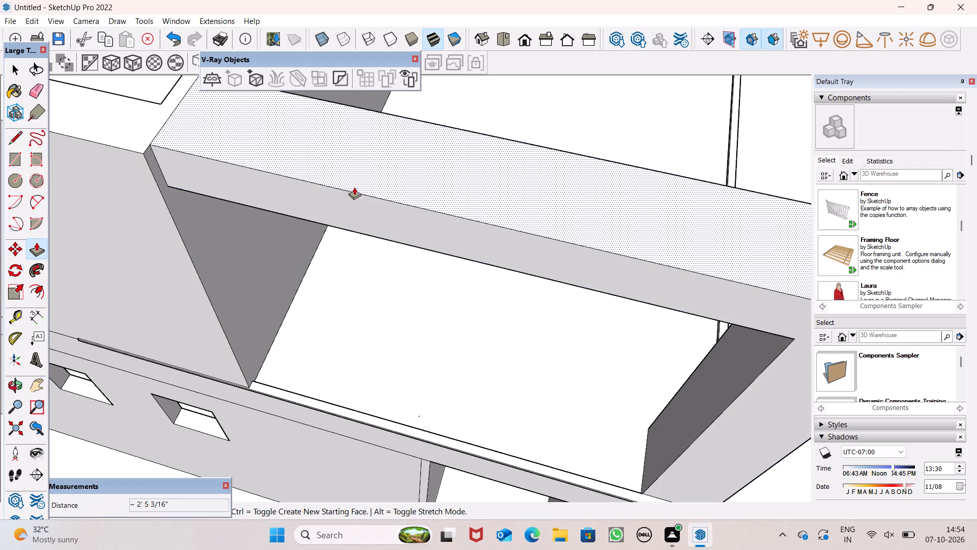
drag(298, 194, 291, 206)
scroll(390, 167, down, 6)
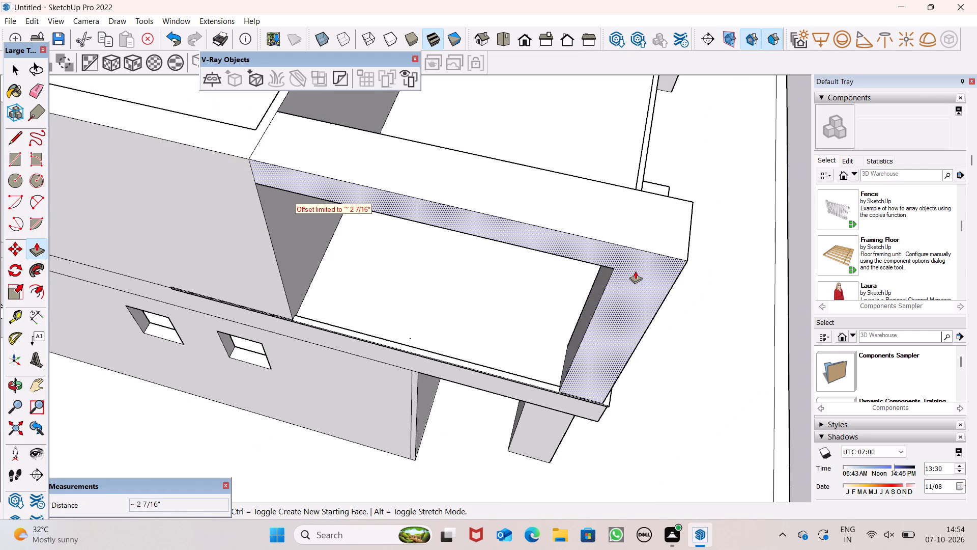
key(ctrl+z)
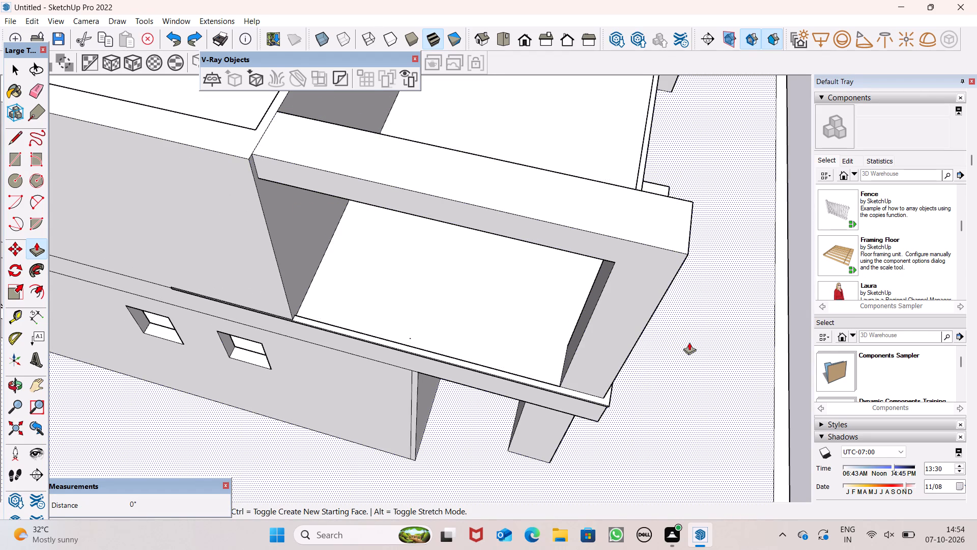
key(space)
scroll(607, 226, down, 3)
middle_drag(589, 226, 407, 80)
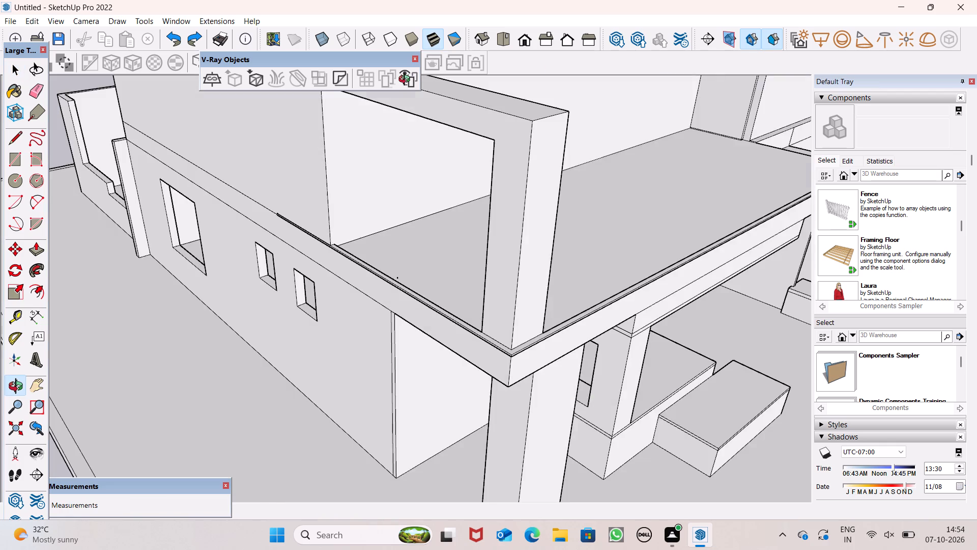
Examine the corner post, beam and upper-storey walls from several sides.
middle_drag(407, 80, 552, 83)
scroll(508, 243, down, 3)
scroll(411, 164, up, 3)
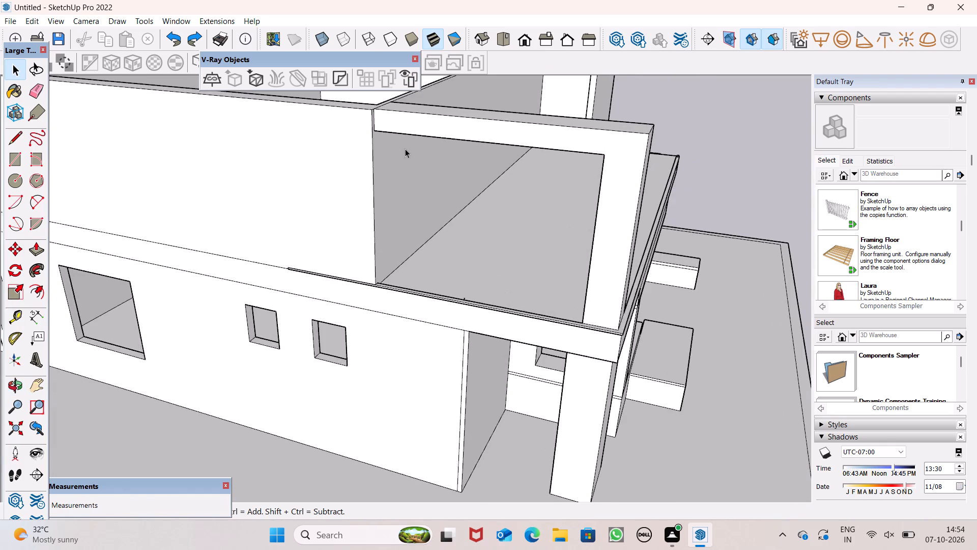
scroll(405, 149, up, 3)
middle_drag(408, 150, 411, 107)
scroll(456, 259, down, 5)
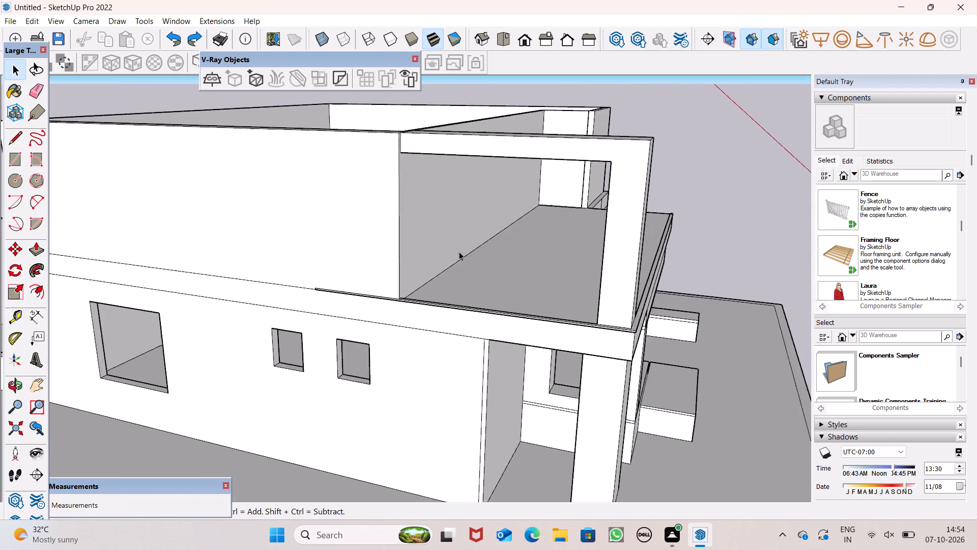
scroll(459, 252, down, 3)
scroll(427, 173, up, 7)
middle_drag(454, 255, 435, 216)
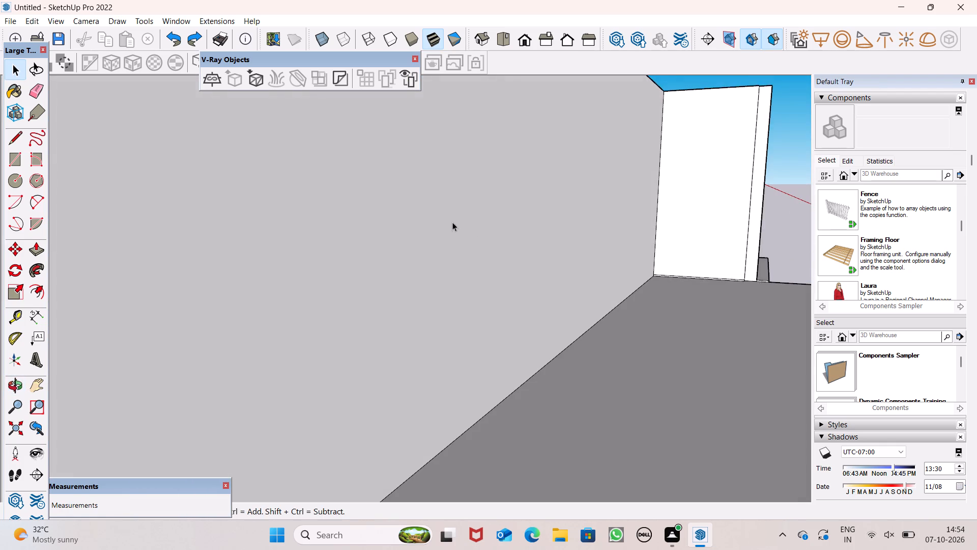
scroll(491, 188, down, 5)
scroll(568, 260, down, 8)
middle_drag(585, 274, 486, 322)
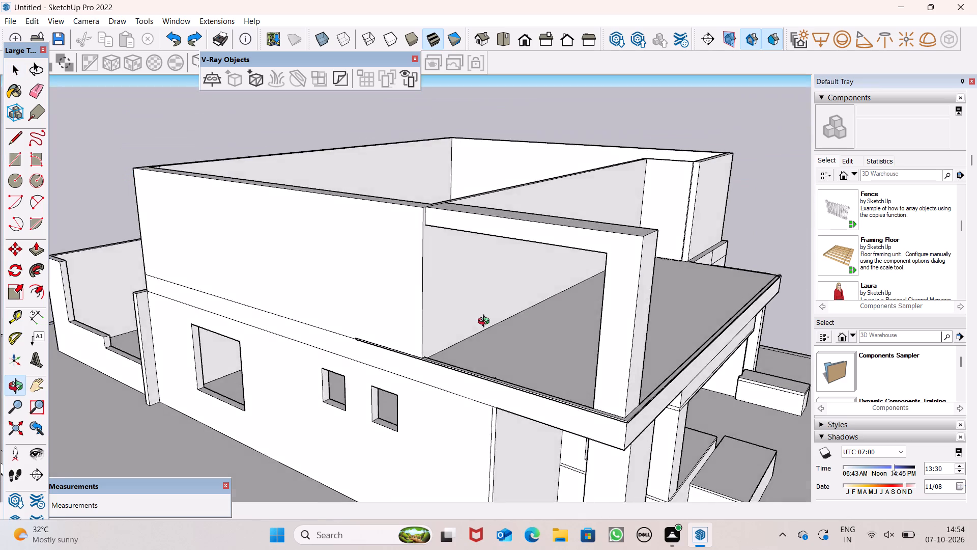
middle_drag(486, 322, 430, 323)
scroll(470, 390, down, 2)
Draw a short line across the top of the terrace border from the corner post's inner foot to the border's outer edge.
middle_drag(457, 448, 457, 477)
scroll(406, 477, up, 10)
middle_drag(429, 460, 417, 483)
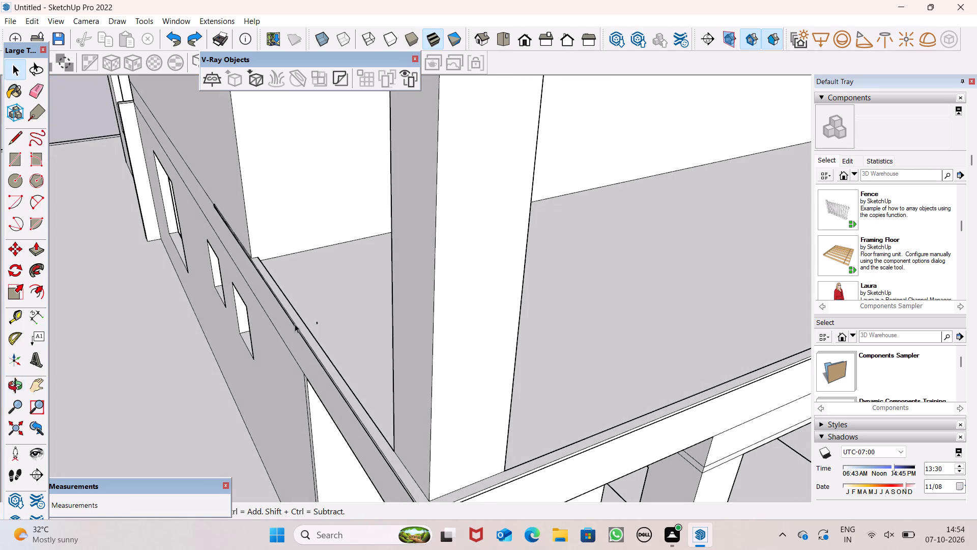
click(45, 90)
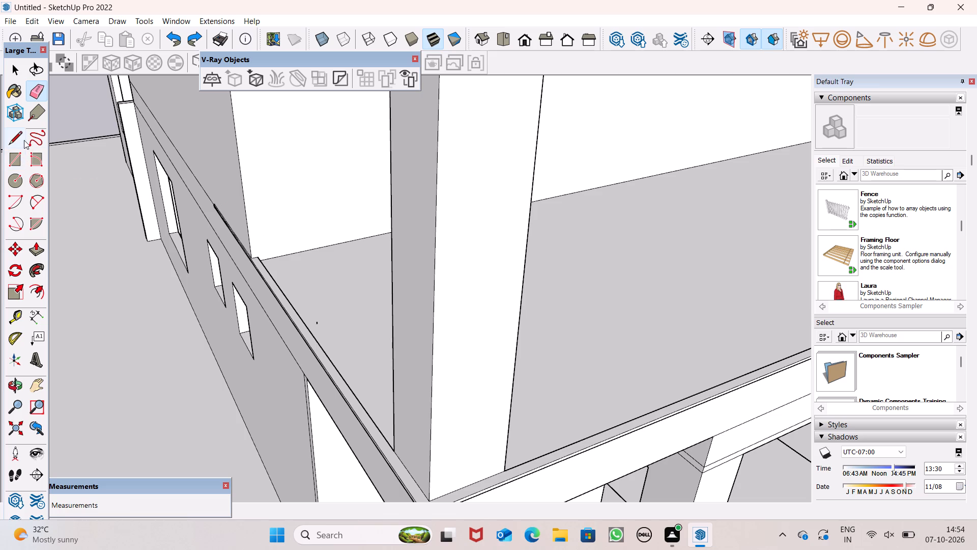
click(24, 140)
scroll(480, 476, up, 5)
scroll(390, 461, down, 1)
scroll(388, 452, up, 1)
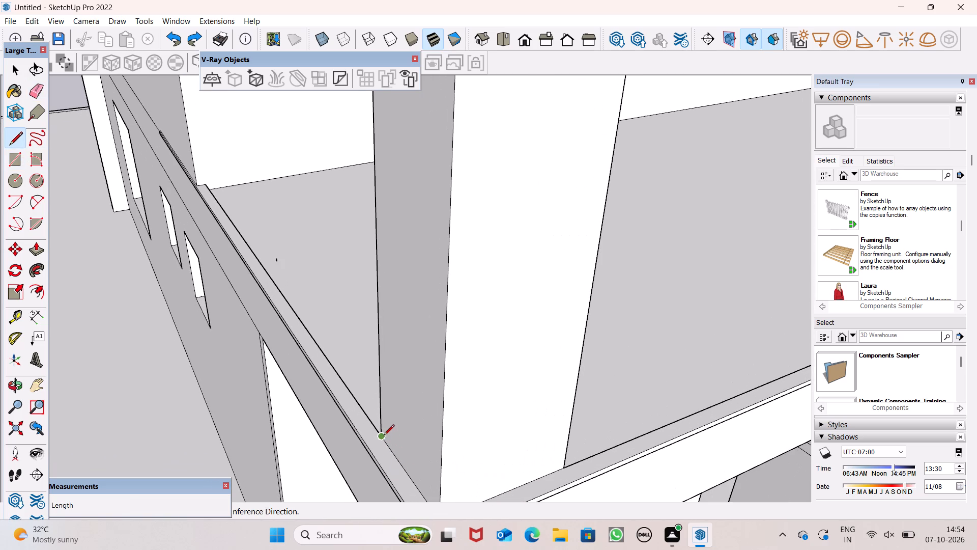
drag(384, 434, 376, 437)
click(369, 443)
scroll(413, 403, down, 5)
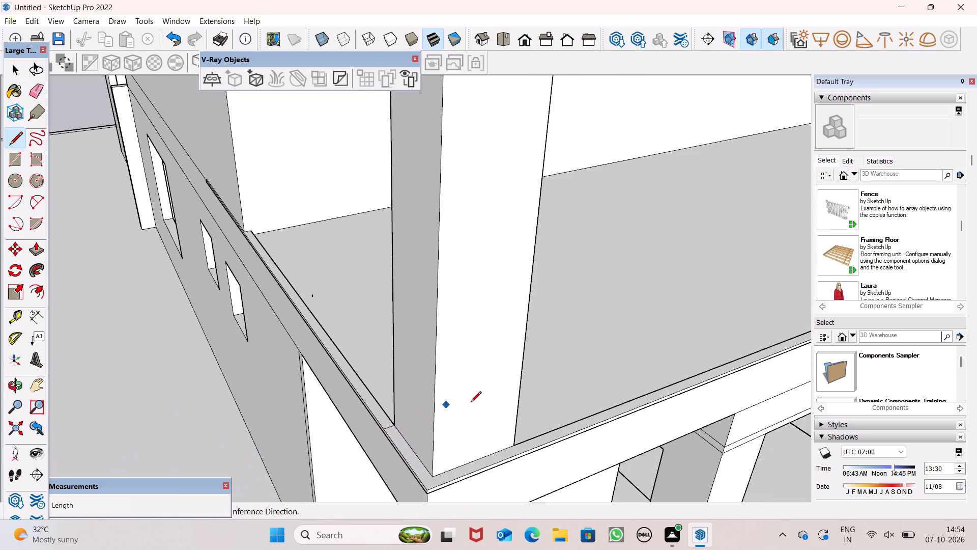
Examine the terrace border and corner post from the terrace side and from outside the house.
middle_drag(502, 427, 158, 438)
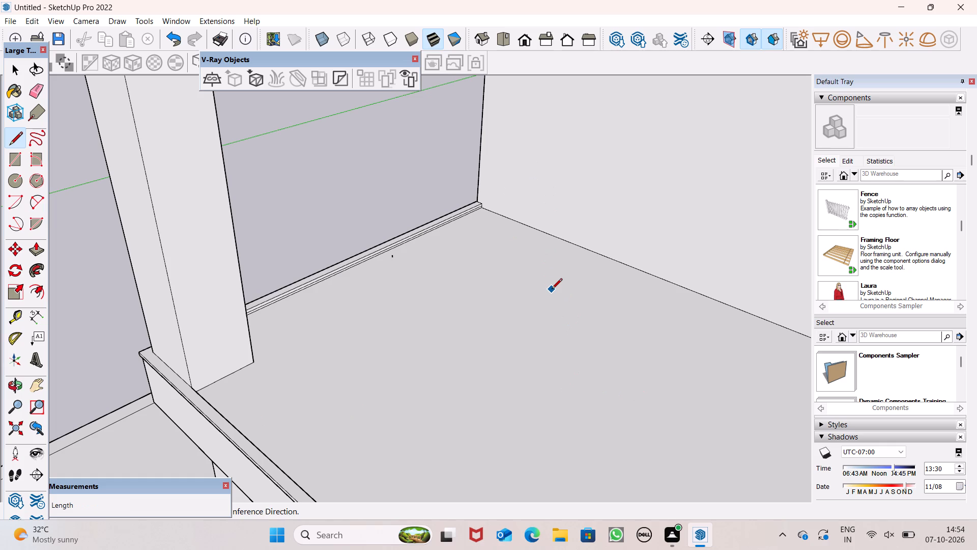
scroll(565, 323, down, 3)
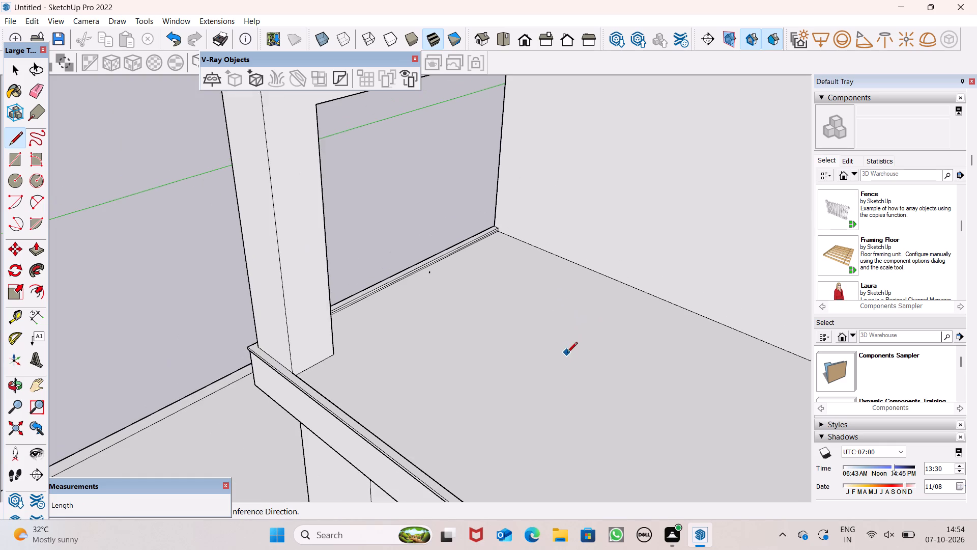
scroll(579, 310, down, 6)
middle_drag(574, 338, 974, 413)
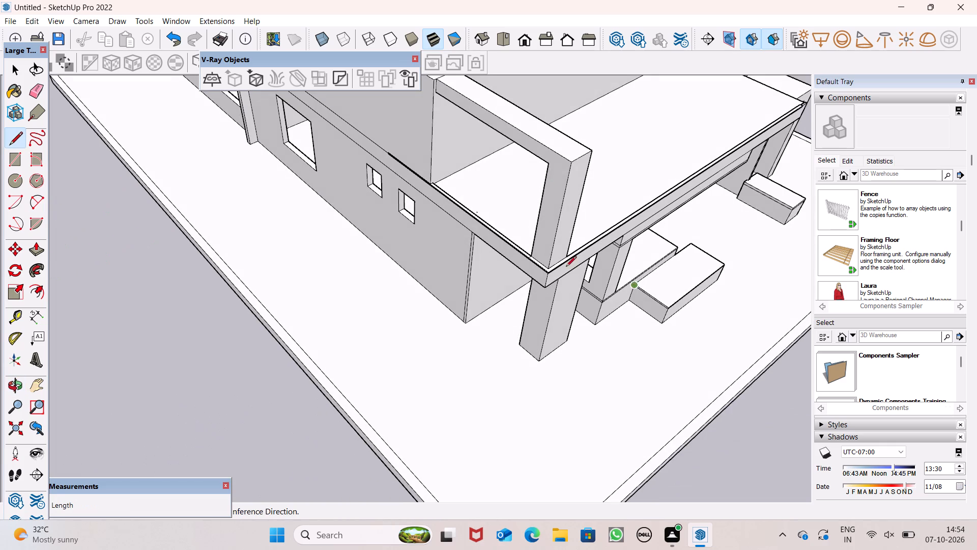
scroll(502, 152, up, 1)
middle_drag(515, 168, 713, 56)
scroll(516, 168, up, 1)
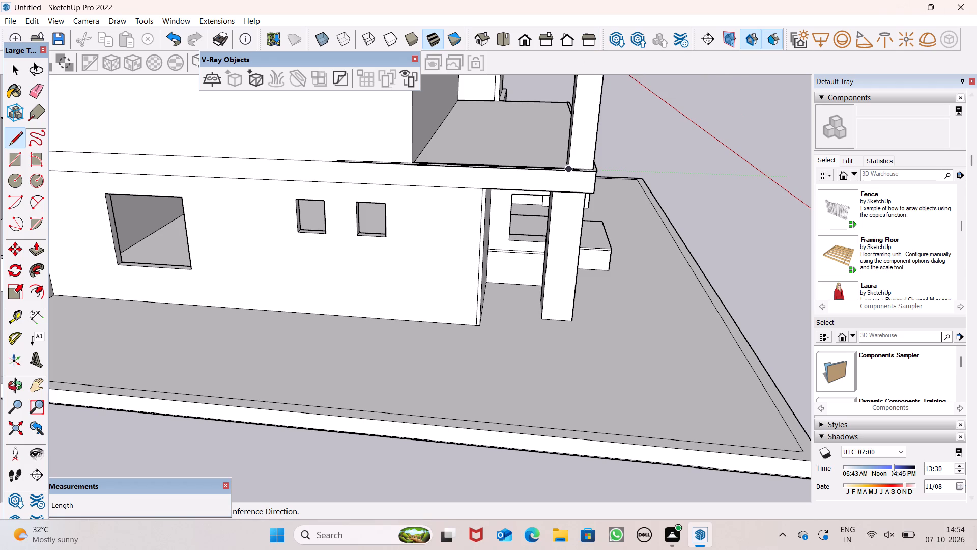
scroll(485, 154, down, 5)
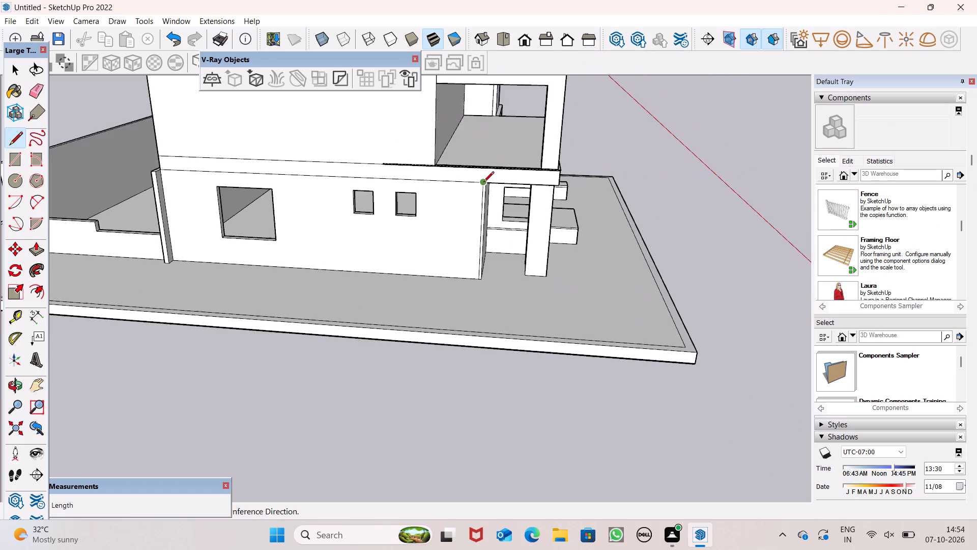
Erase the long edge of the thin strip at the base of the upper-storey wall, above the two small windows.
middle_drag(458, 181, 475, 323)
scroll(436, 277, up, 13)
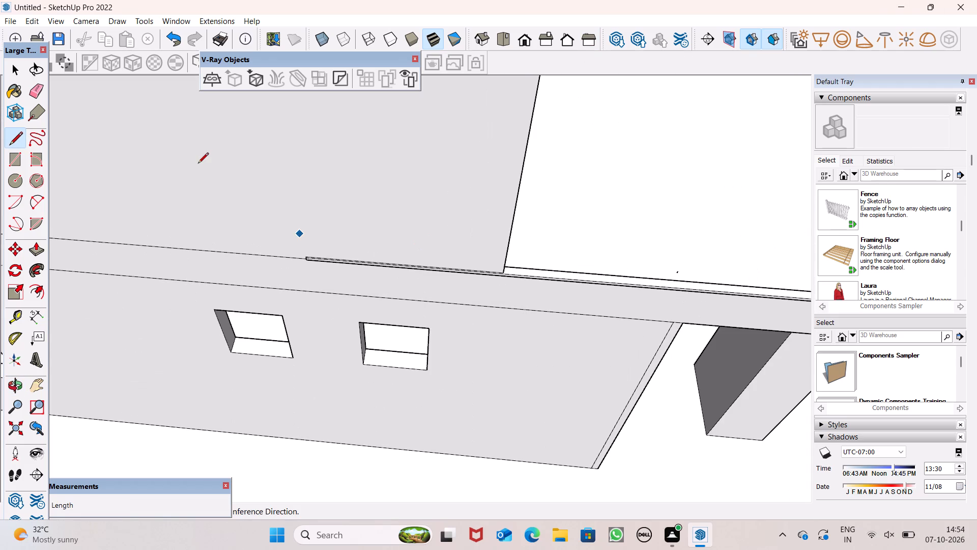
click(43, 86)
scroll(400, 291, up, 5)
scroll(305, 238, up, 4)
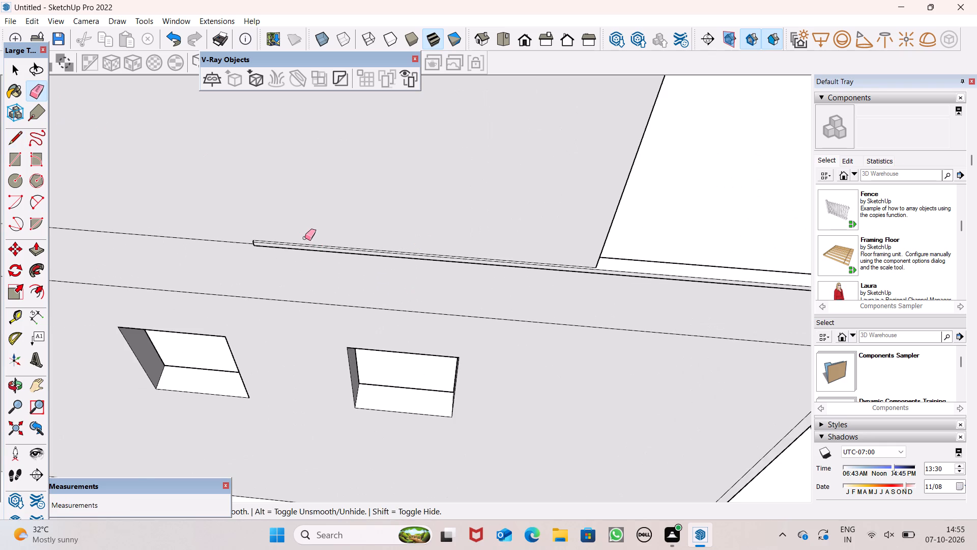
scroll(305, 238, up, 5)
click(273, 256)
Start Push/Pull for the thin strip at the base of the upper-storey wall.
middle_drag(319, 306, 364, 209)
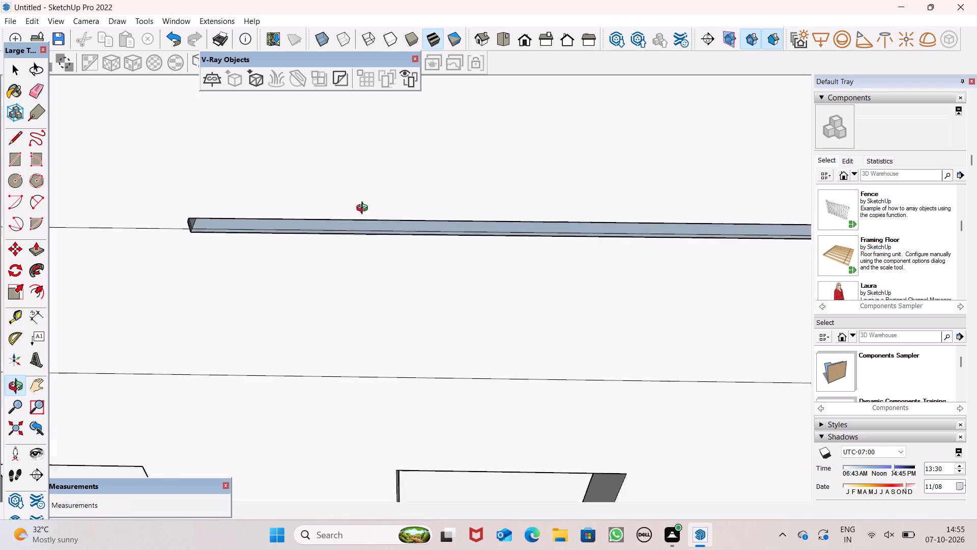
middle_drag(364, 209, 381, 177)
scroll(371, 183, down, 3)
middle_drag(354, 171, 367, 104)
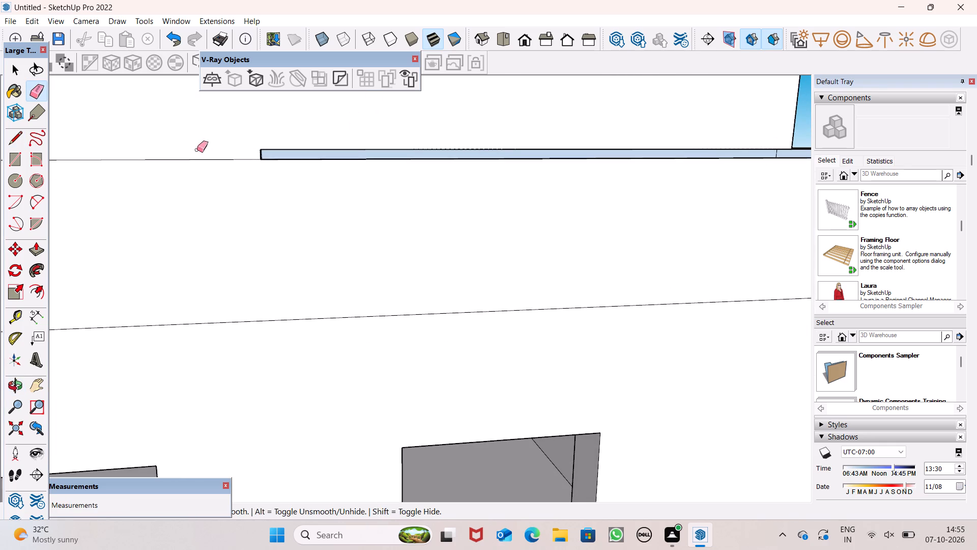
click(30, 251)
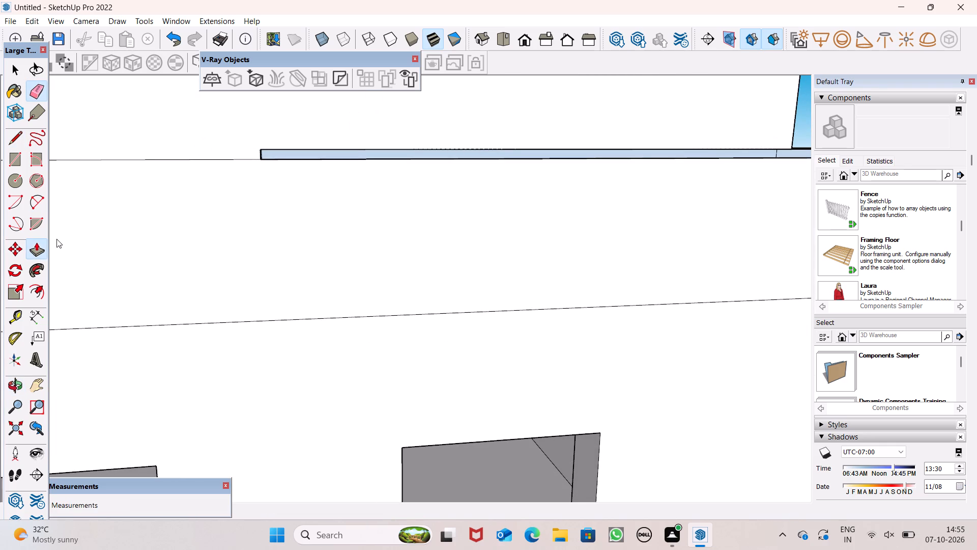
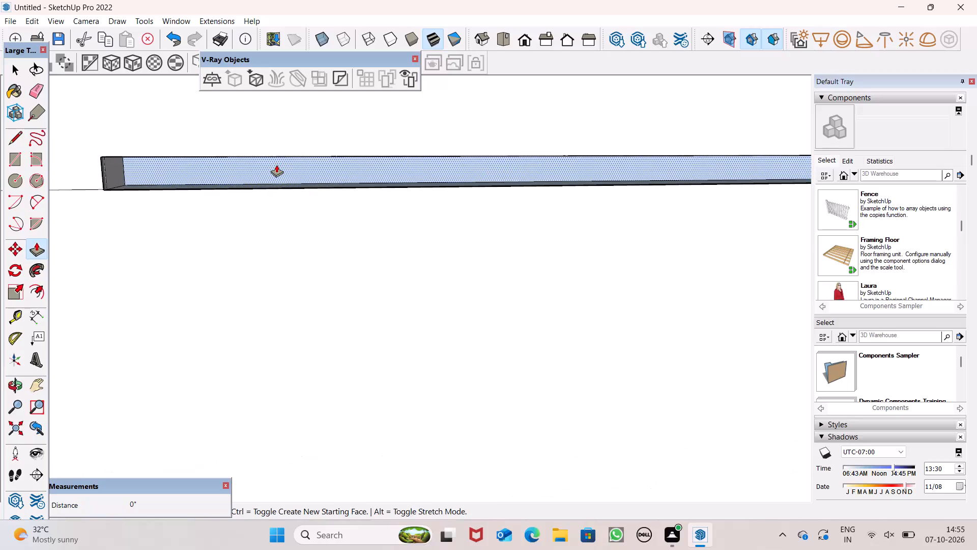
Push/Pull the thin strip at the base of the upper-storey wall about 2 7/16", and its adjoining narrow face 7/16".
drag(276, 163, 268, 187)
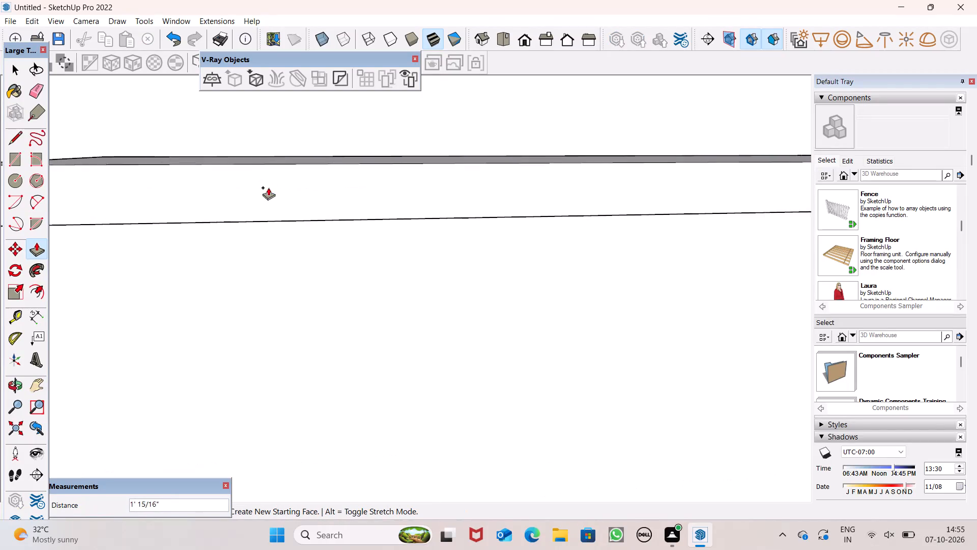
drag(268, 187, 306, 137)
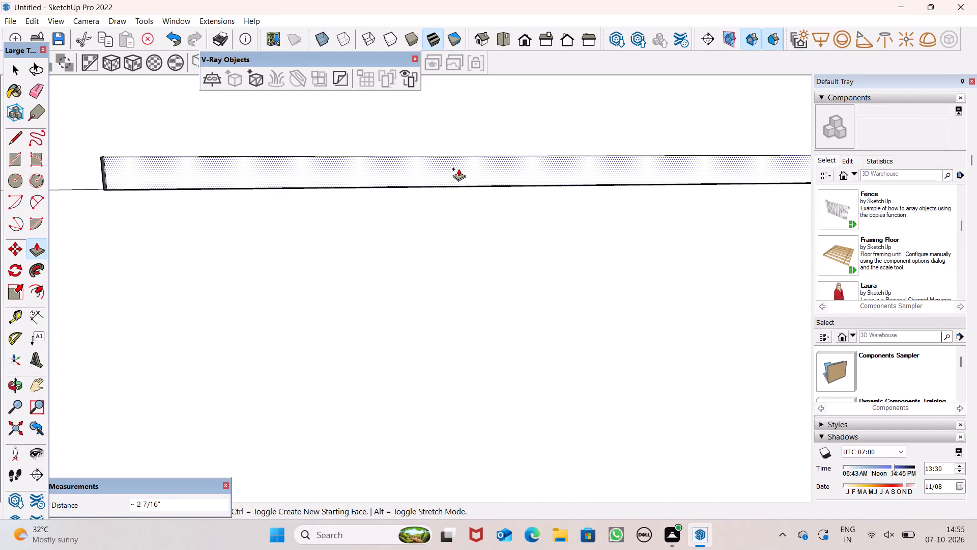
scroll(443, 189, down, 5)
middle_drag(437, 191, 407, 392)
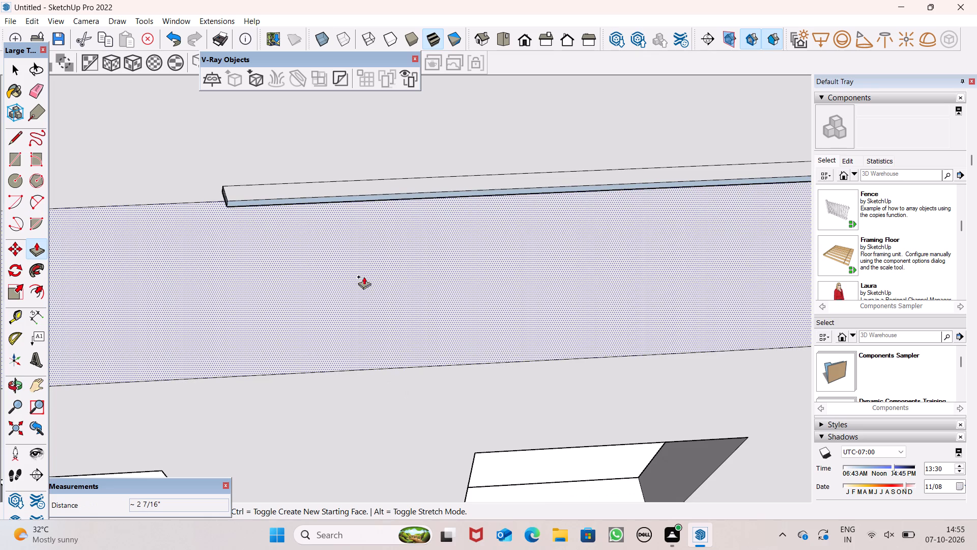
scroll(270, 189, up, 6)
drag(262, 193, 186, 184)
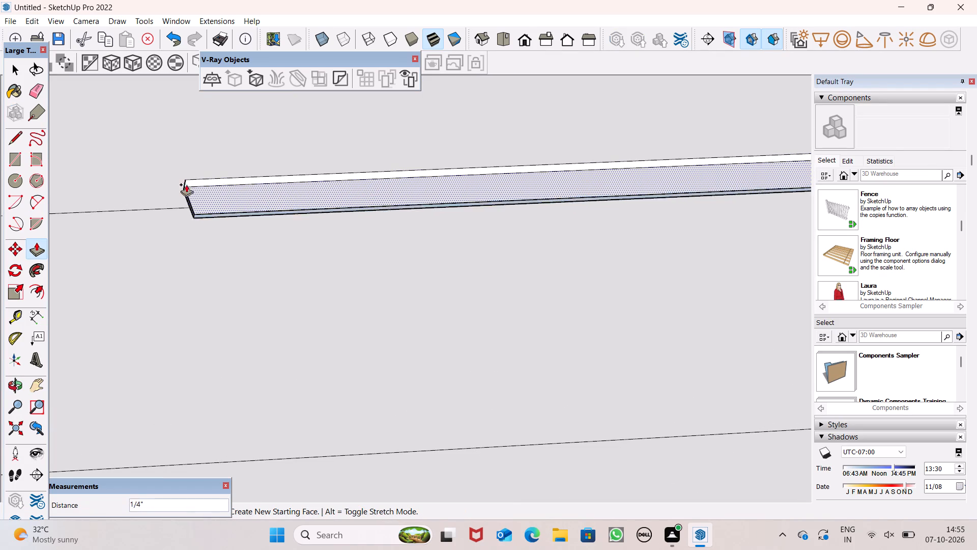
drag(186, 184, 167, 184)
Push/Pull the end of the thin strip above the small windows about 1' 3 5/16" along the wall.
scroll(329, 155, down, 5)
middle_drag(331, 189, 344, 208)
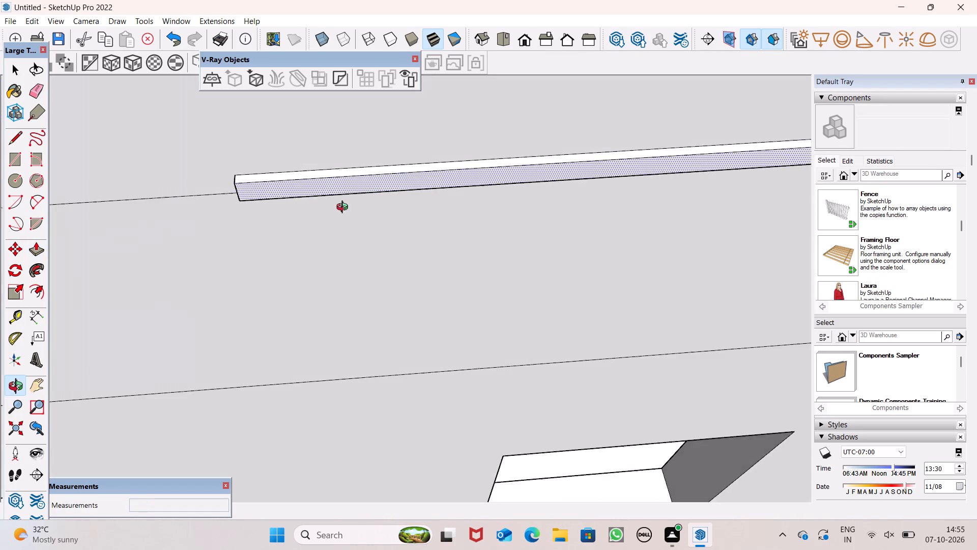
middle_drag(344, 208, 369, 265)
scroll(336, 188, down, 3)
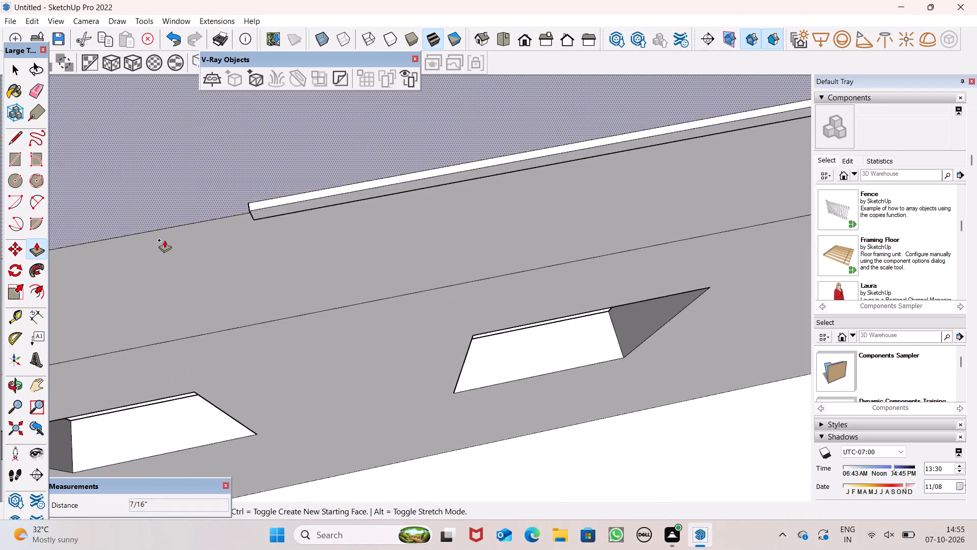
middle_drag(218, 226, 503, 101)
drag(330, 197, 413, 101)
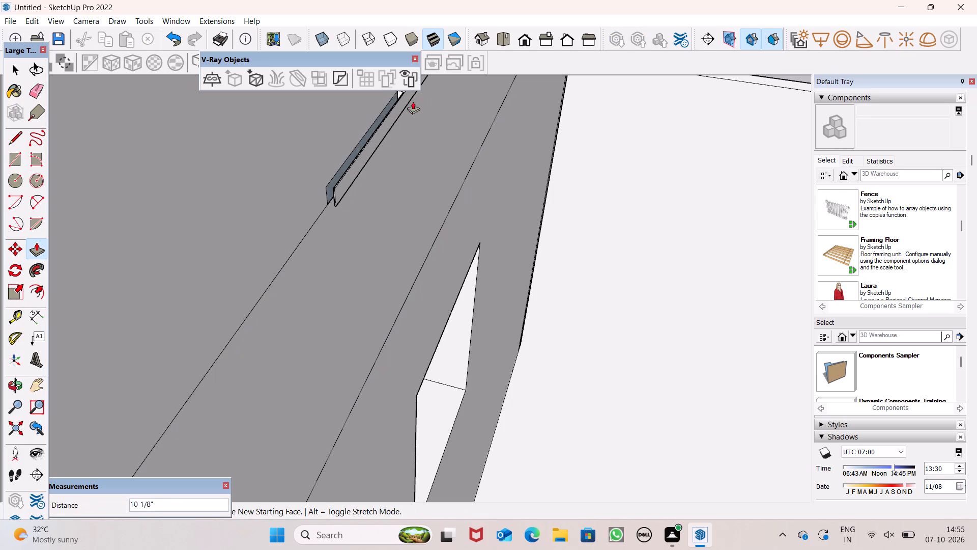
drag(413, 101, 450, 76)
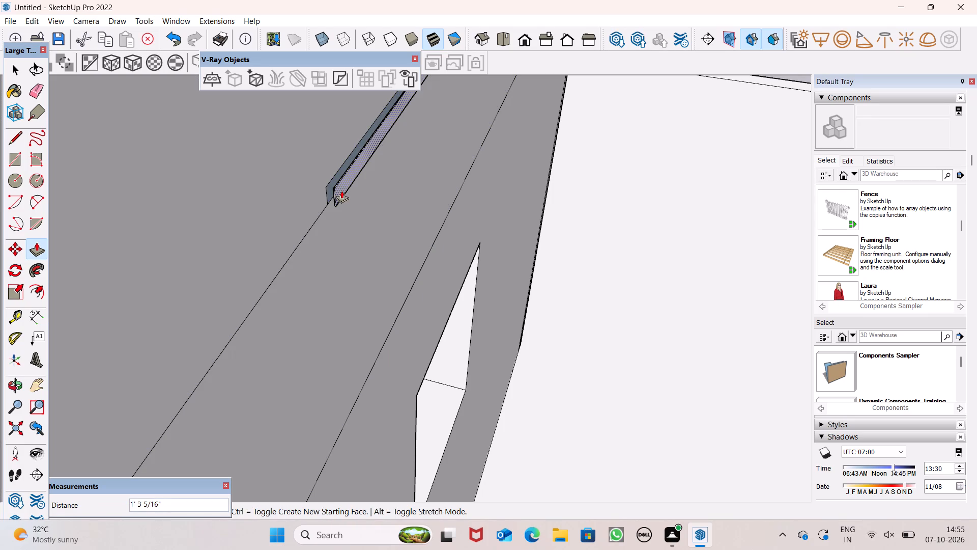
Push the remaining lip along the thin strip back towards the wall band above the small windows.
middle_drag(360, 195, 214, 277)
scroll(336, 245, down, 3)
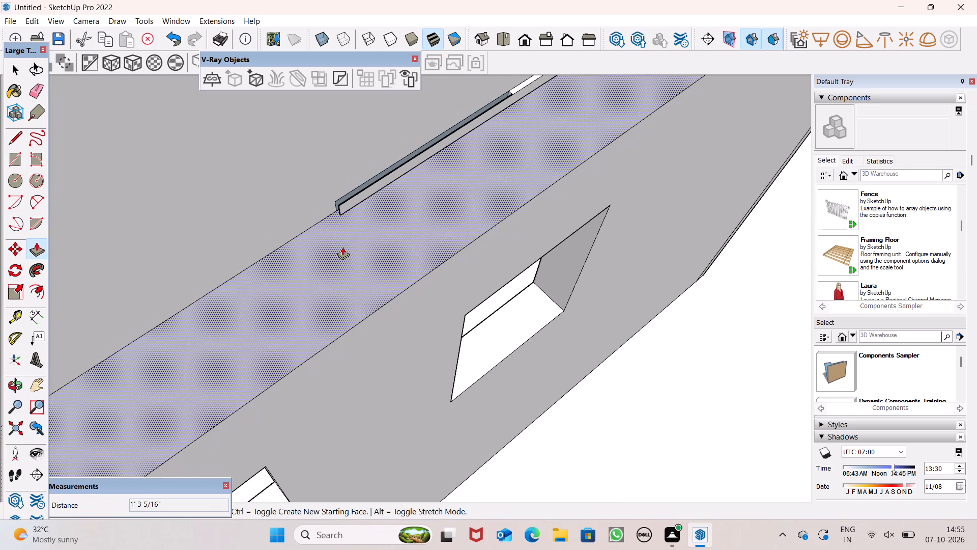
scroll(521, 68, up, 7)
scroll(502, 109, up, 3)
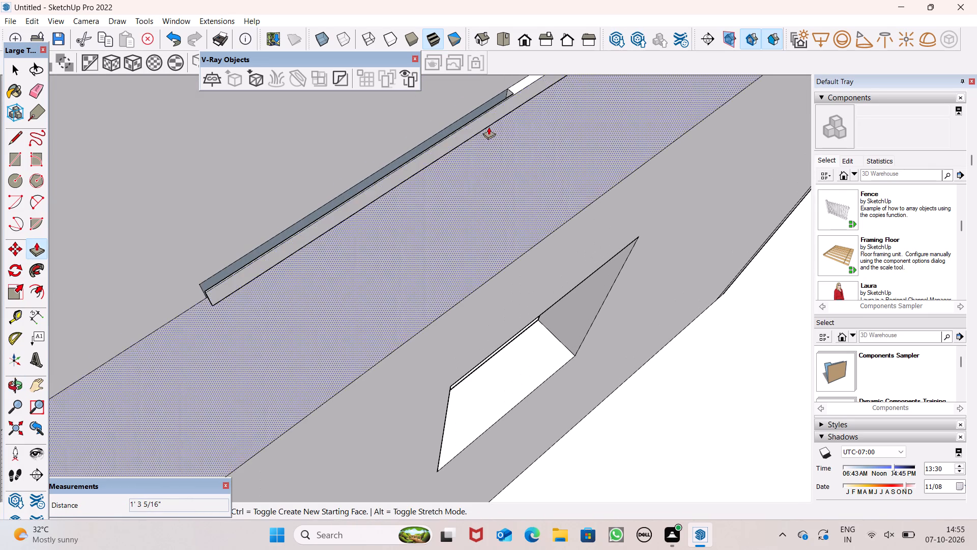
drag(399, 168, 409, 181)
click(409, 181)
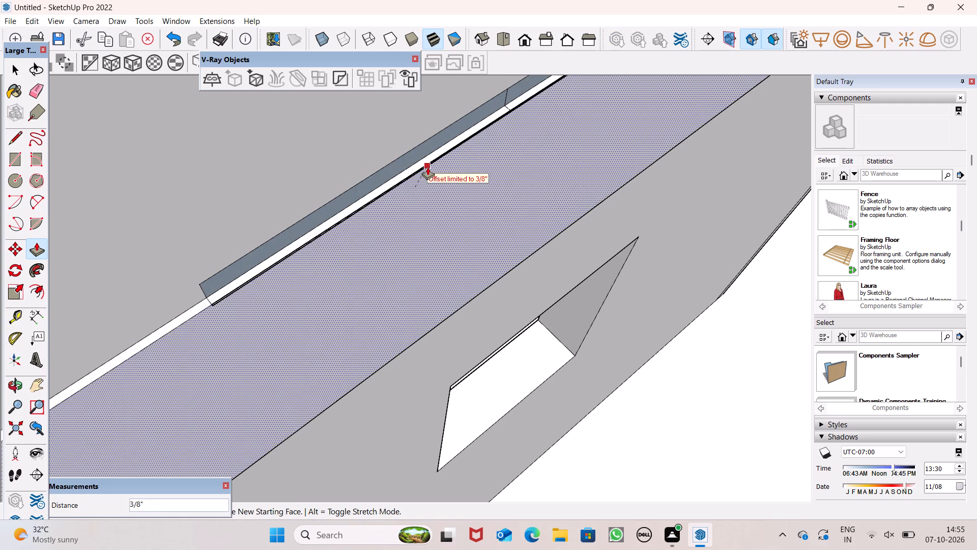
key(space)
Erase the first section of the leftover sliver along the wall band, including its short end edge.
scroll(418, 179, down, 5)
middle_drag(383, 195, 304, 268)
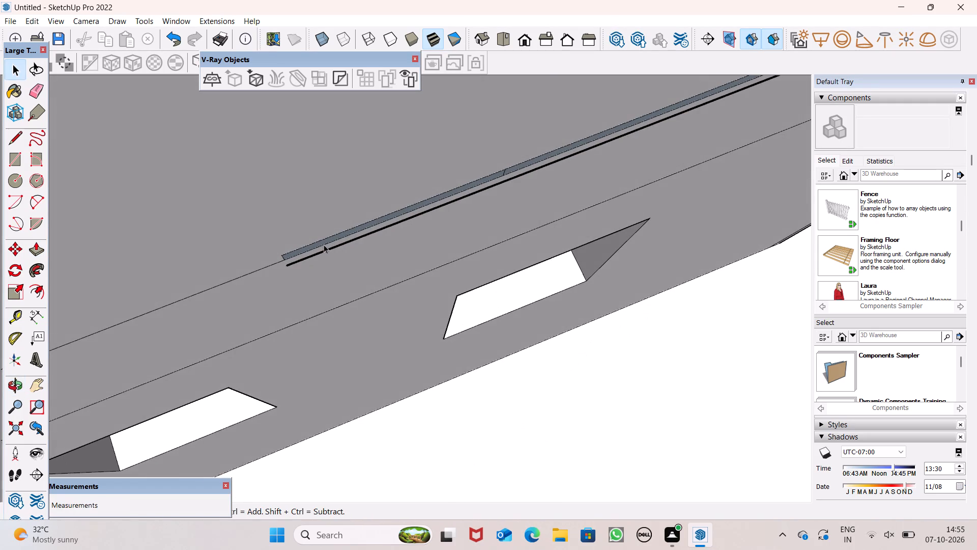
scroll(345, 225, down, 4)
scroll(322, 210, up, 3)
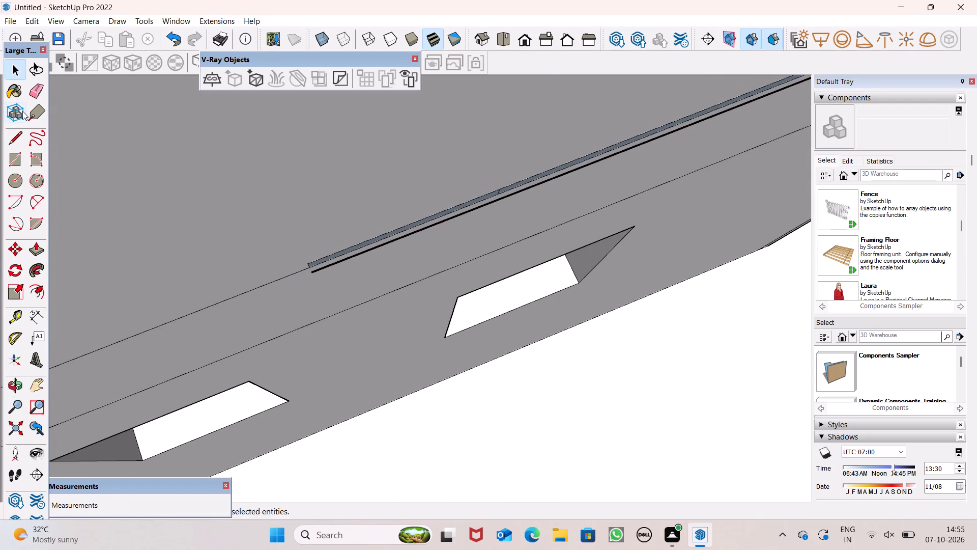
click(36, 96)
scroll(249, 213, up, 8)
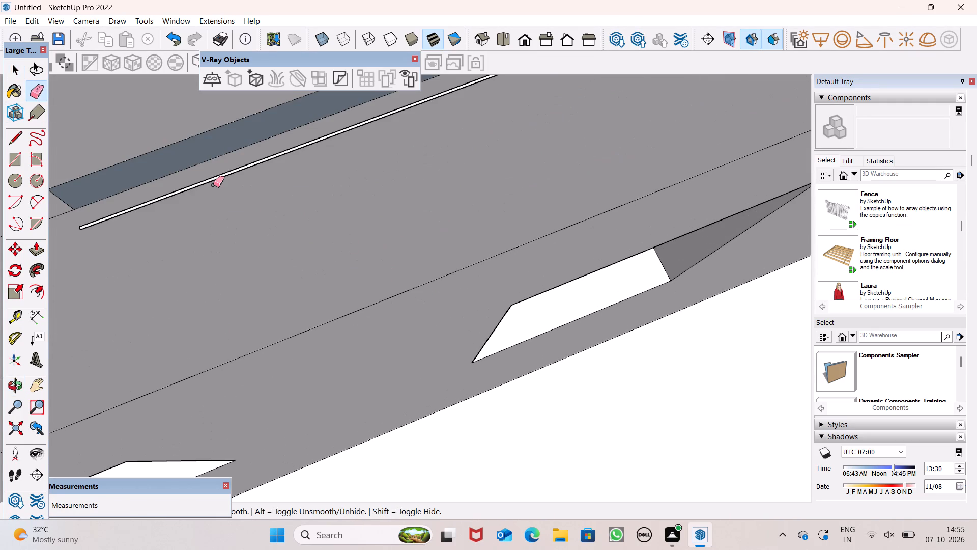
click(222, 174)
click(78, 231)
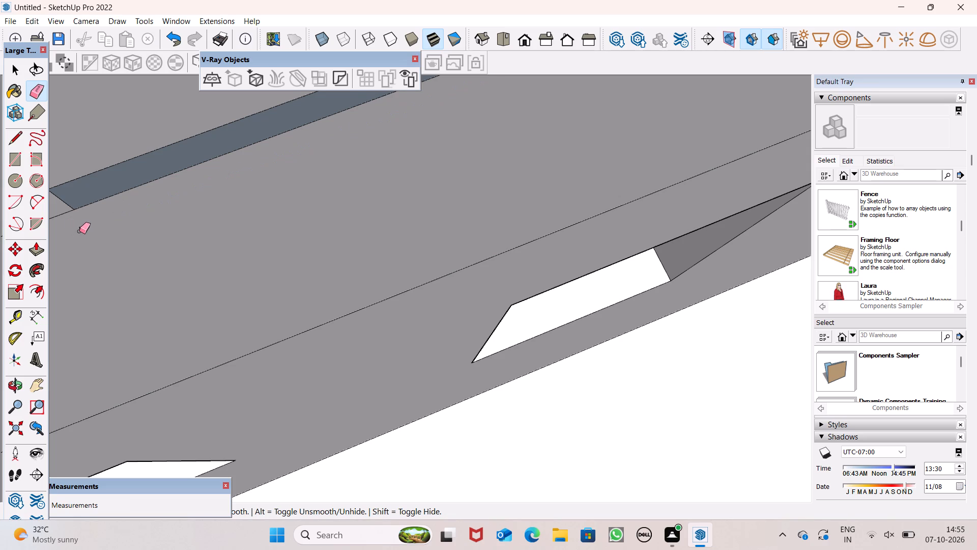
Erase the remaining section of the leftover sliver along the wall band, up to the terrace corner.
scroll(120, 201, down, 5)
scroll(411, 199, down, 6)
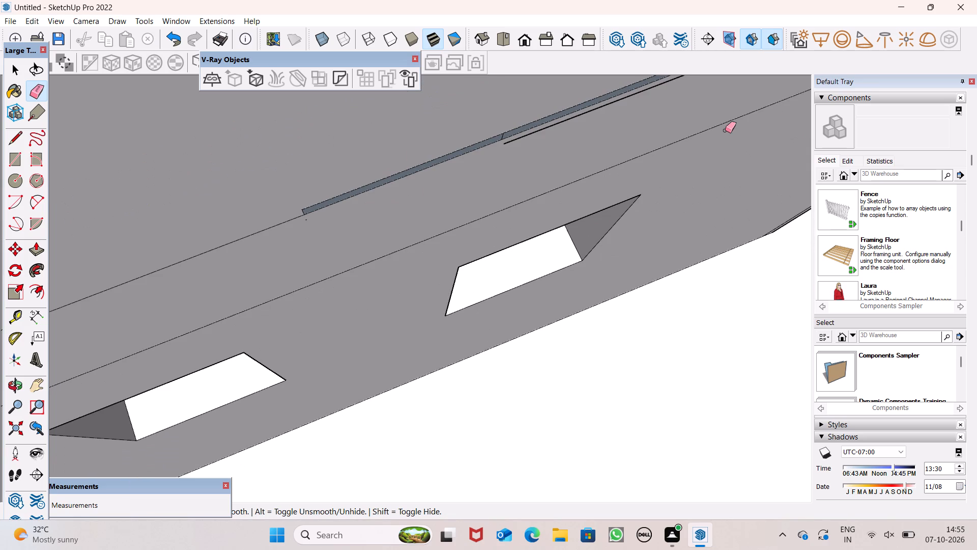
scroll(284, 264, down, 1)
scroll(399, 162, down, 9)
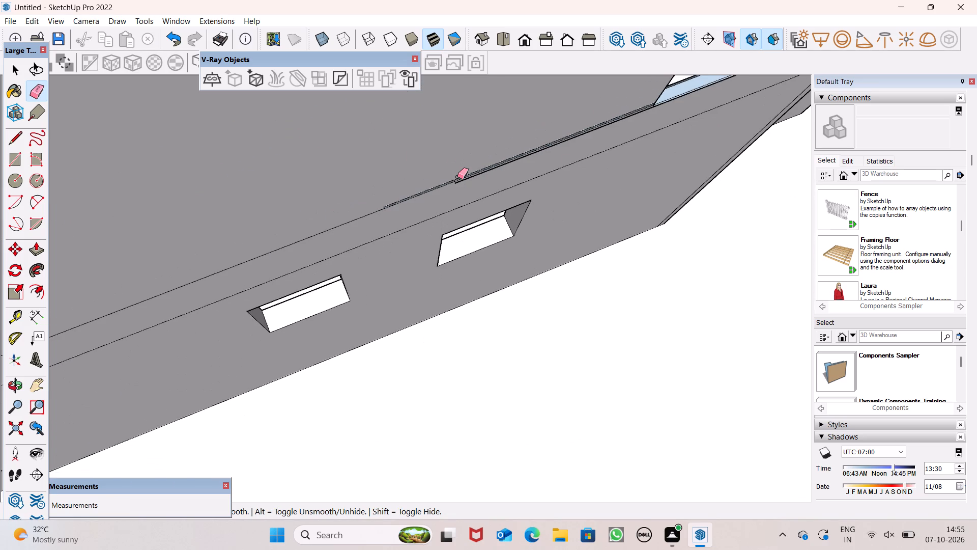
scroll(768, 107, up, 2)
scroll(641, 223, down, 16)
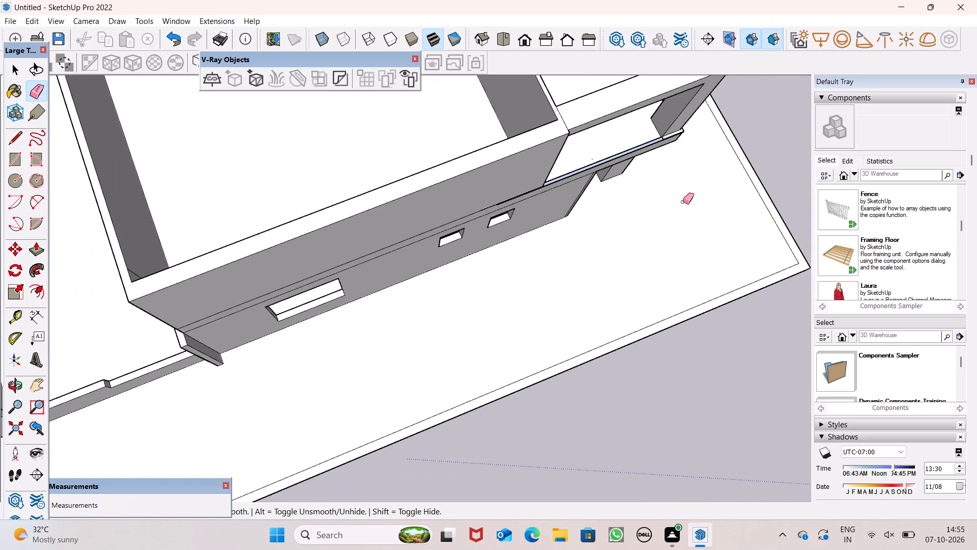
middle_drag(615, 149, 631, 32)
scroll(631, 32, up, 1)
scroll(601, 130, down, 1)
scroll(601, 130, up, 7)
scroll(512, 202, up, 4)
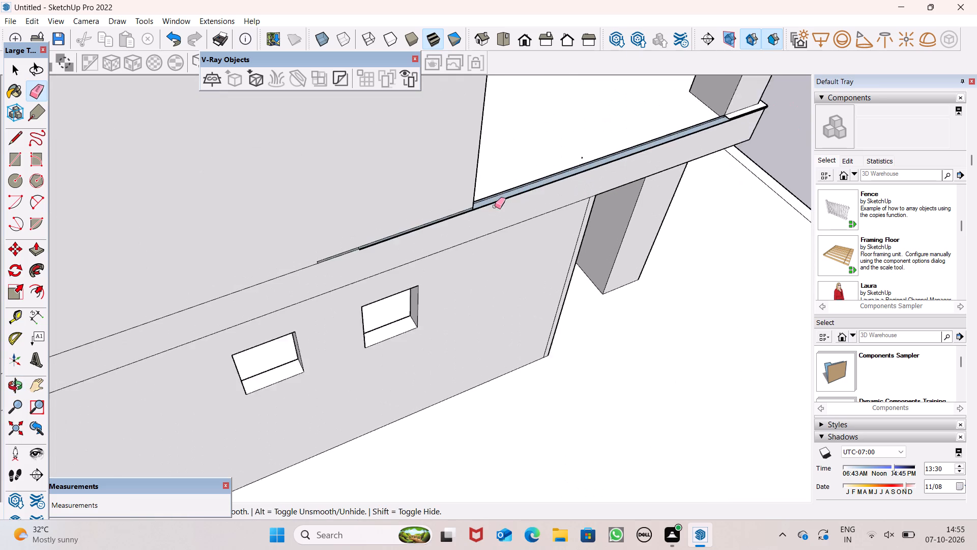
scroll(495, 206, up, 1)
scroll(393, 217, up, 7)
scroll(356, 261, up, 7)
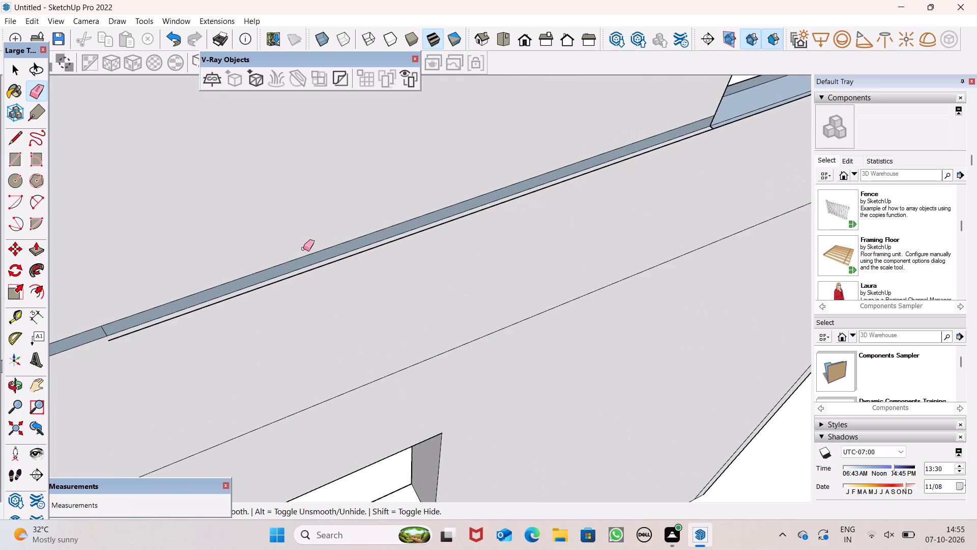
double_click(291, 278)
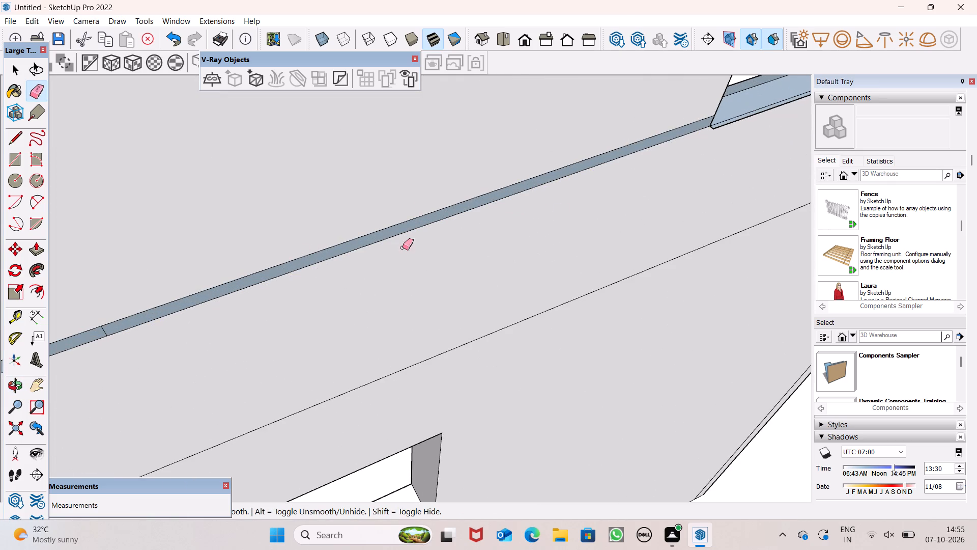
Erase the surplus edges along the outer side of the terrace border where it meets the upper-storey wall corner.
scroll(627, 184, down, 4)
scroll(473, 218, down, 6)
middle_drag(689, 200, 482, 218)
scroll(490, 262, up, 6)
middle_drag(441, 318, 385, 323)
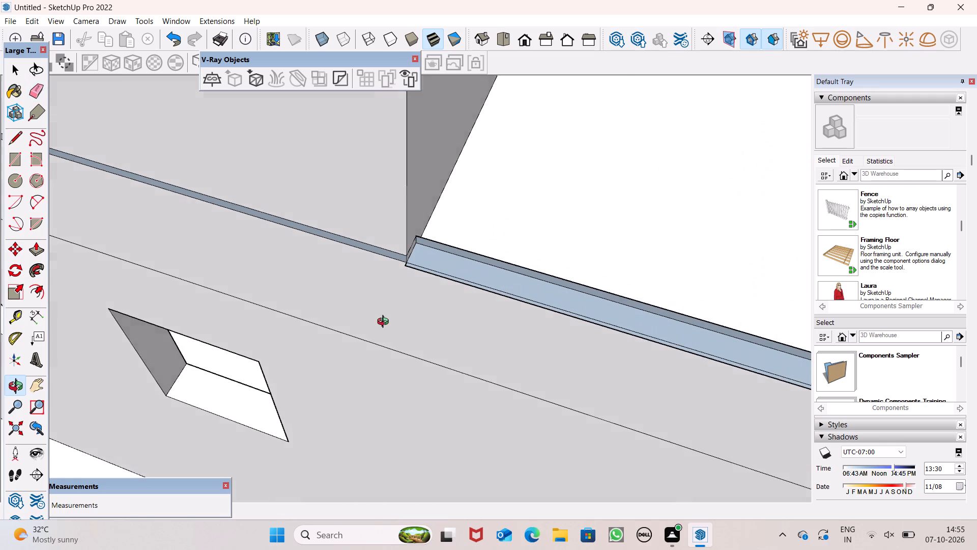
middle_drag(385, 323, 304, 304)
scroll(304, 291, up, 1)
scroll(332, 260, up, 6)
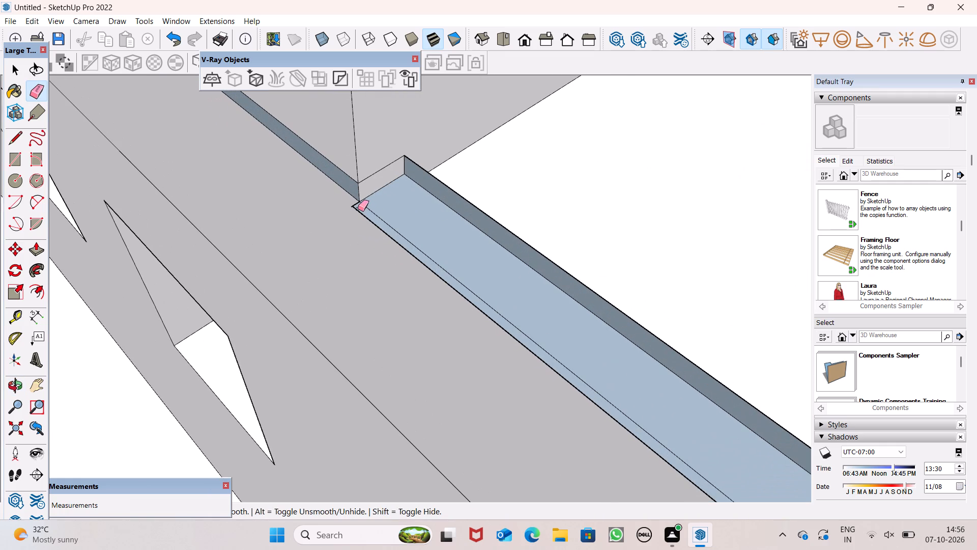
drag(356, 202, 364, 226)
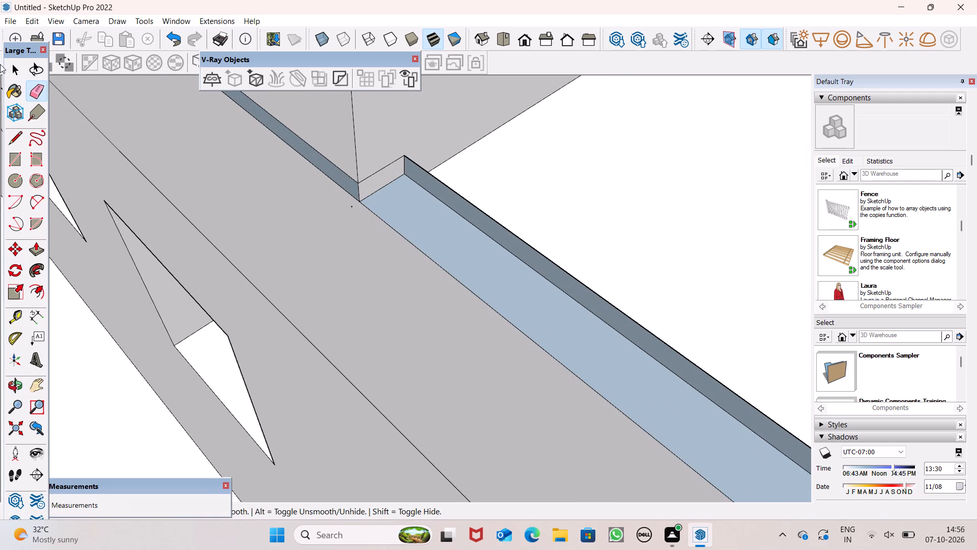
Draw a rectangle about 10' 1" long over the open terrace border strip, from the wall corner to the corner post.
drag(8, 161, 31, 160)
scroll(499, 137, down, 11)
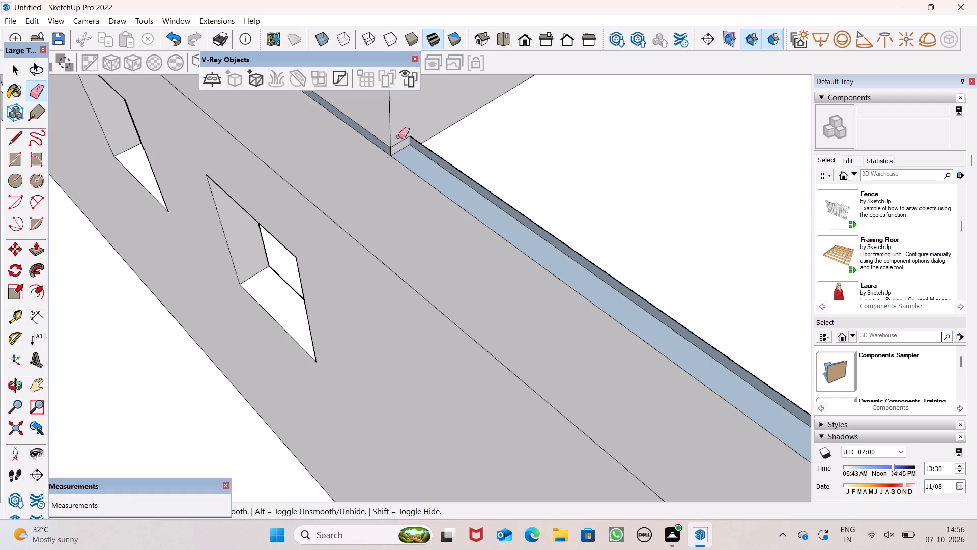
drag(18, 161, 30, 159)
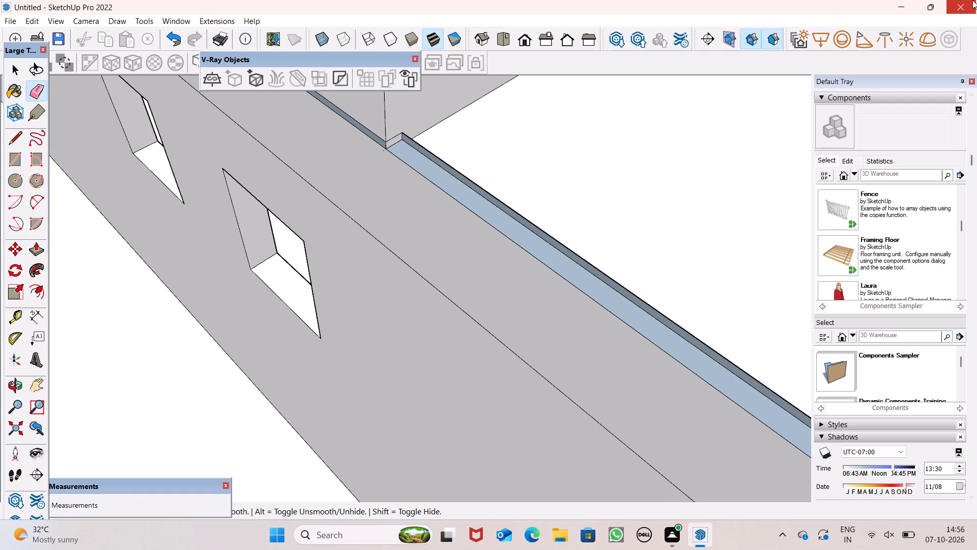
click(19, 168)
scroll(449, 146, down, 2)
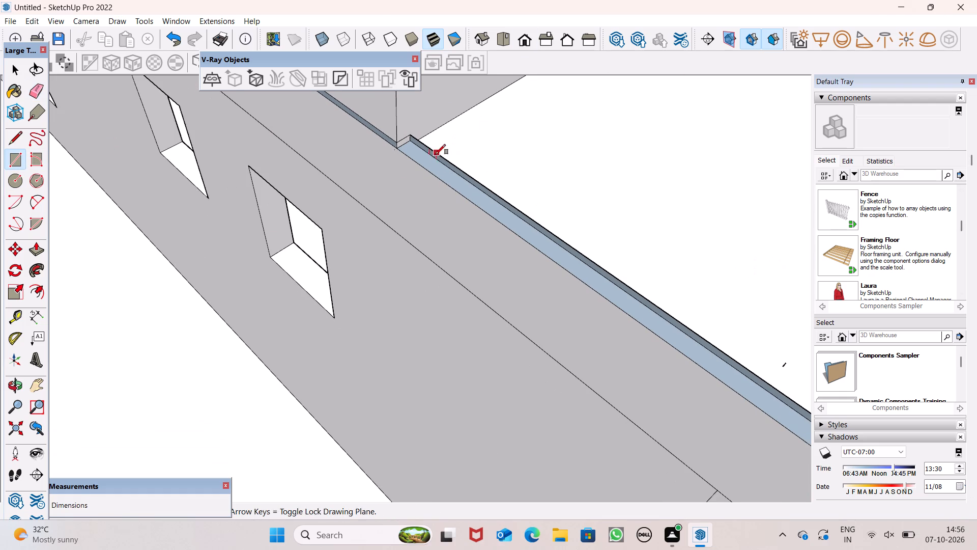
scroll(423, 152, down, 10)
middle_drag(638, 330, 481, 406)
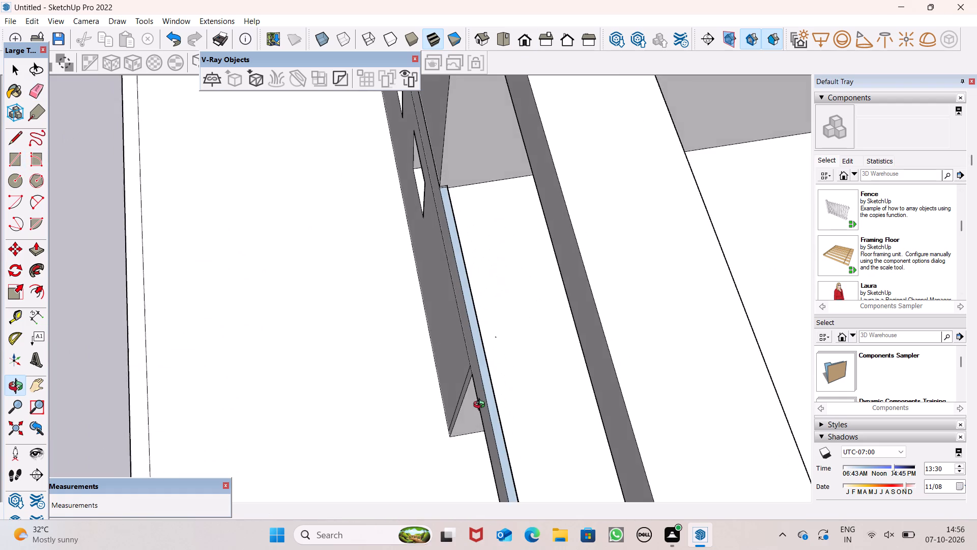
middle_drag(481, 406, 479, 385)
scroll(525, 211, down, 2)
scroll(525, 211, up, 1)
scroll(525, 211, down, 1)
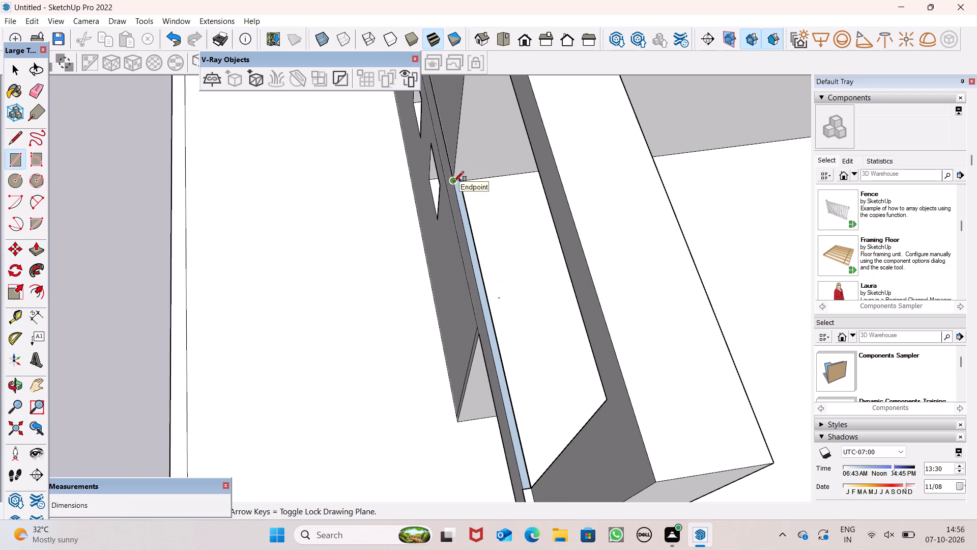
click(454, 181)
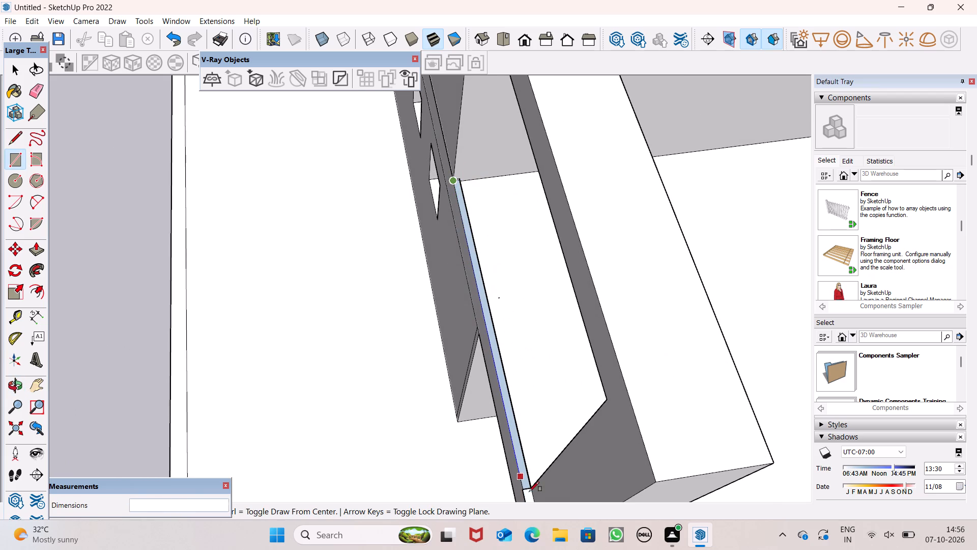
scroll(522, 492, up, 3)
scroll(519, 492, down, 1)
scroll(532, 497, up, 13)
scroll(526, 491, down, 1)
scroll(526, 491, up, 2)
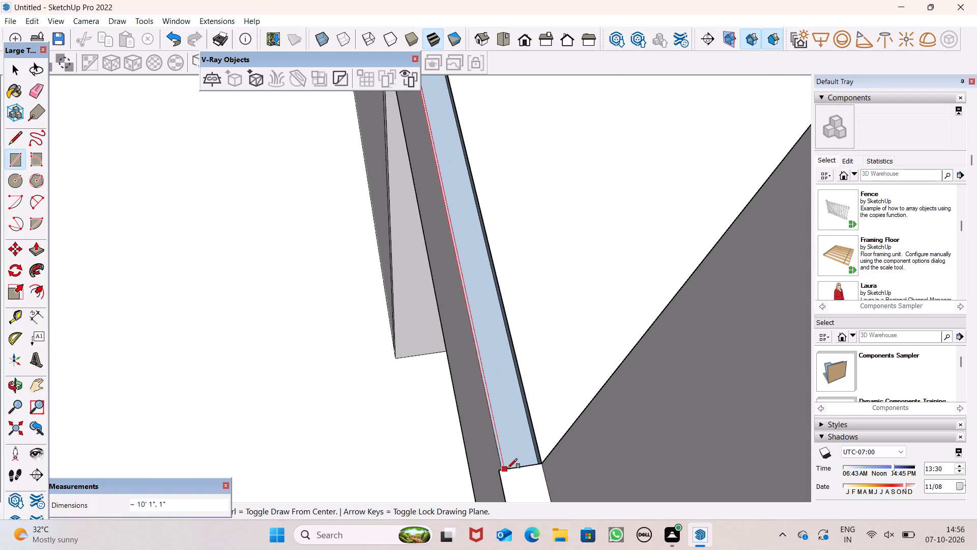
click(507, 466)
scroll(557, 362, down, 15)
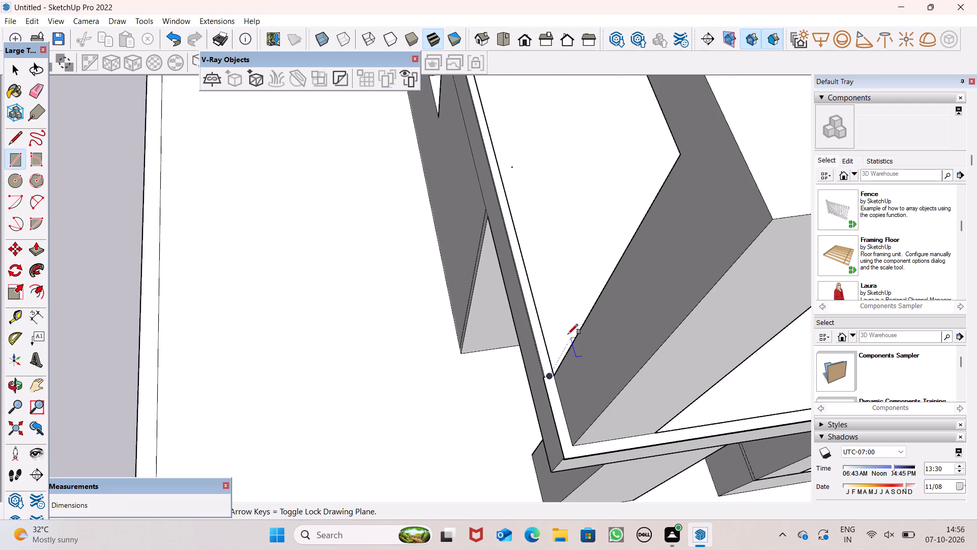
scroll(568, 334, down, 3)
middle_drag(585, 347, 748, 279)
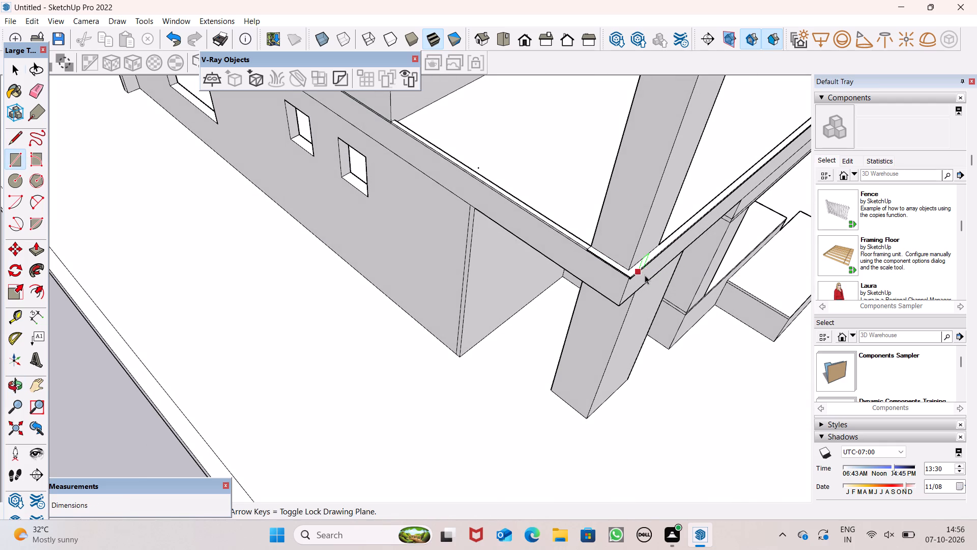
key(space)
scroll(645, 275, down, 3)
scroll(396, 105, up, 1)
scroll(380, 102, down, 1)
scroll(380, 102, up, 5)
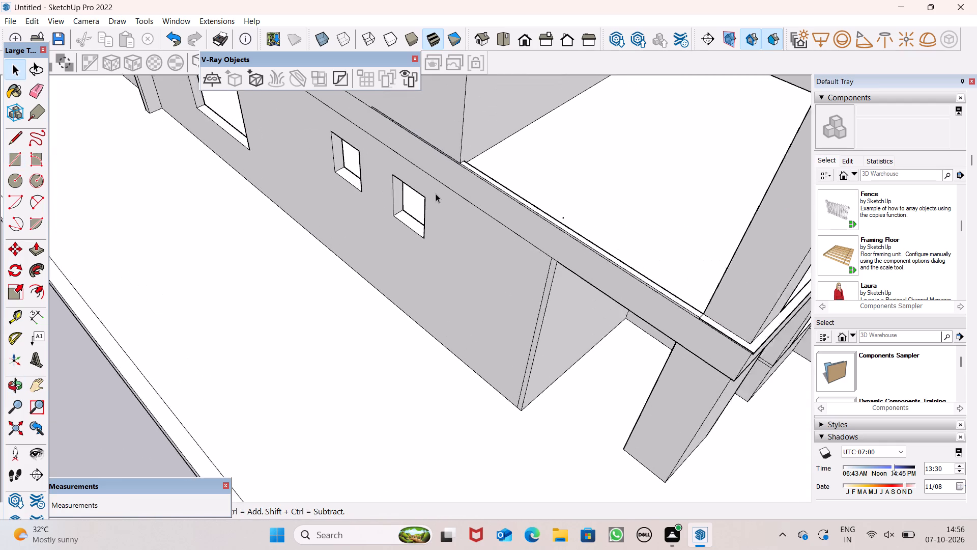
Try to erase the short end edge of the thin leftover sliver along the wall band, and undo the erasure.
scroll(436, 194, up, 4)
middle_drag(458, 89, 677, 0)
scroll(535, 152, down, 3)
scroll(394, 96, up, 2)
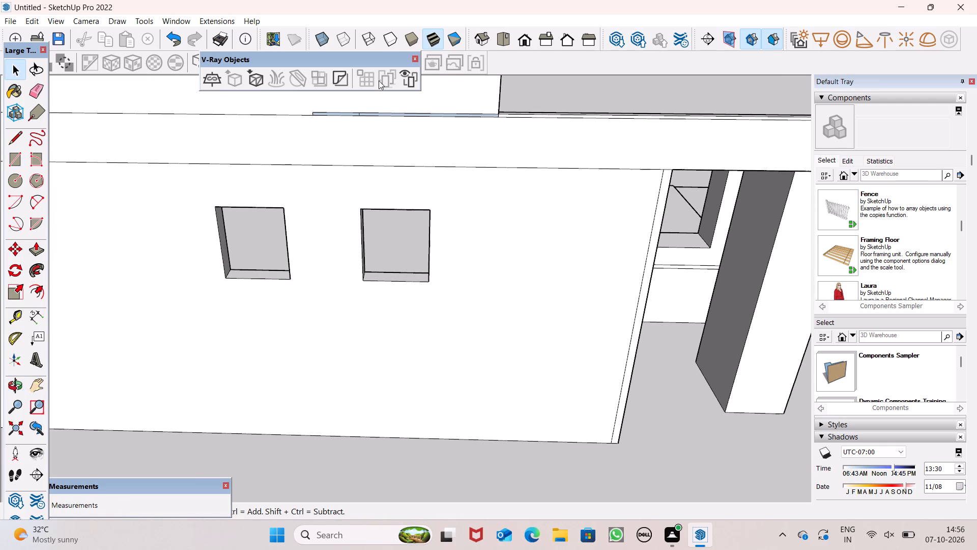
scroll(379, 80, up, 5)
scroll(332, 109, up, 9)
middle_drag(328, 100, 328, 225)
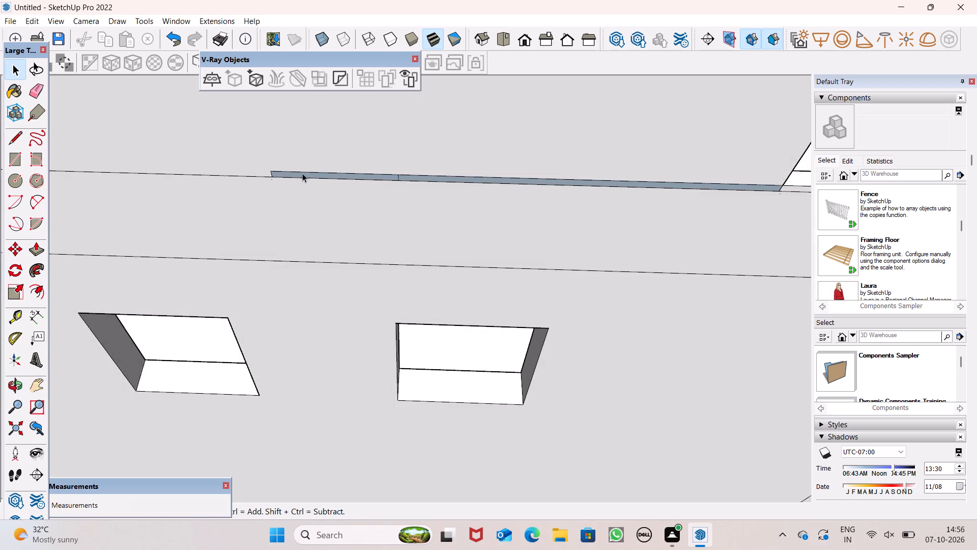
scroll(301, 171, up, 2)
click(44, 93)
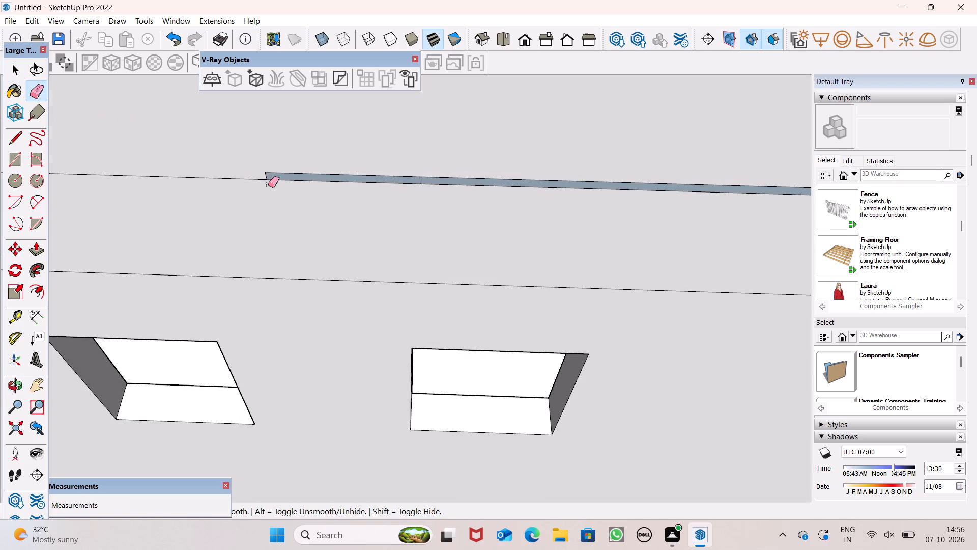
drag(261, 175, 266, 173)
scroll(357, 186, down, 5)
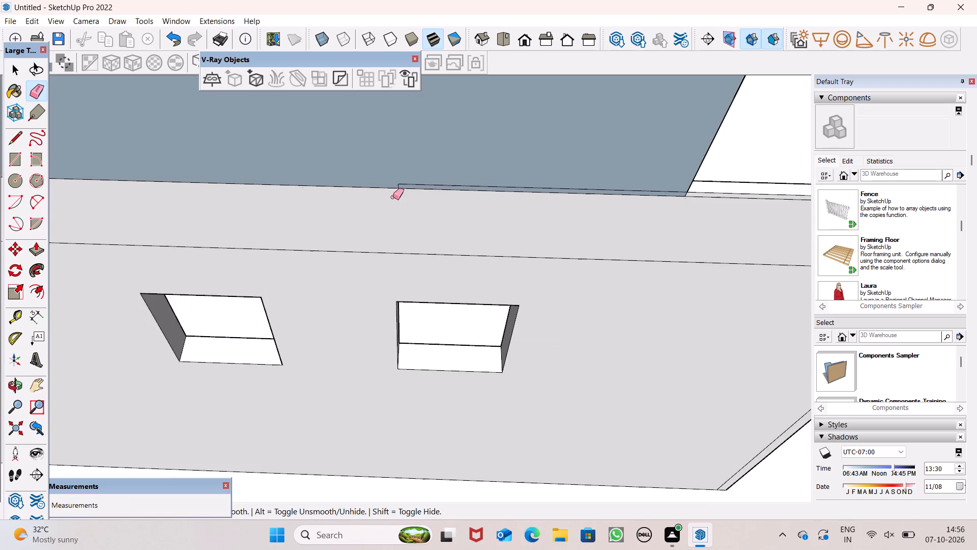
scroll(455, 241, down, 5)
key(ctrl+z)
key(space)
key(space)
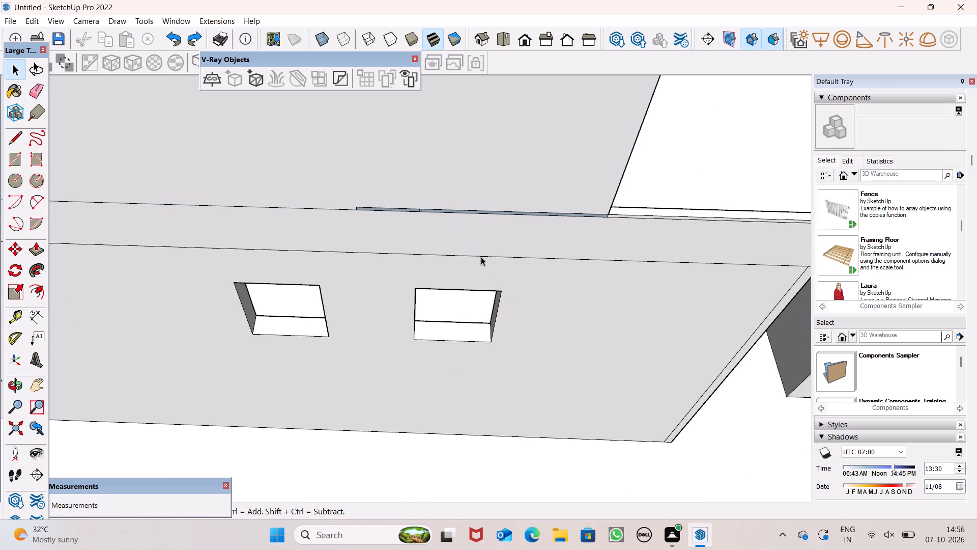
Draw a line about 1' 9" long across the underside of the terrace's overhead beam, near the upper-storey wall corner.
scroll(481, 257, down, 1)
scroll(574, 157, down, 7)
scroll(616, 133, down, 4)
middle_drag(647, 220, 411, 56)
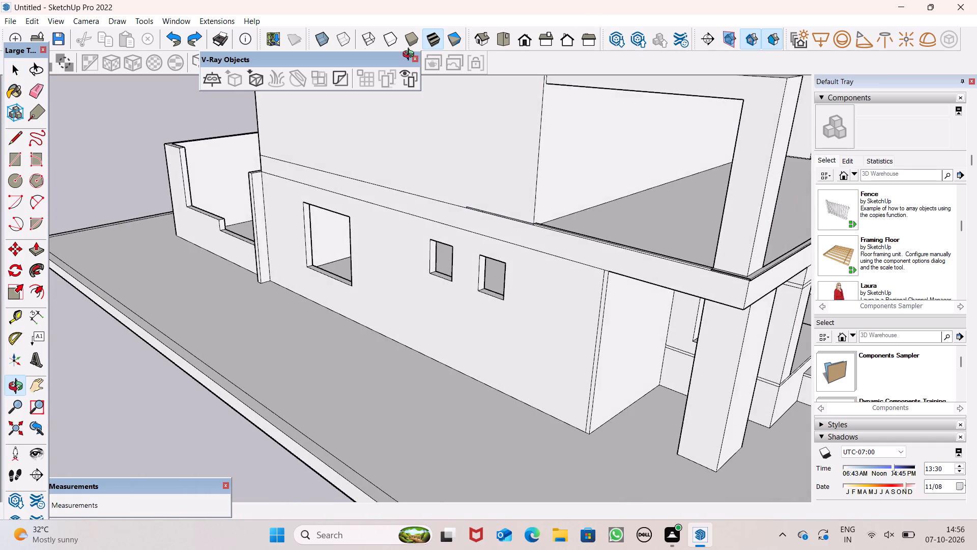
middle_drag(411, 56, 366, 66)
middle_drag(647, 199, 695, 119)
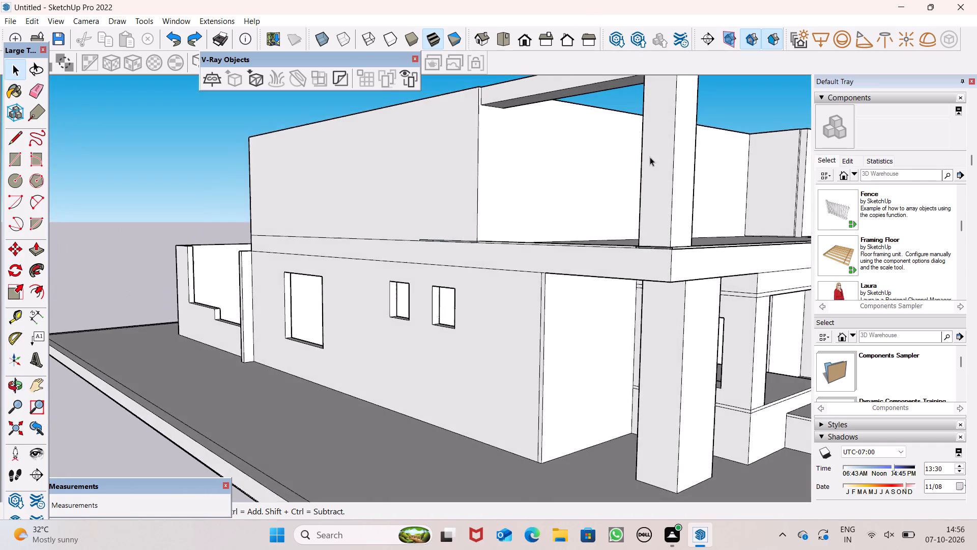
scroll(647, 177, down, 3)
scroll(540, 102, up, 4)
middle_drag(537, 149, 542, 25)
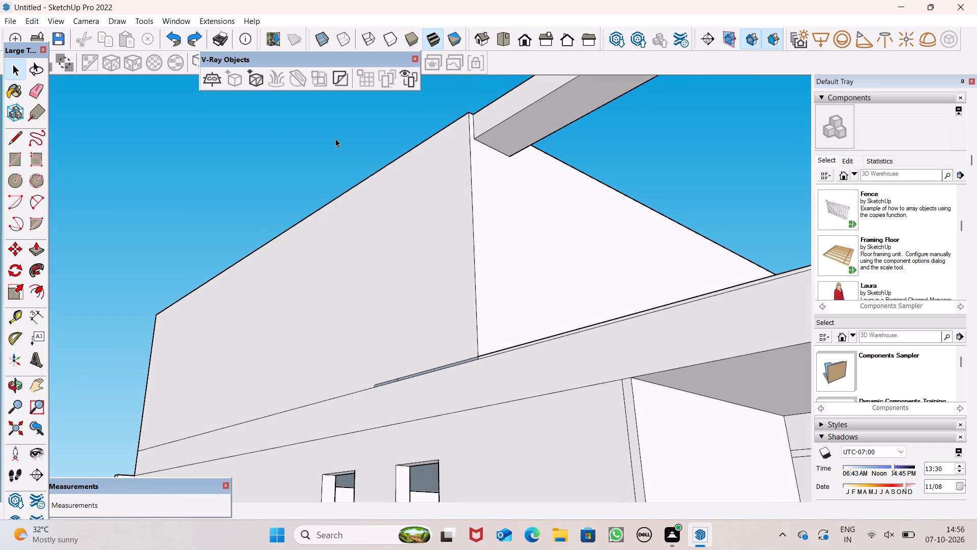
click(18, 136)
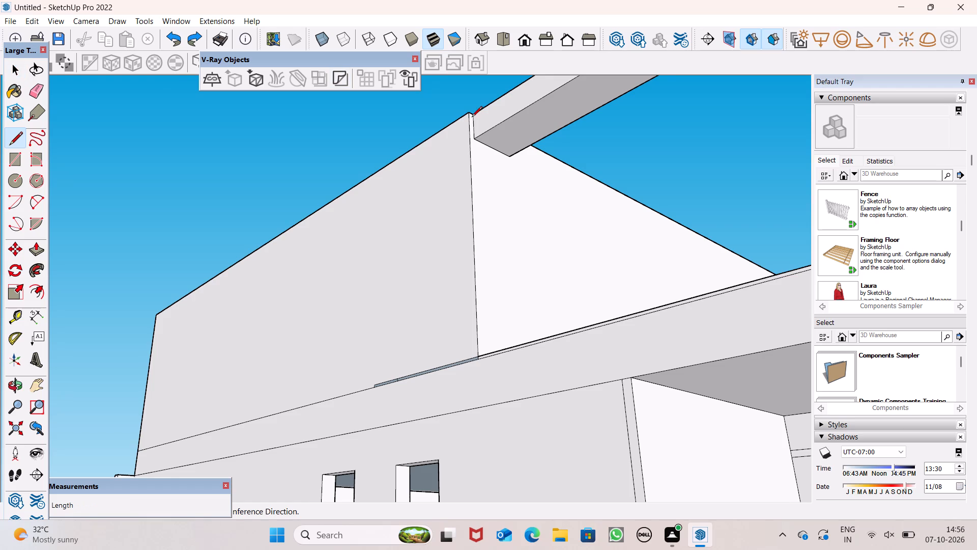
scroll(516, 135, up, 4)
click(502, 117)
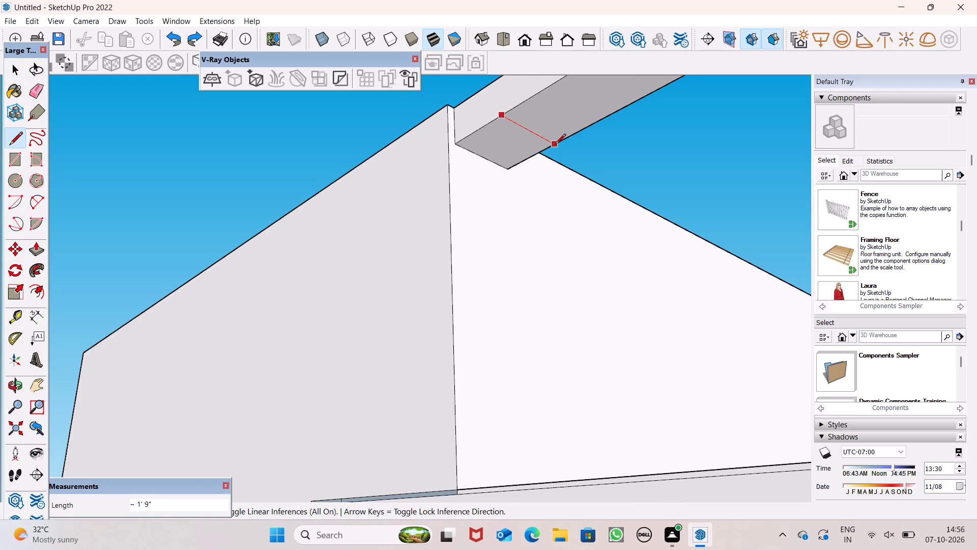
click(556, 145)
Extrude the marked beam section down 7' 3 1/4", and extend it another 4 15/16" or so to the terrace floor as a post.
click(42, 246)
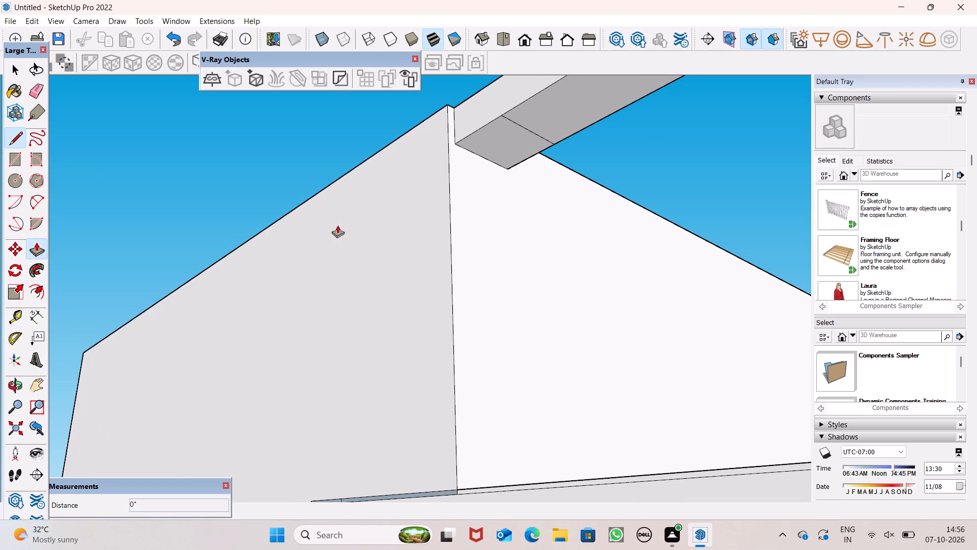
drag(512, 136, 477, 475)
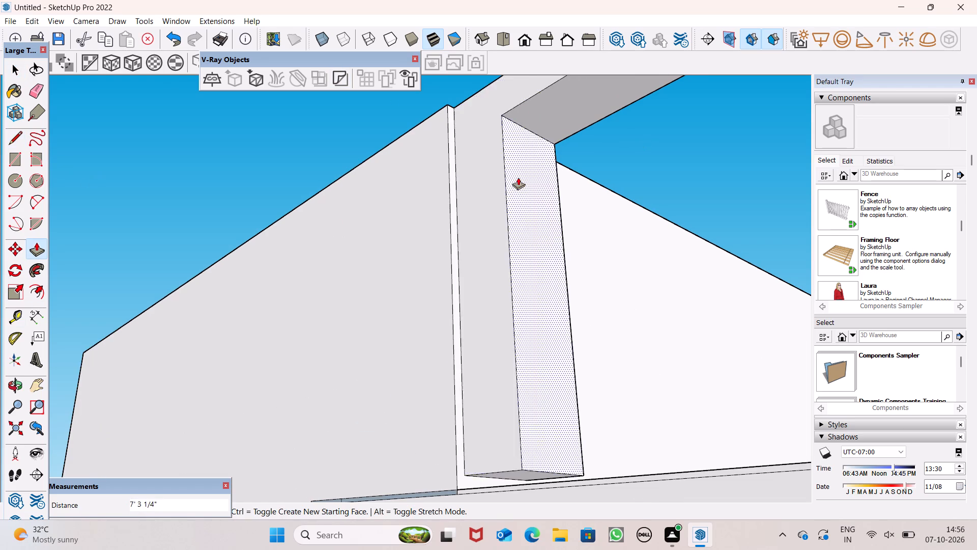
scroll(518, 178, down, 6)
middle_drag(562, 279, 676, 549)
scroll(558, 384, up, 3)
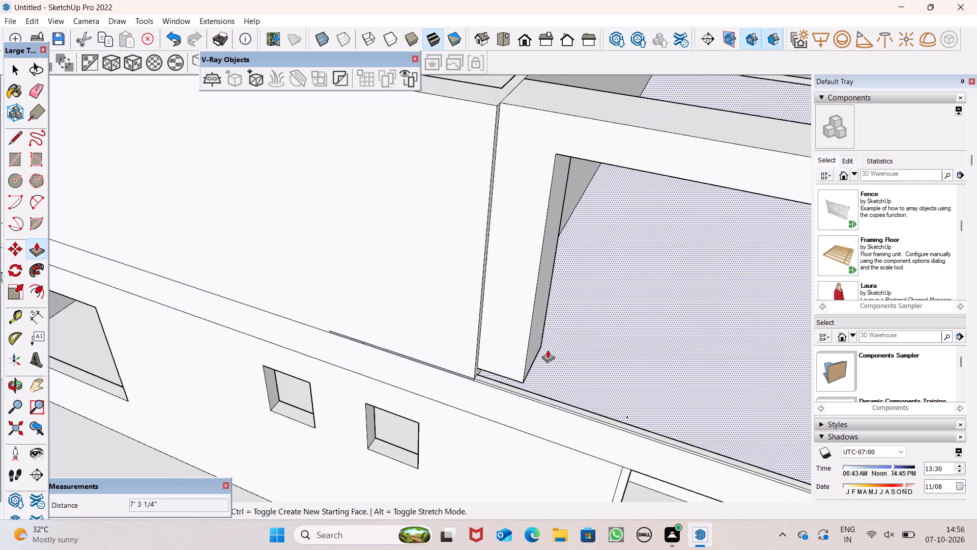
scroll(548, 350, up, 2)
middle_drag(555, 358, 361, 291)
scroll(362, 336, up, 4)
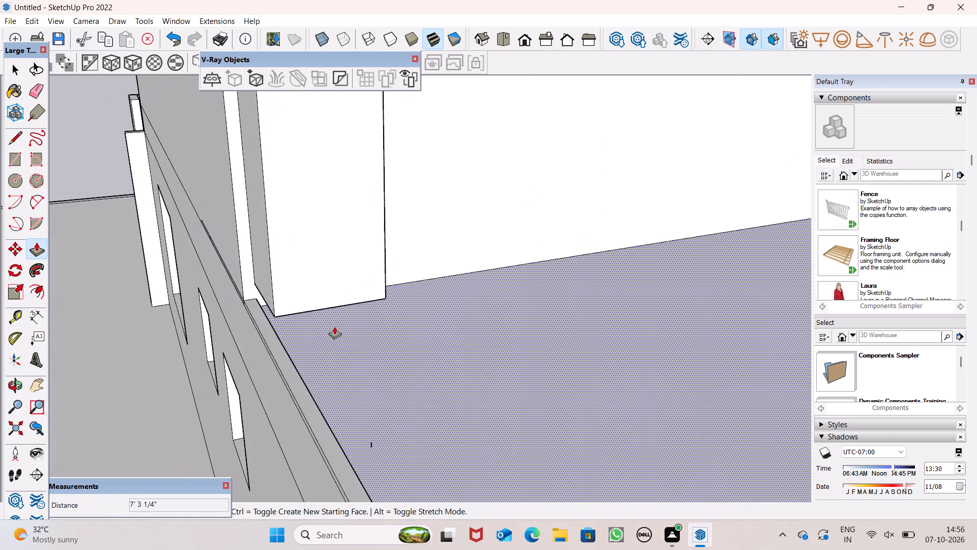
scroll(330, 316, up, 1)
middle_drag(330, 316, 267, 235)
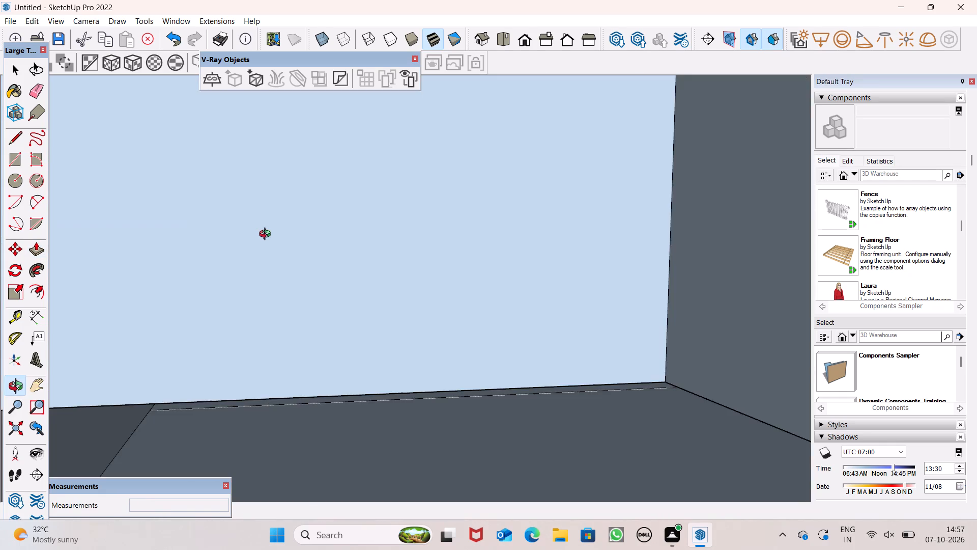
middle_drag(267, 235, 199, 239)
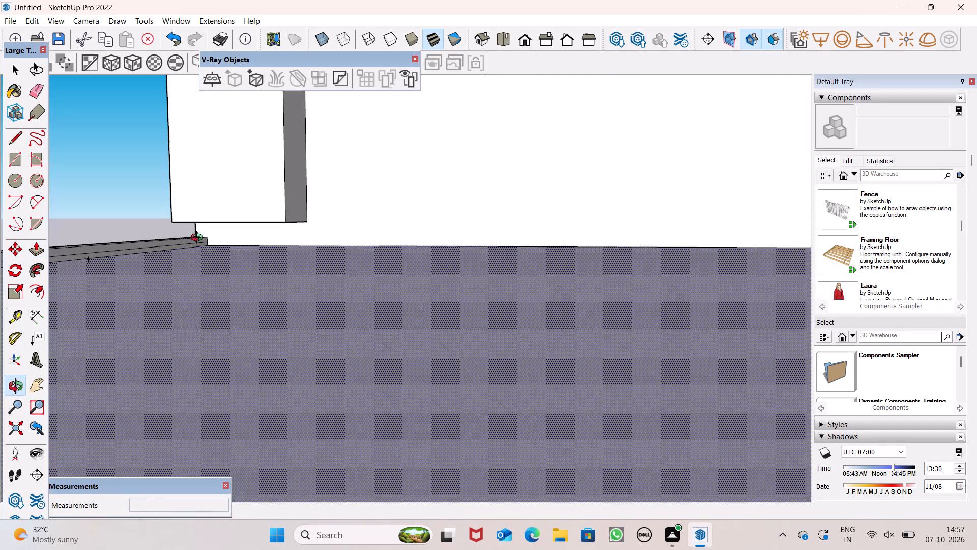
middle_drag(199, 239, 198, 239)
scroll(215, 239, up, 8)
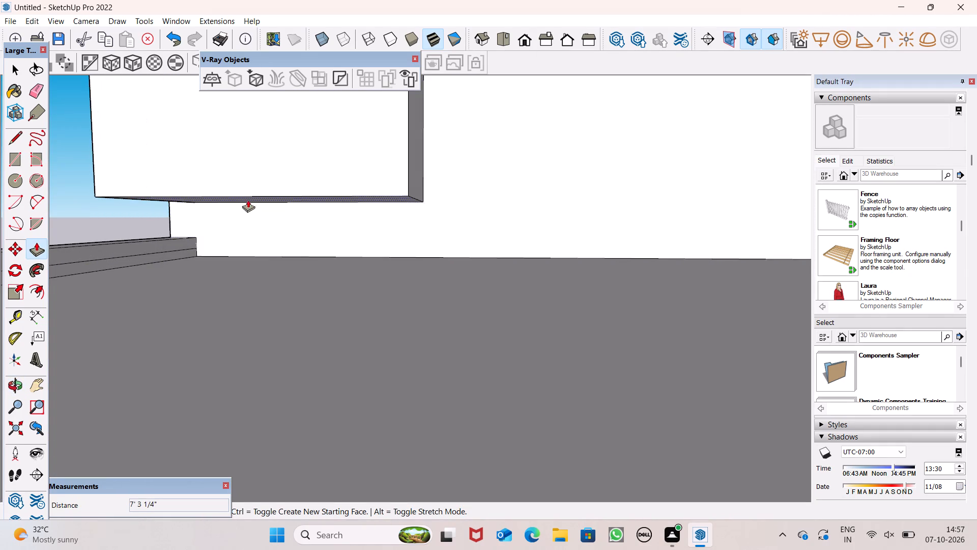
drag(248, 200, 248, 285)
Deepen the terrace's overhead beam by pulling its underside down with Push/Pull, about 5 9/16" in the final pull.
scroll(273, 225, down, 3)
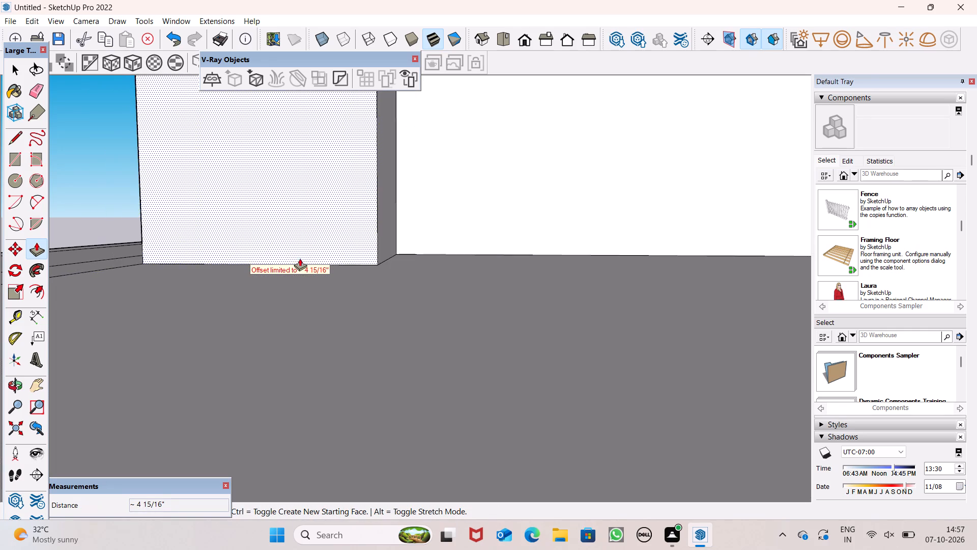
scroll(308, 298, down, 5)
scroll(346, 268, up, 1)
scroll(355, 265, down, 9)
middle_drag(411, 297, 804, 394)
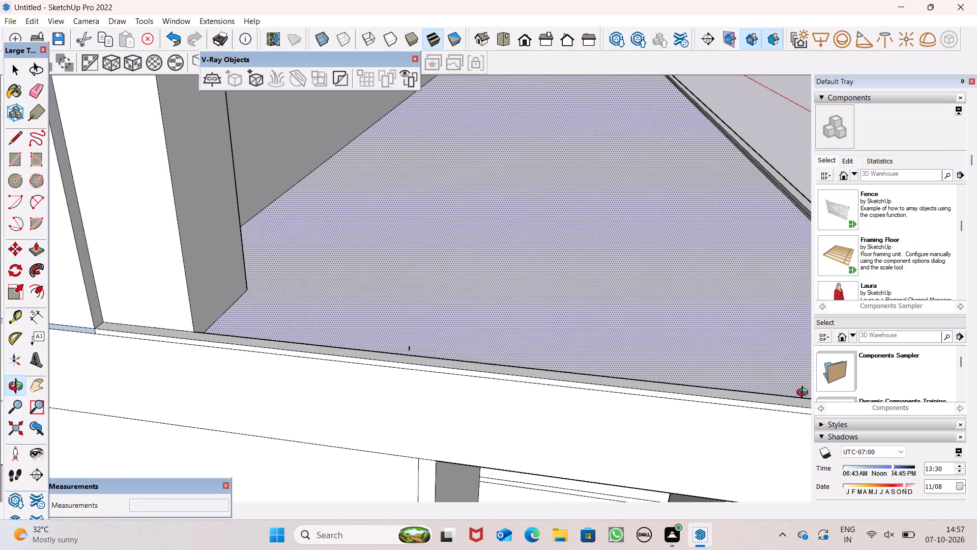
middle_drag(804, 394, 799, 395)
scroll(549, 271, down, 15)
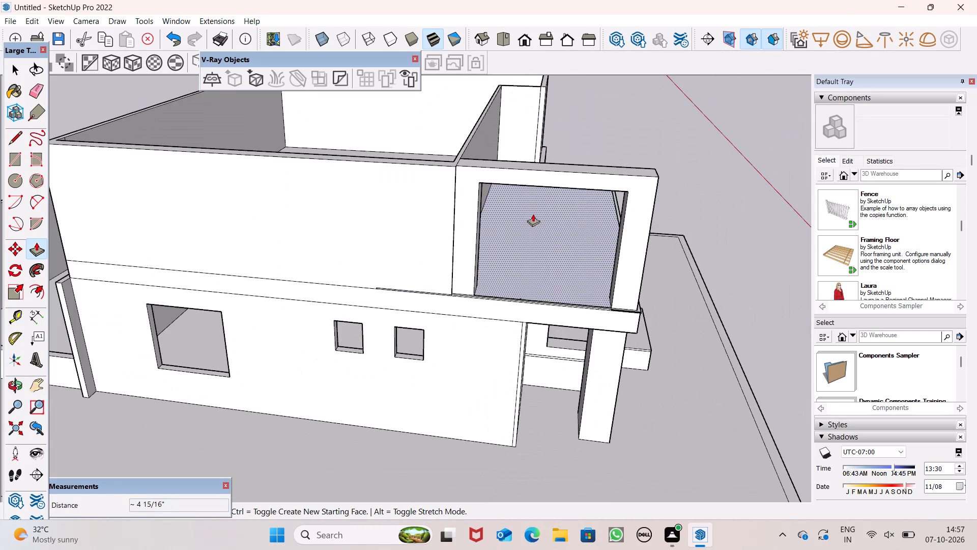
middle_drag(549, 204, 542, 115)
scroll(520, 81, up, 8)
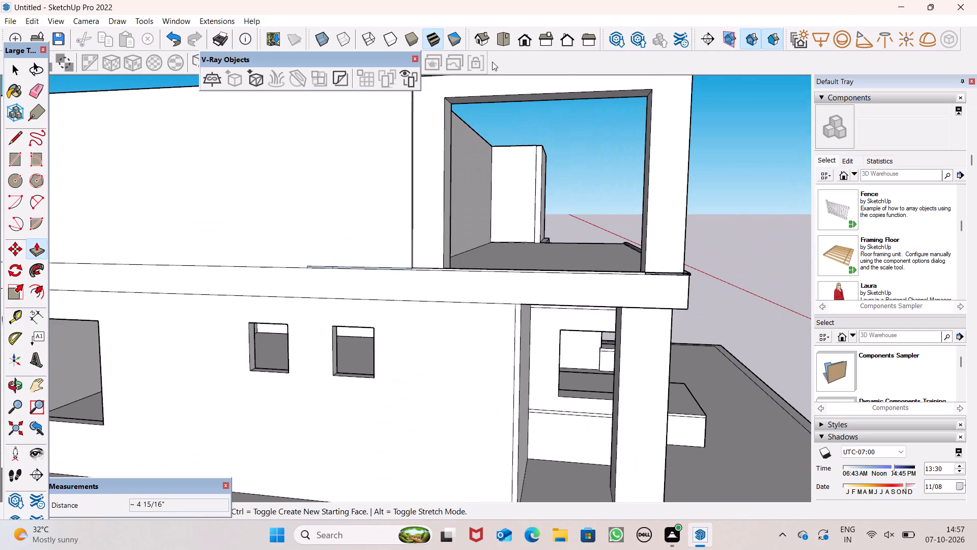
scroll(511, 85, up, 6)
drag(512, 98, 515, 108)
drag(515, 109, 515, 123)
click(515, 123)
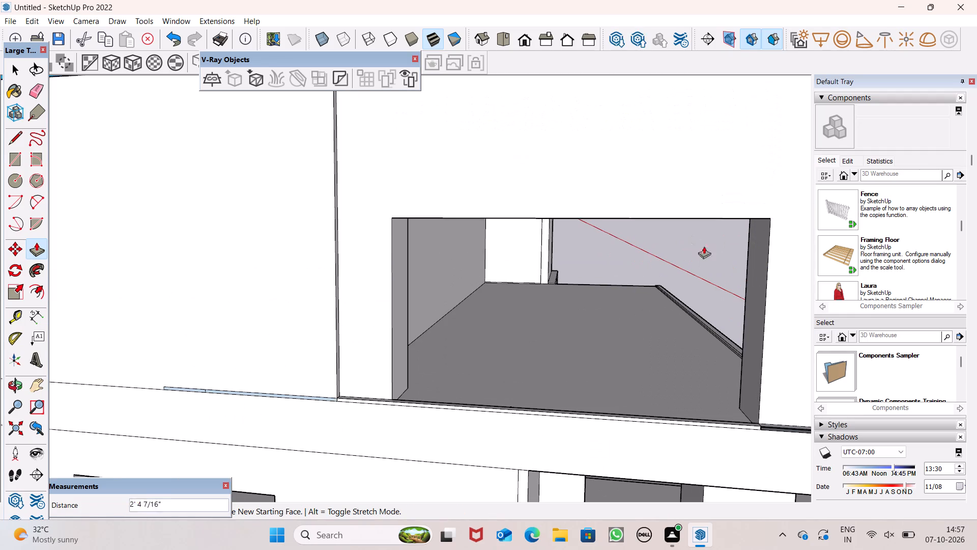
click(627, 98)
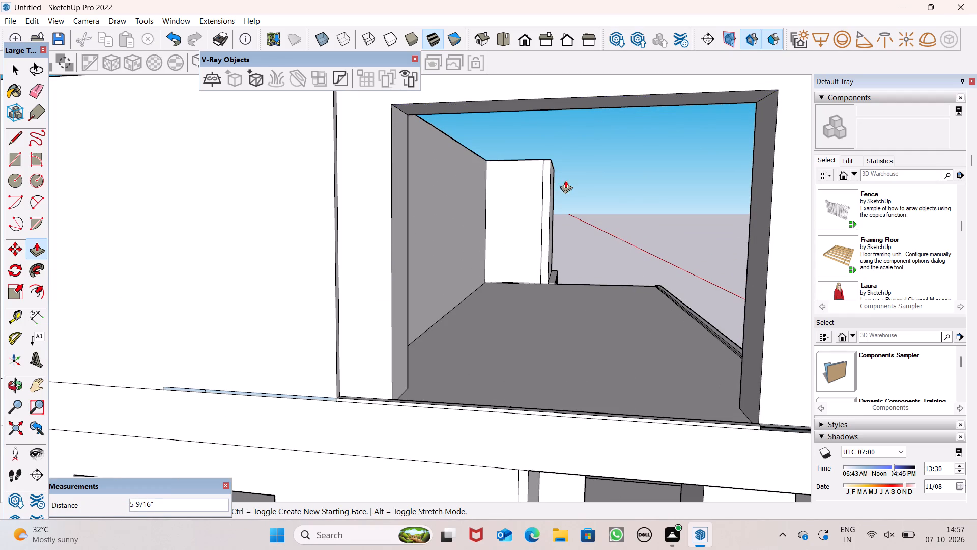
Widen both posts flanking the terrace opening inward, pulling out the corner post's inner face by about 10 1/4".
drag(405, 312, 480, 354)
click(480, 356)
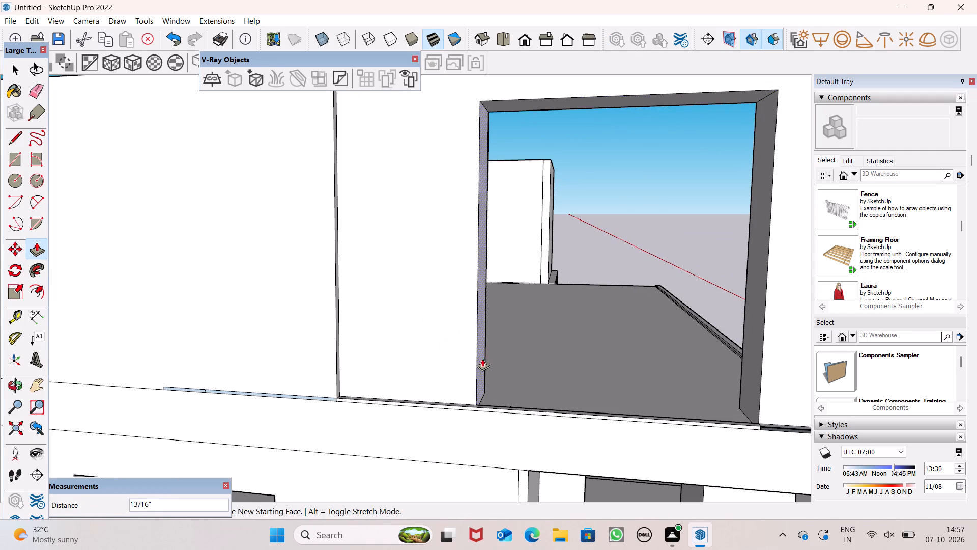
drag(757, 326, 717, 342)
middle_drag(635, 355, 664, 421)
scroll(633, 278, down, 1)
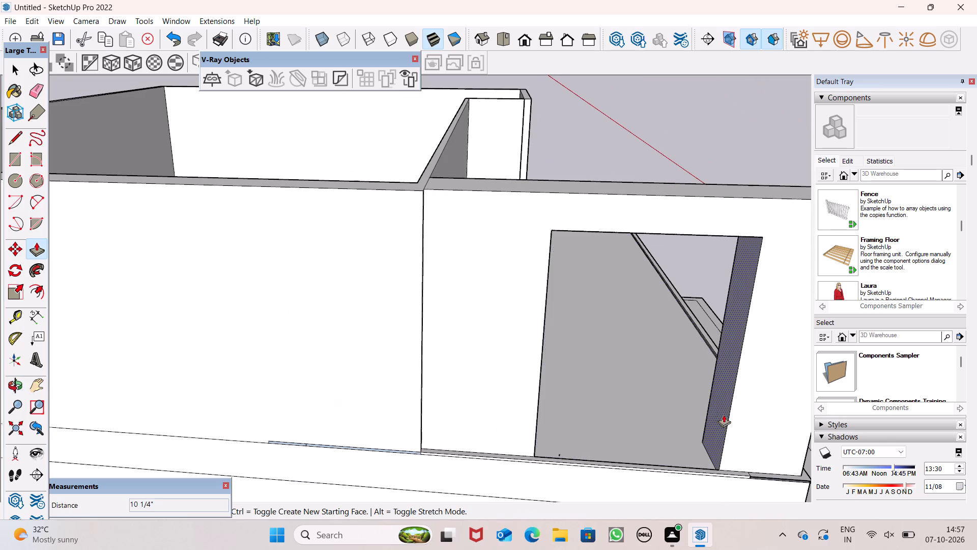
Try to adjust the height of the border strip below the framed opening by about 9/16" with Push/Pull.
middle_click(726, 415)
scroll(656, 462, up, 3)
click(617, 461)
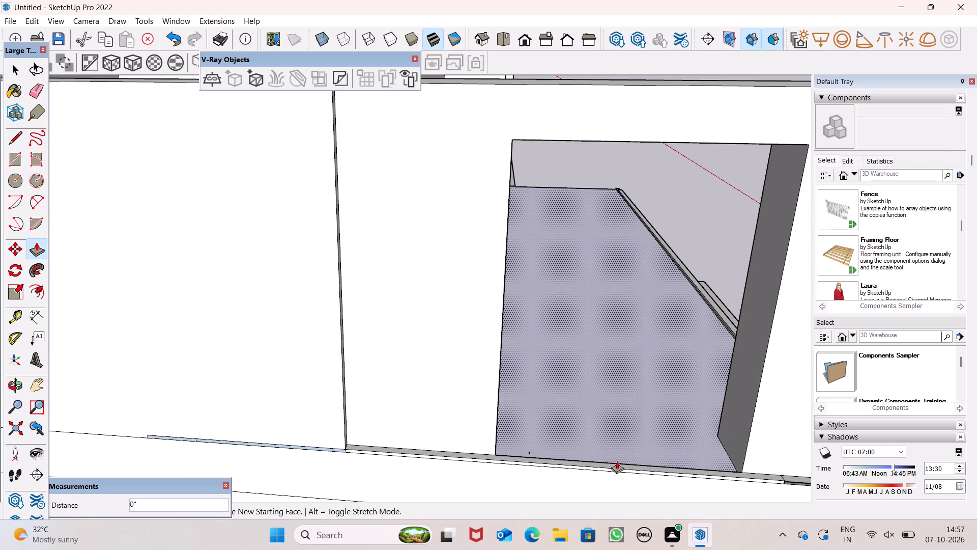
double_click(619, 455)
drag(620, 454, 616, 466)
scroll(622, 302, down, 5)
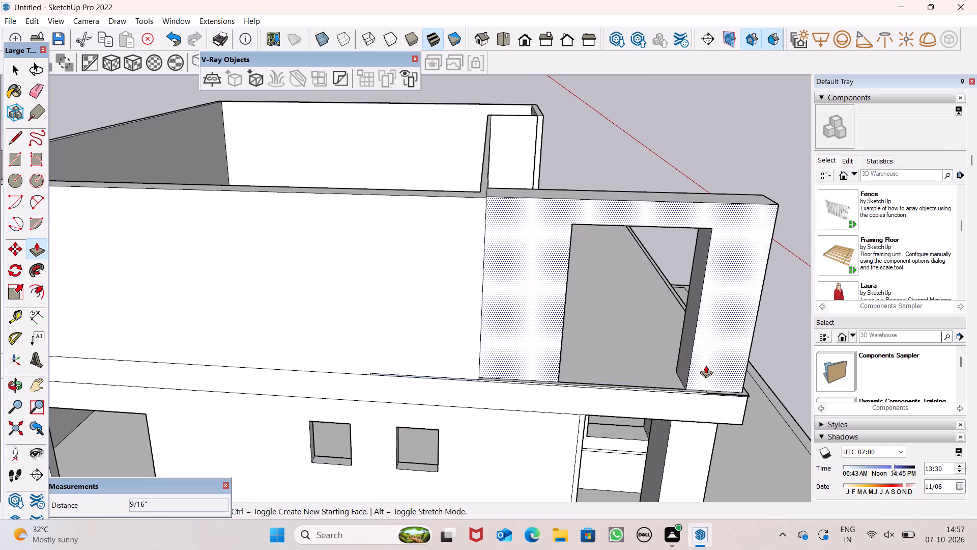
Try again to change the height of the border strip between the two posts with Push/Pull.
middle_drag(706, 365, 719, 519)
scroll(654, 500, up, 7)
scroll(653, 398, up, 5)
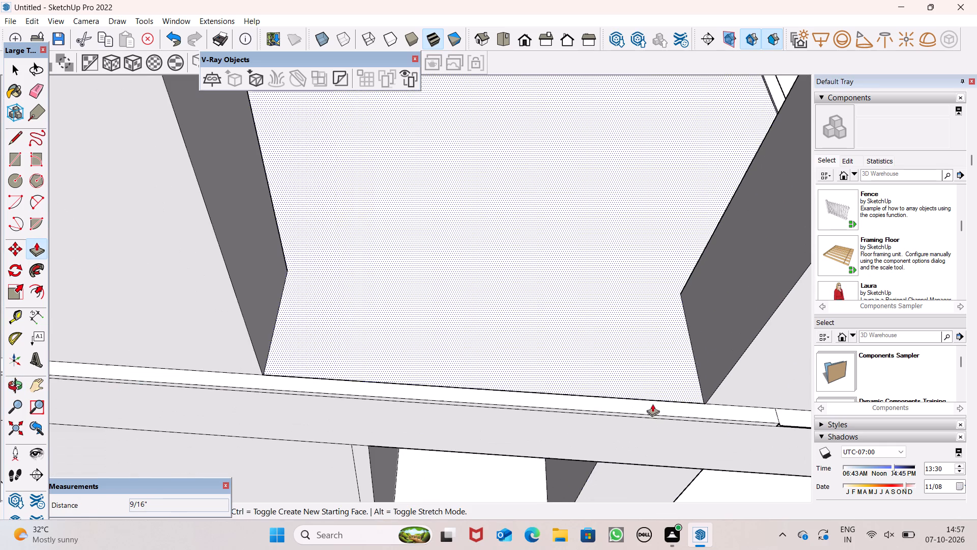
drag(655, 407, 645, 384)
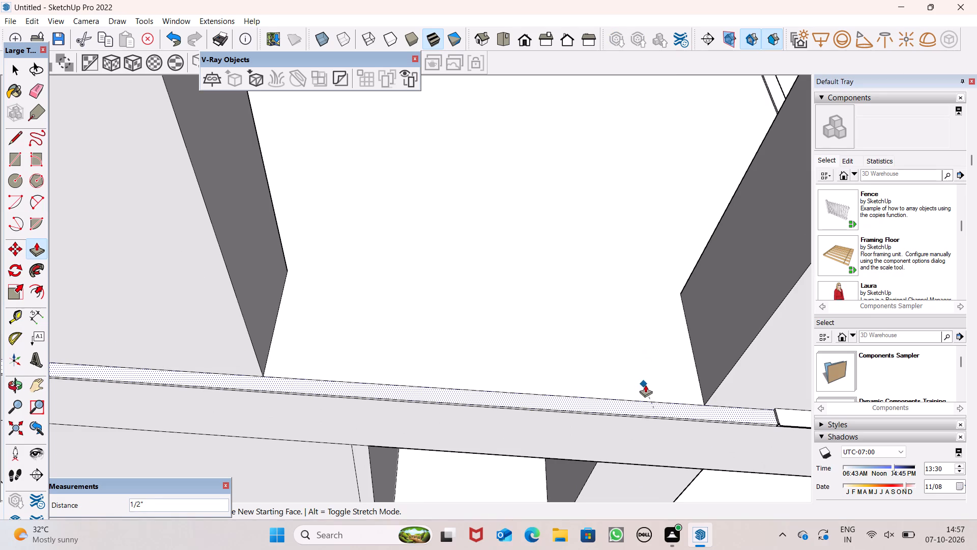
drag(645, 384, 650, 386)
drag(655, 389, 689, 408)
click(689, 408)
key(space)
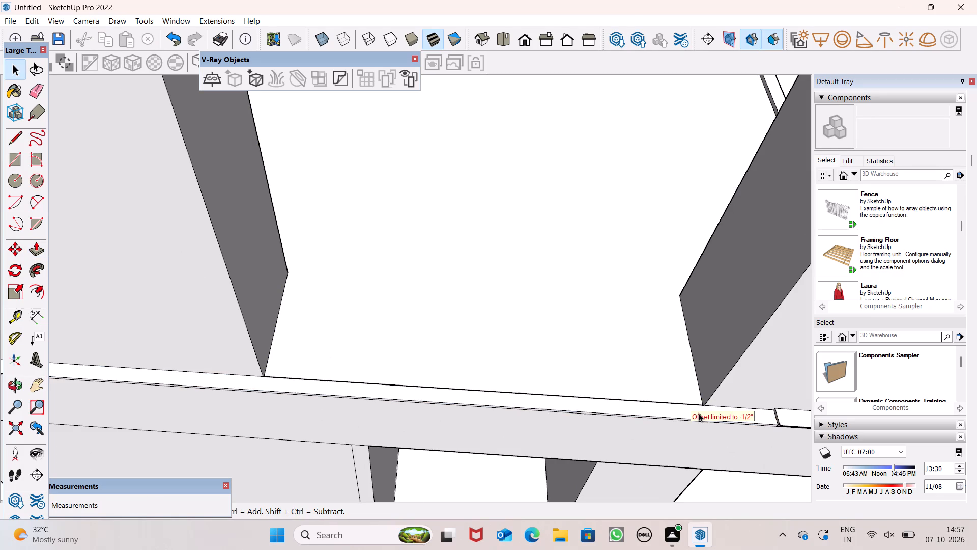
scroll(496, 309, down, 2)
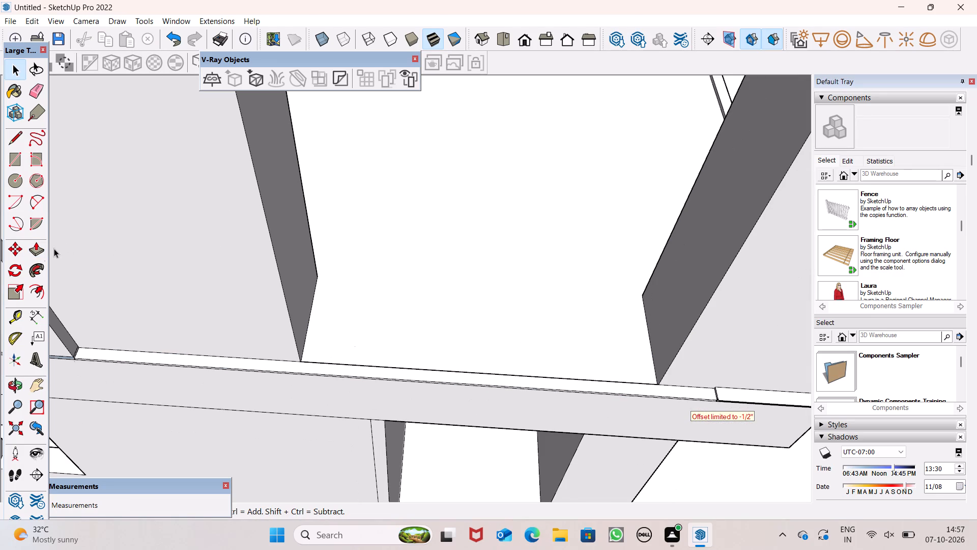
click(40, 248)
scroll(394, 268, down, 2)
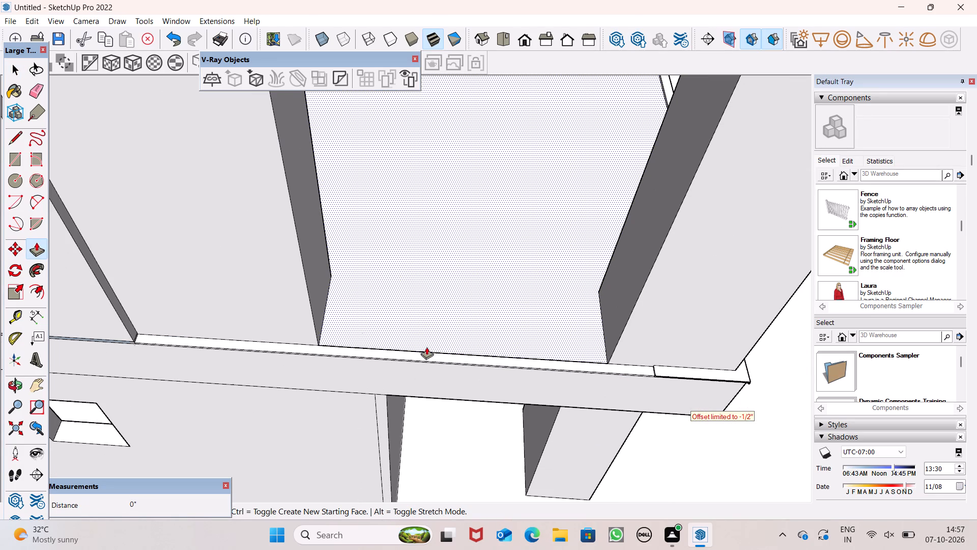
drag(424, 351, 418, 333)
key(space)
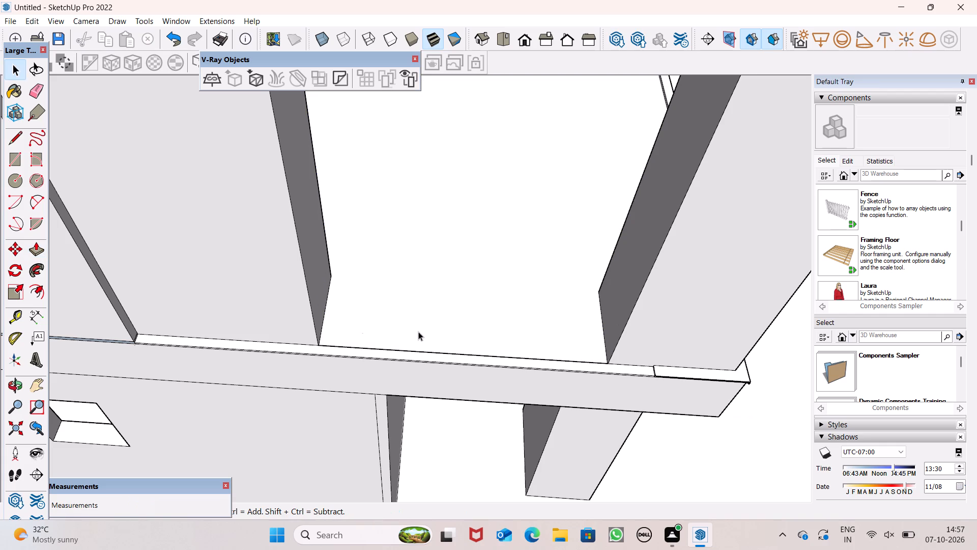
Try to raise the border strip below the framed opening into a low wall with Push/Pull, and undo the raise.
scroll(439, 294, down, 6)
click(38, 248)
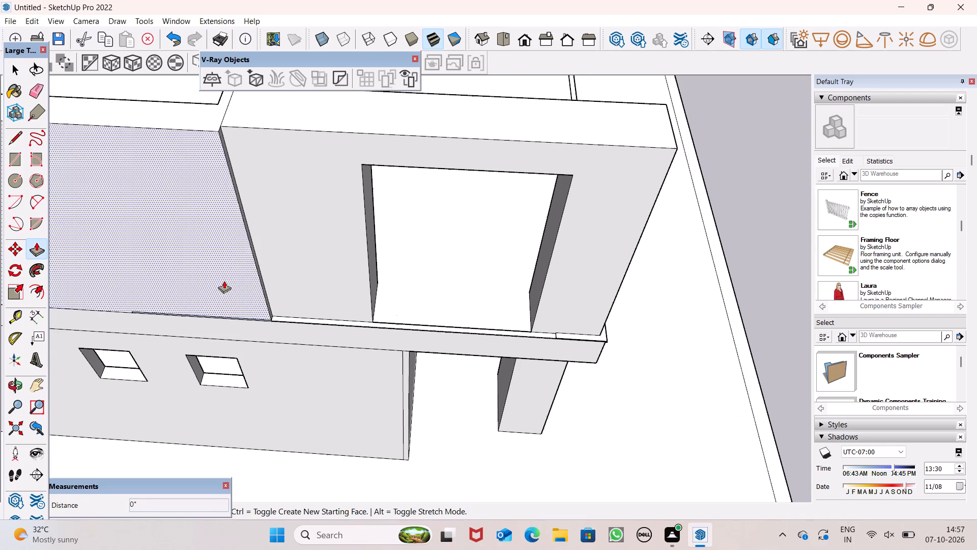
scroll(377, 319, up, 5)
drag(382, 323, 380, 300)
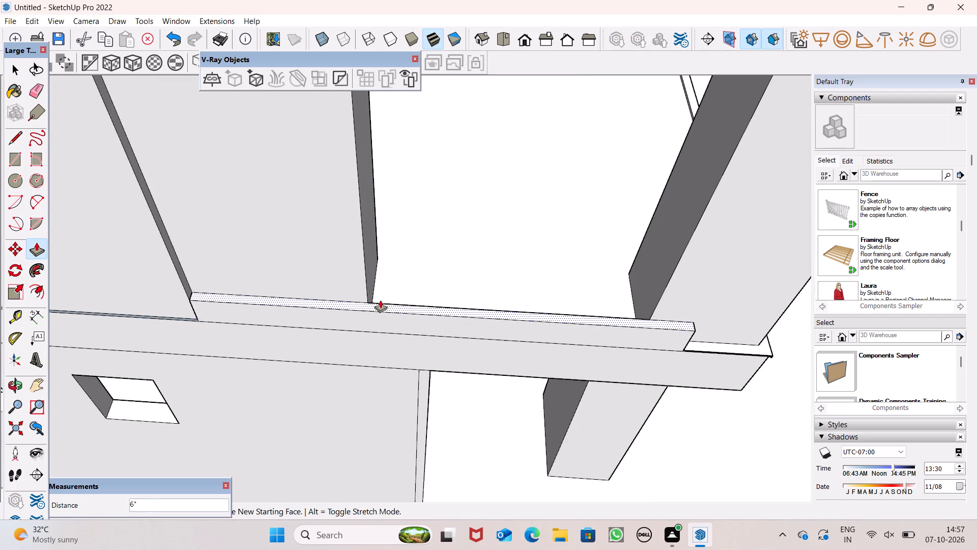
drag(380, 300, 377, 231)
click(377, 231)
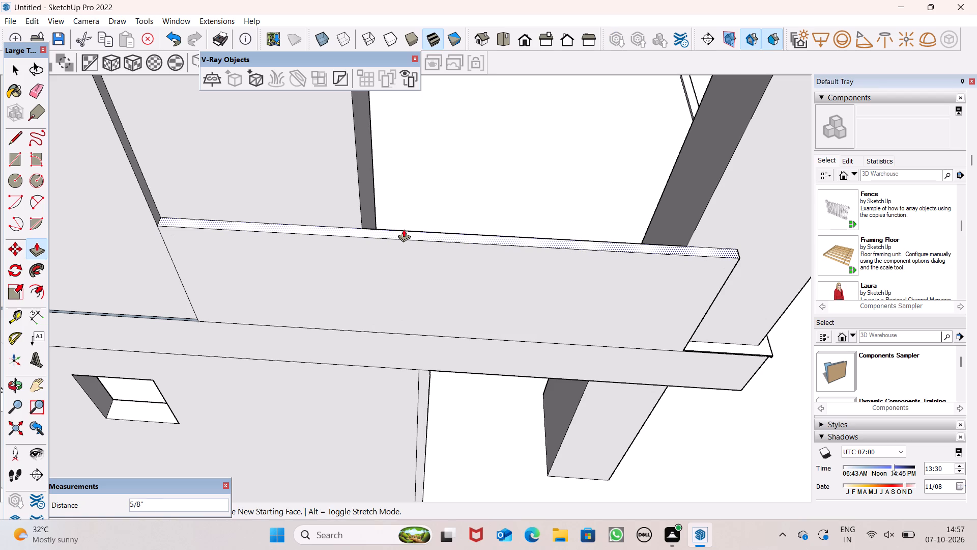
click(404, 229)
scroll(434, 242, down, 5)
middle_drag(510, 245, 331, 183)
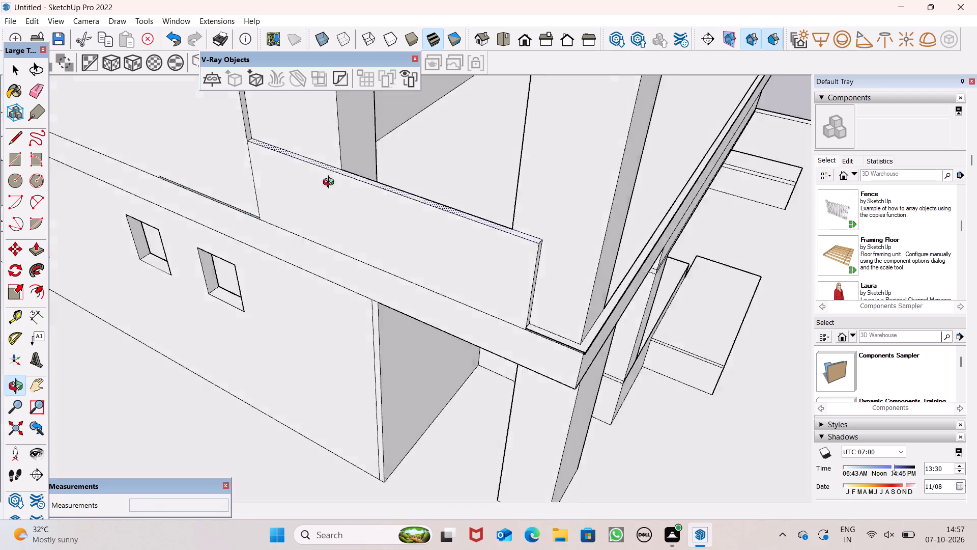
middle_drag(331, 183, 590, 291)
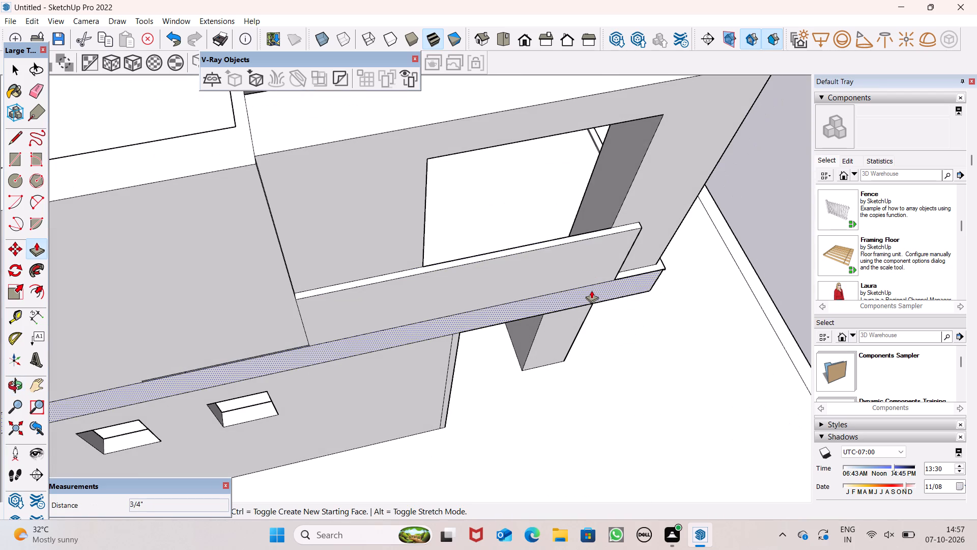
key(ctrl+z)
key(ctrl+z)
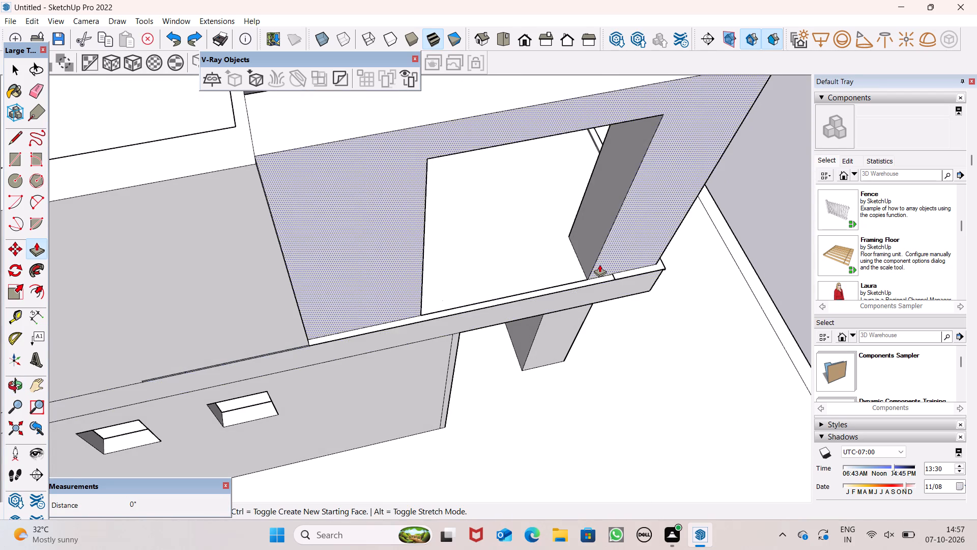
Draw a rectangle about 3' 7" by 1' 7" on the terrace floor, starting from the inner back corner of the wall-side post.
scroll(598, 264, up, 5)
middle_drag(583, 260, 452, 260)
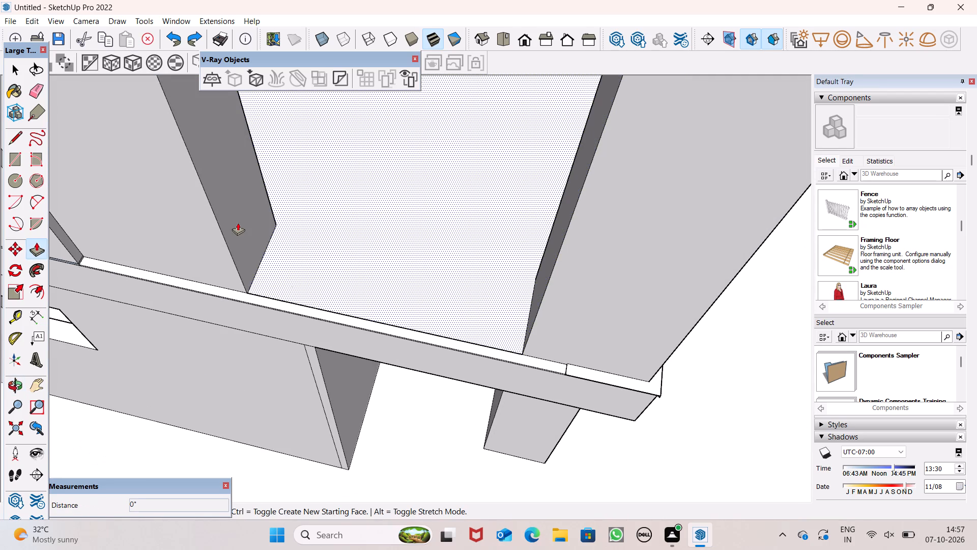
click(15, 131)
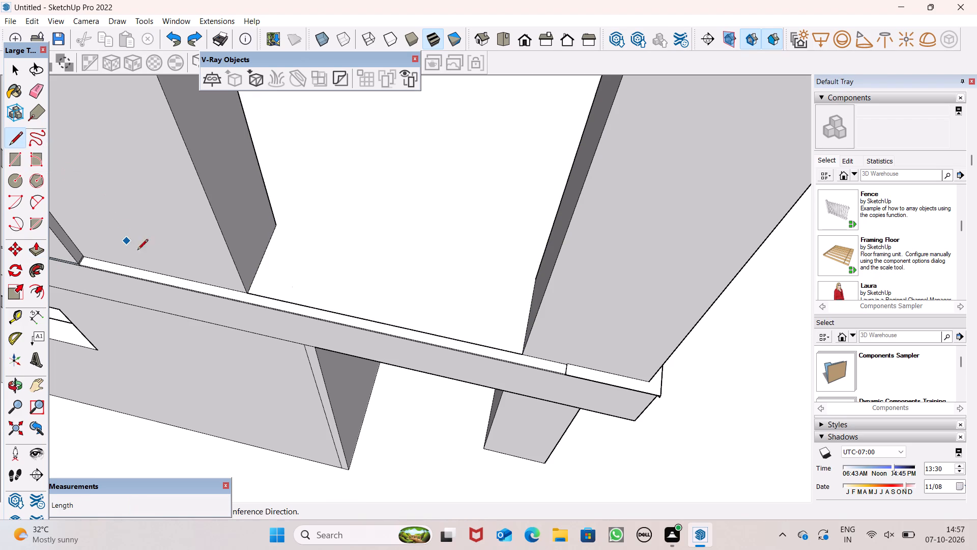
click(23, 167)
middle_drag(491, 349, 552, 410)
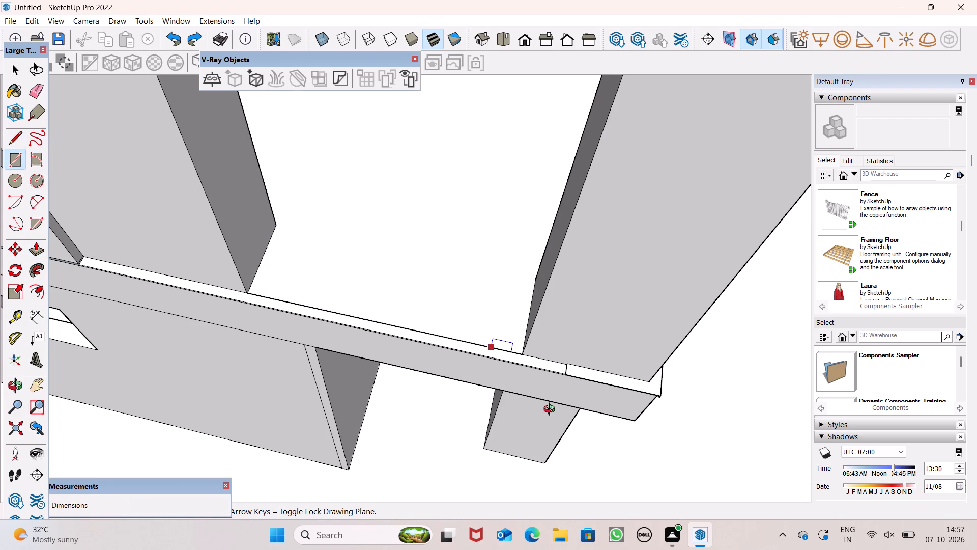
middle_drag(552, 410, 552, 414)
scroll(552, 415, up, 1)
click(233, 276)
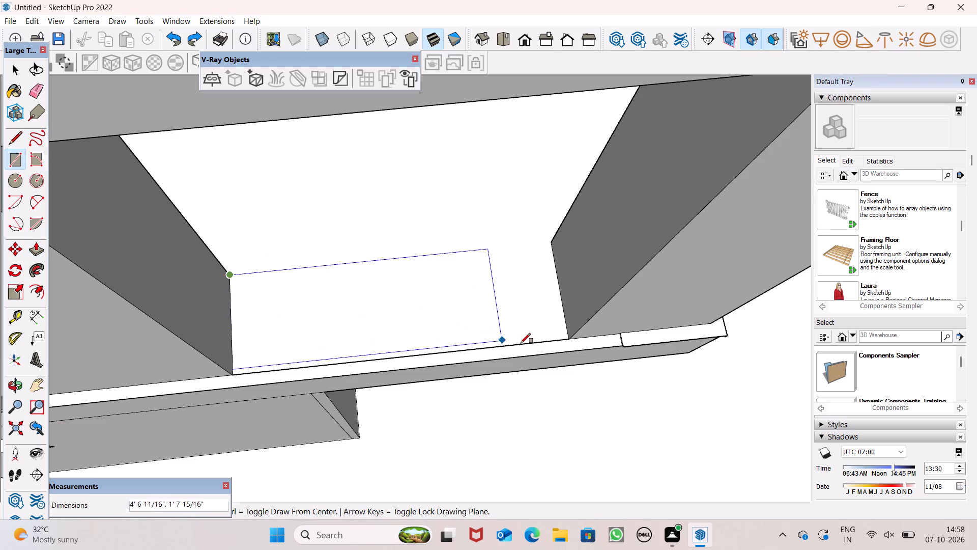
middle_drag(564, 332, 556, 376)
scroll(554, 379, up, 1)
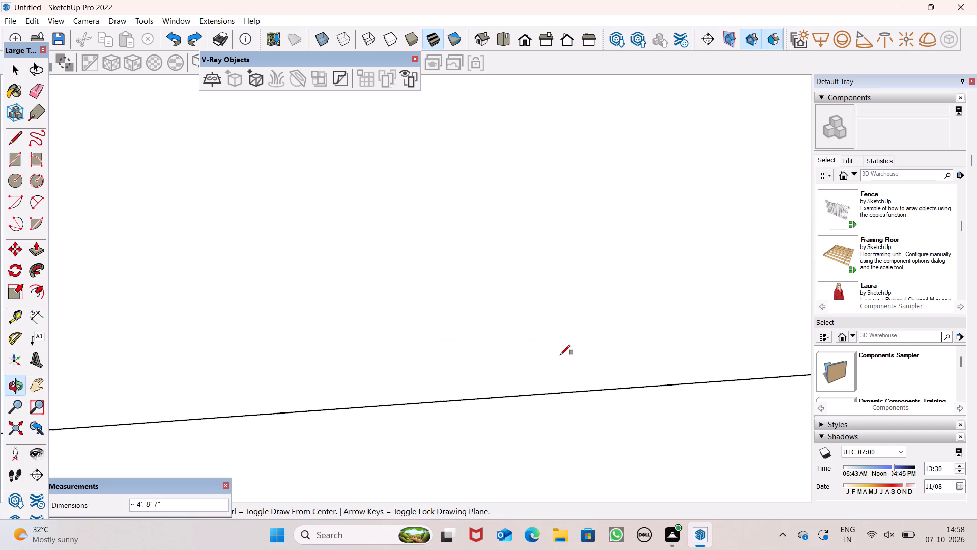
middle_drag(552, 372, 570, 198)
scroll(553, 211, down, 6)
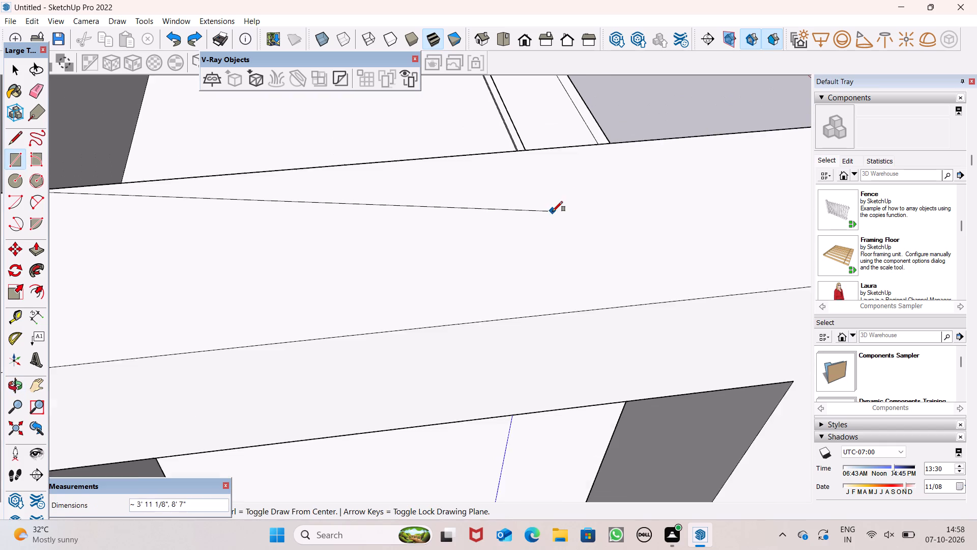
scroll(574, 185, down, 1)
scroll(585, 135, down, 5)
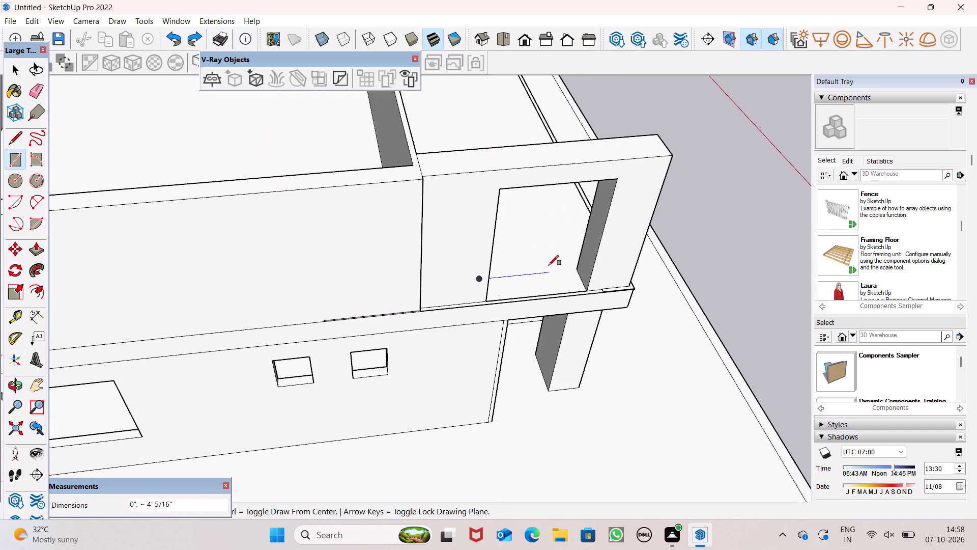
scroll(566, 280, up, 7)
middle_drag(583, 321, 538, 395)
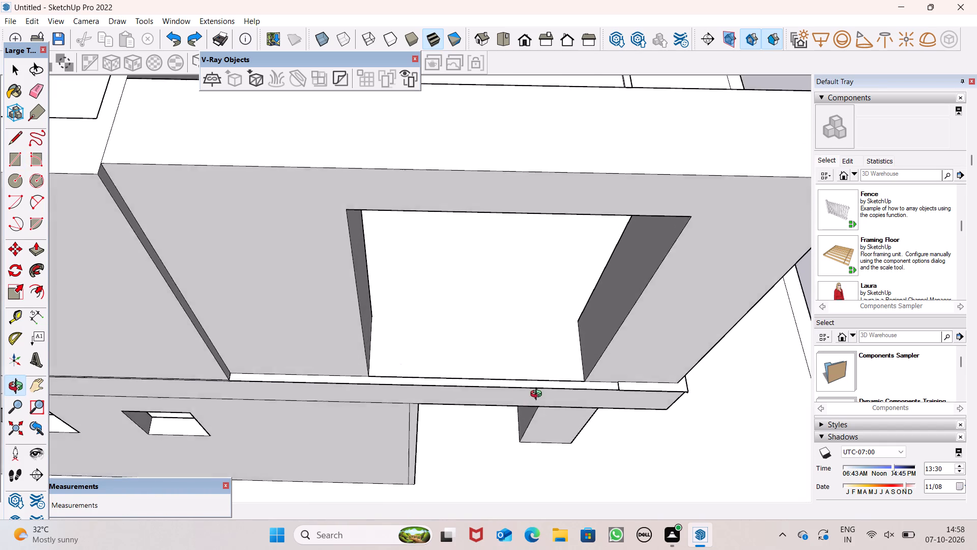
middle_drag(538, 395, 541, 369)
scroll(526, 329, up, 1)
middle_drag(522, 361, 505, 394)
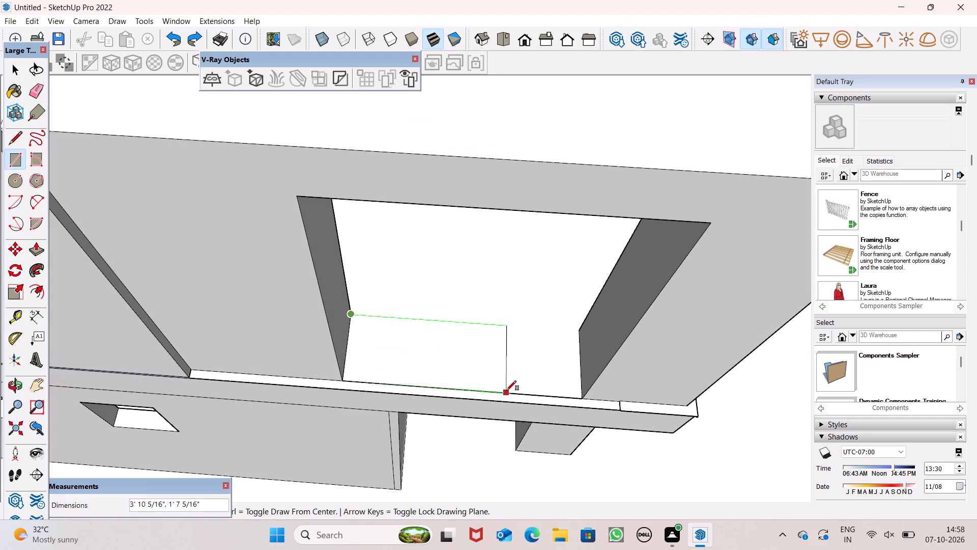
scroll(504, 389, up, 1)
middle_drag(504, 389, 469, 416)
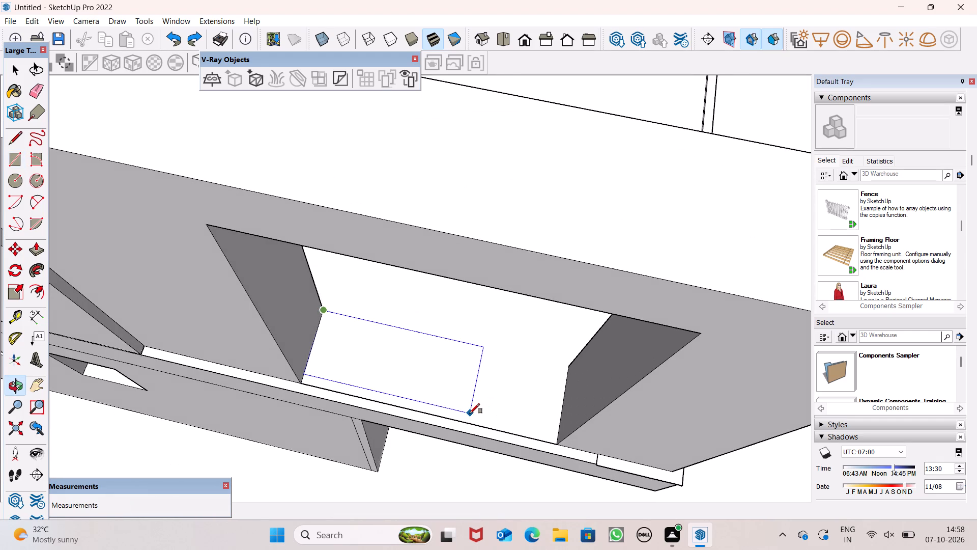
scroll(470, 413, up, 11)
scroll(463, 418, down, 1)
scroll(463, 418, up, 7)
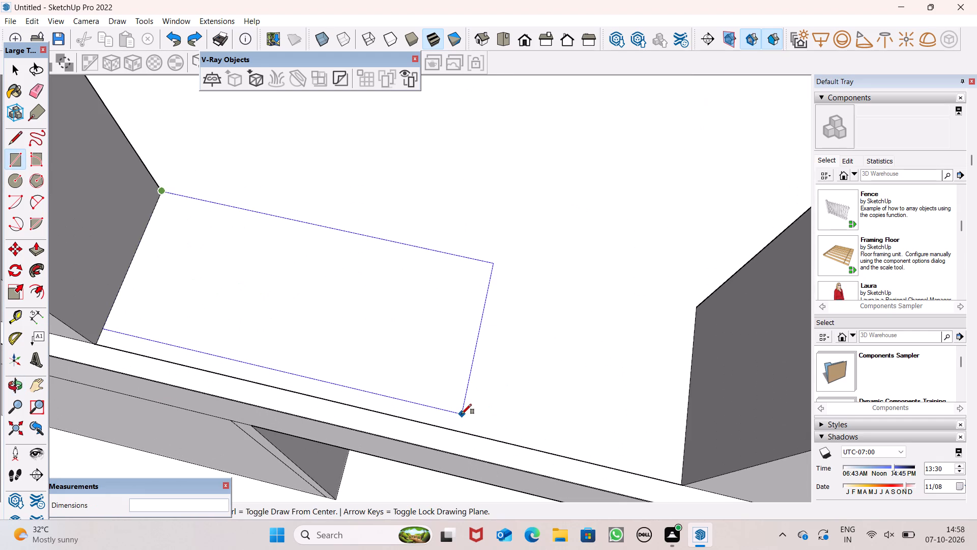
scroll(462, 414, up, 2)
scroll(465, 411, down, 7)
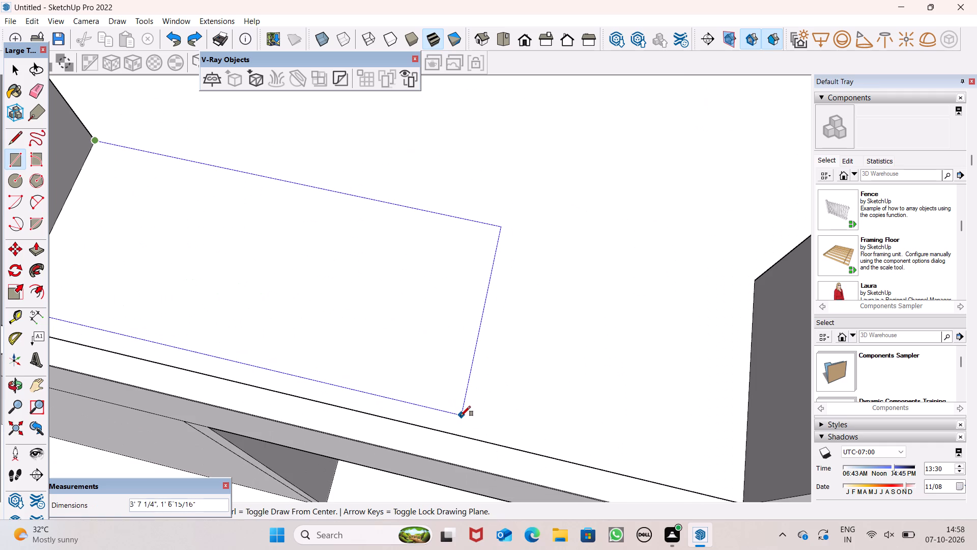
click(461, 416)
key(space)
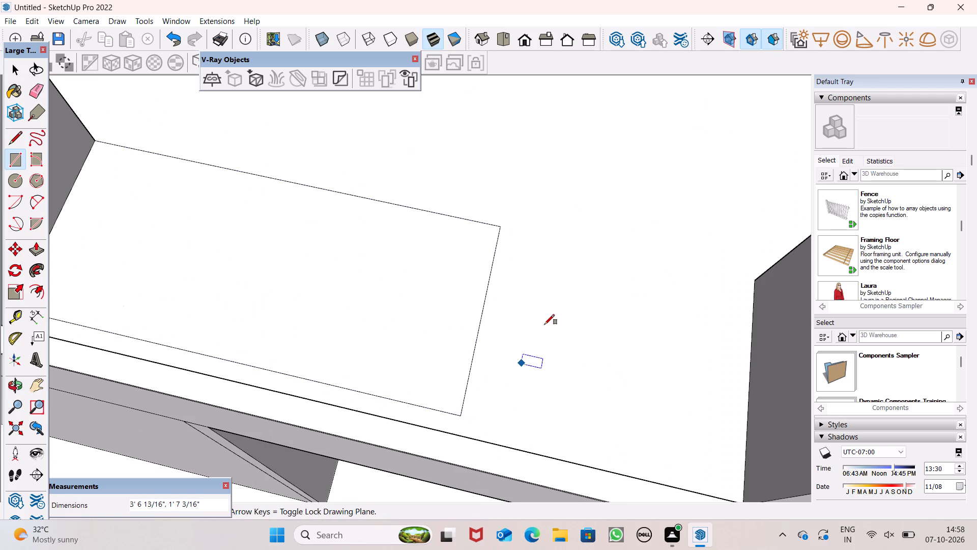
key(space)
key(space)
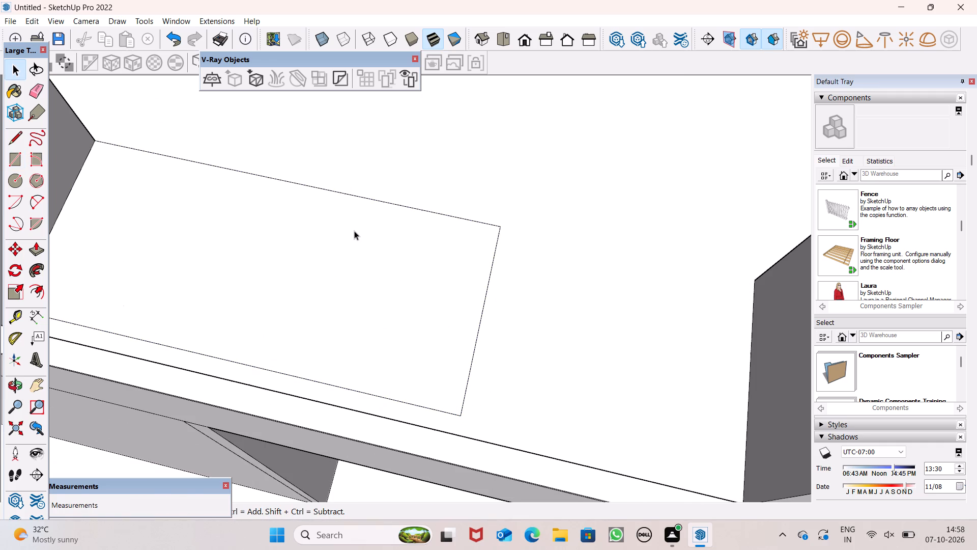
Raise the floor rectangle beside the wall-side post by about 1' with Push/Pull to form a low wall block.
click(34, 249)
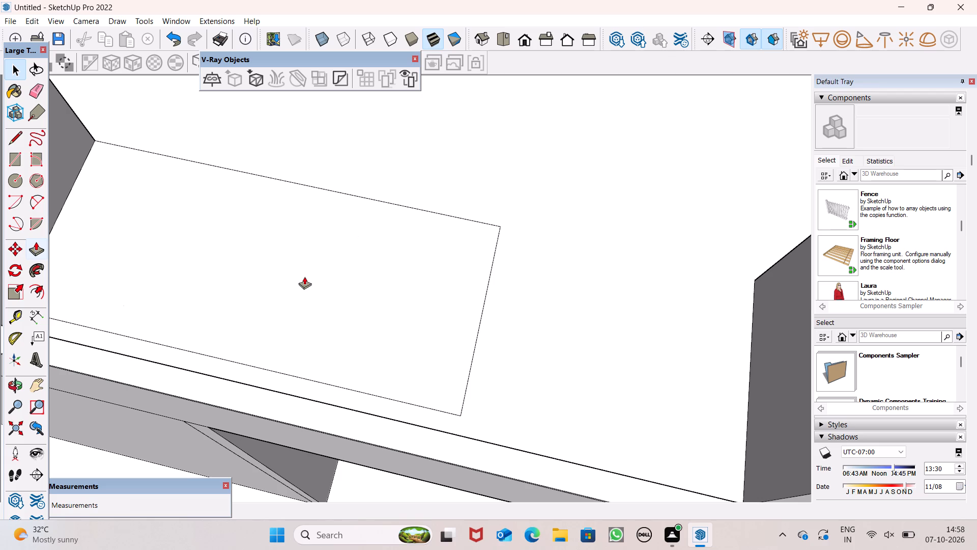
click(42, 250)
scroll(403, 224, down, 7)
scroll(546, 227, up, 1)
scroll(547, 227, down, 3)
scroll(548, 229, up, 1)
scroll(548, 229, down, 2)
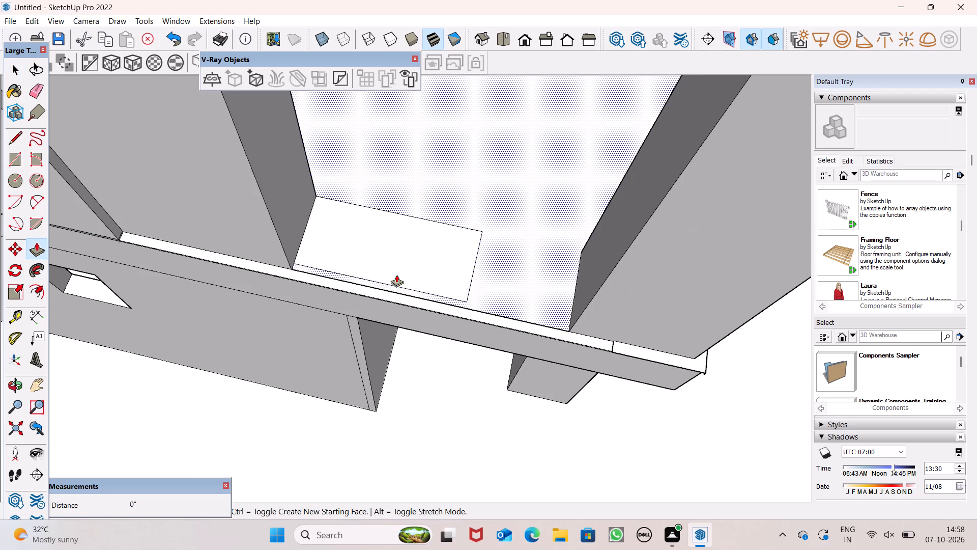
middle_drag(396, 273, 429, 229)
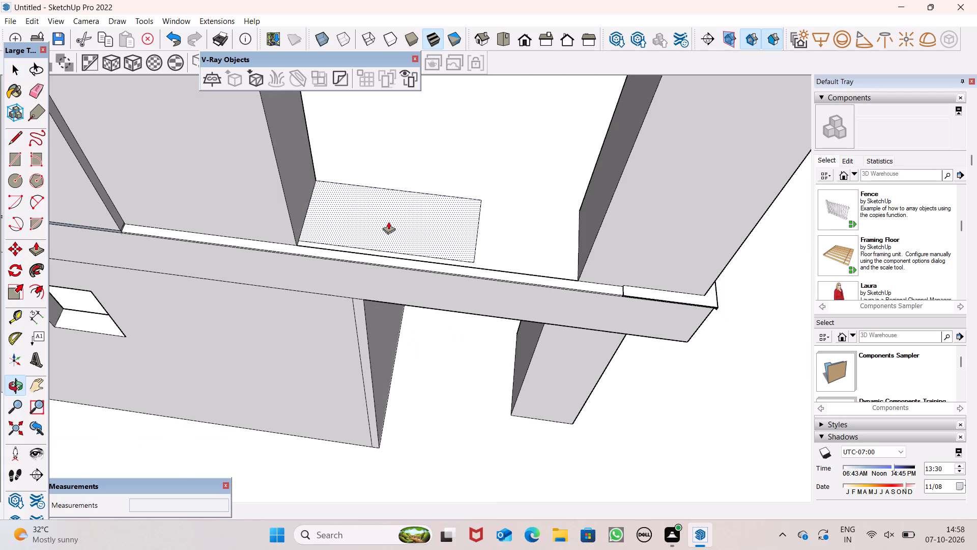
drag(368, 221, 366, 199)
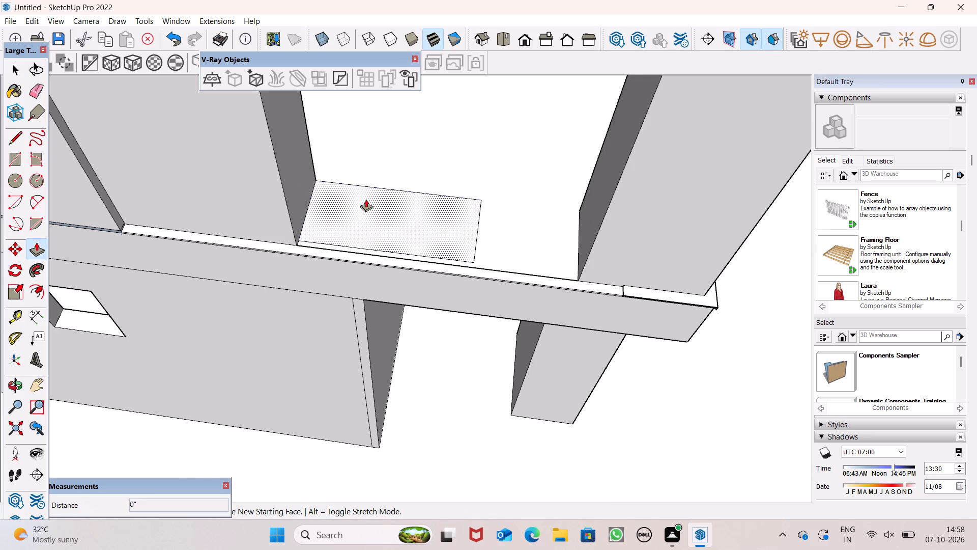
drag(366, 199, 359, 189)
Pull the block's front face outward about 1 13/16" toward the border strip with Push/Pull.
drag(326, 226, 305, 221)
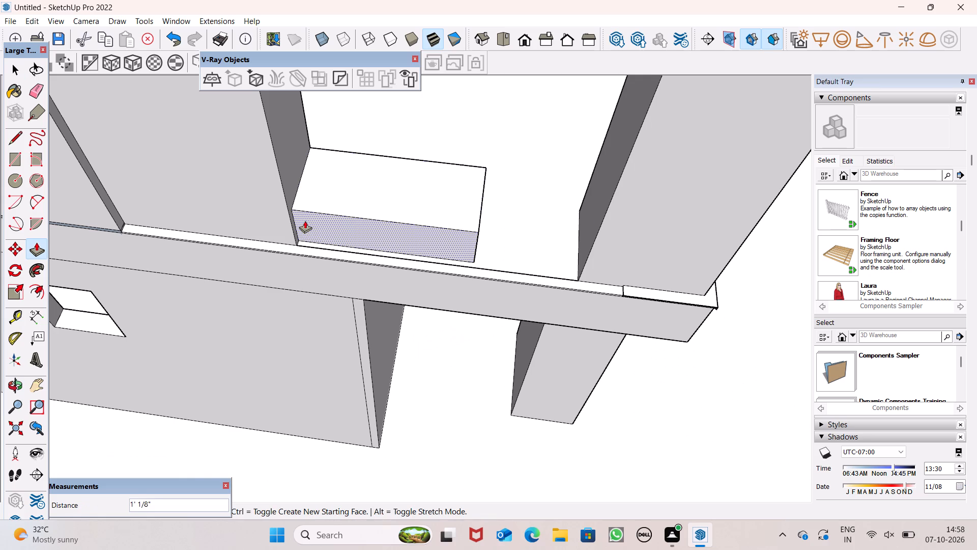
drag(305, 221, 256, 210)
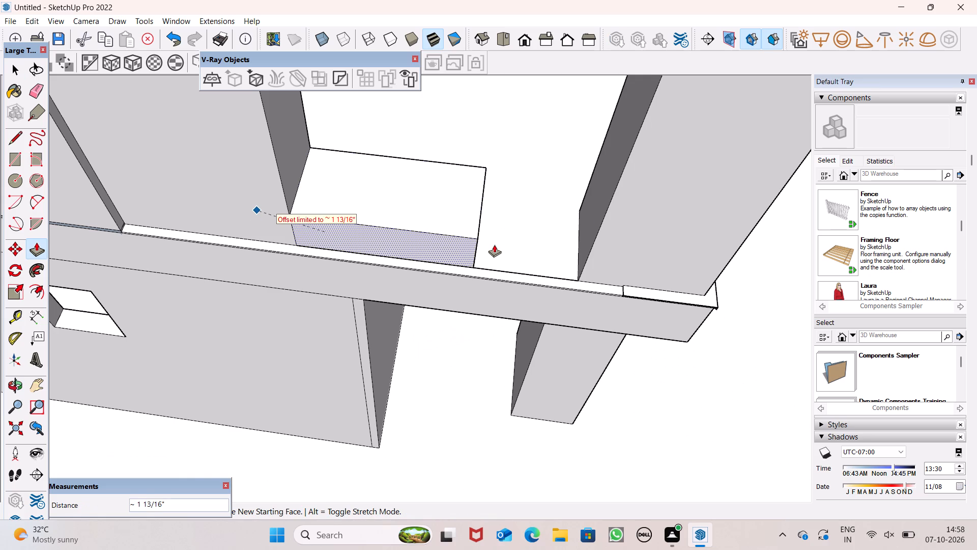
Extend the block's free end across the opening to the corner post with Push/Pull, about 2' 5/8".
middle_drag(505, 246, 388, 213)
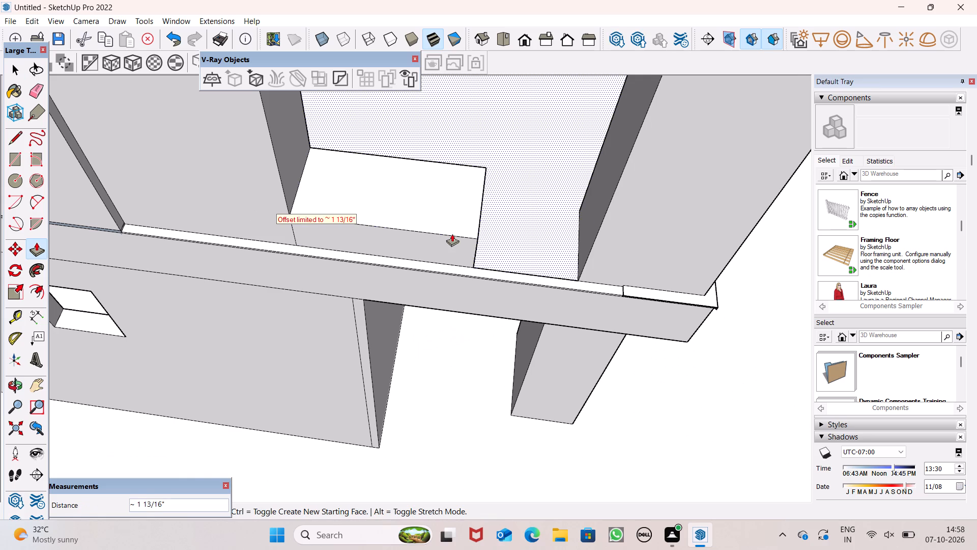
drag(439, 225, 542, 284)
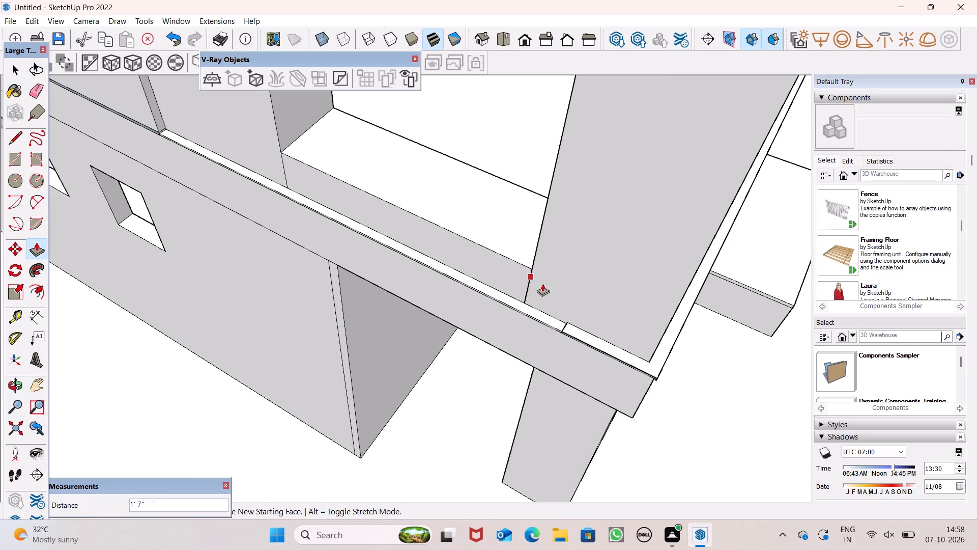
drag(542, 284, 539, 287)
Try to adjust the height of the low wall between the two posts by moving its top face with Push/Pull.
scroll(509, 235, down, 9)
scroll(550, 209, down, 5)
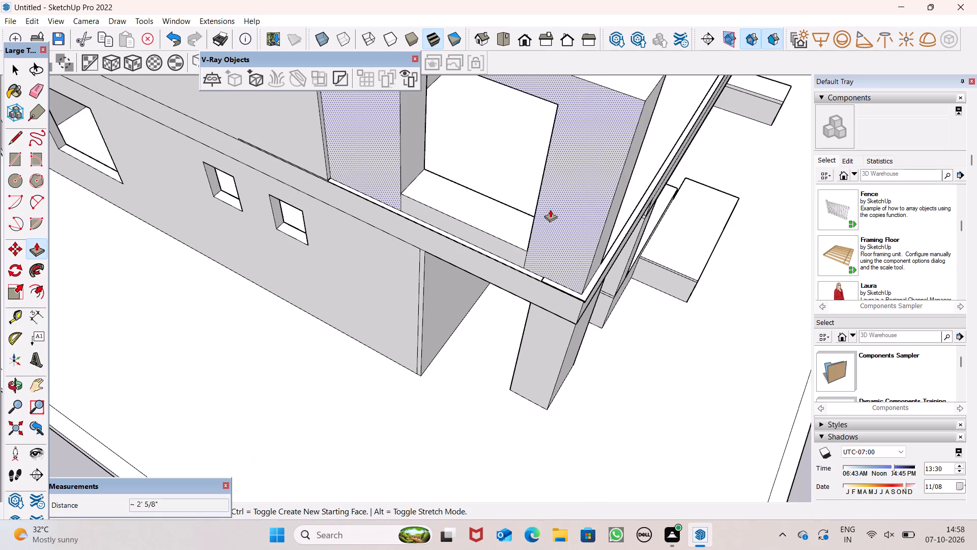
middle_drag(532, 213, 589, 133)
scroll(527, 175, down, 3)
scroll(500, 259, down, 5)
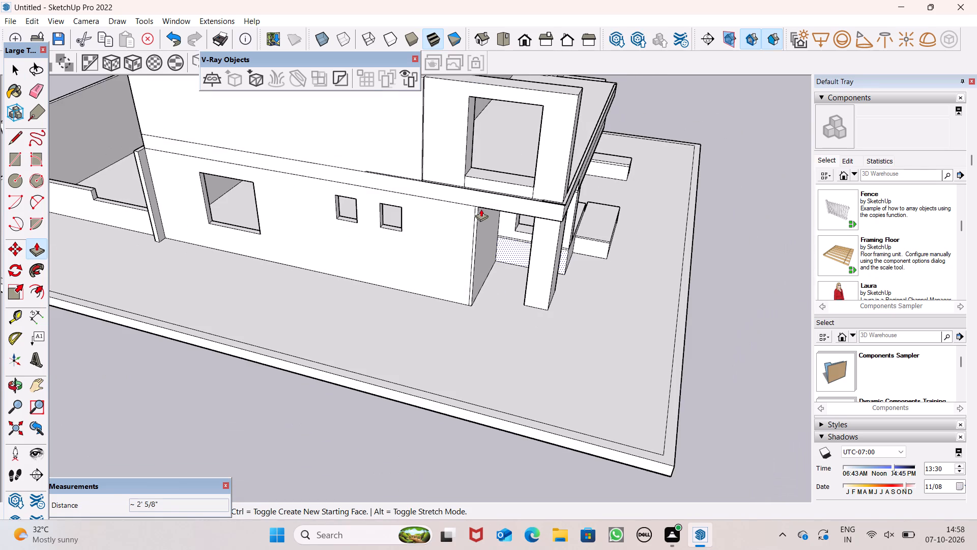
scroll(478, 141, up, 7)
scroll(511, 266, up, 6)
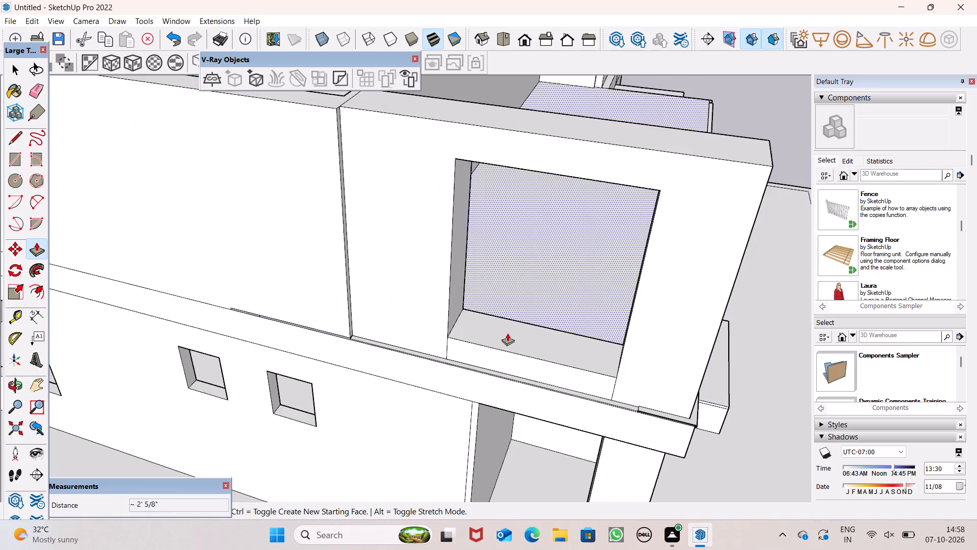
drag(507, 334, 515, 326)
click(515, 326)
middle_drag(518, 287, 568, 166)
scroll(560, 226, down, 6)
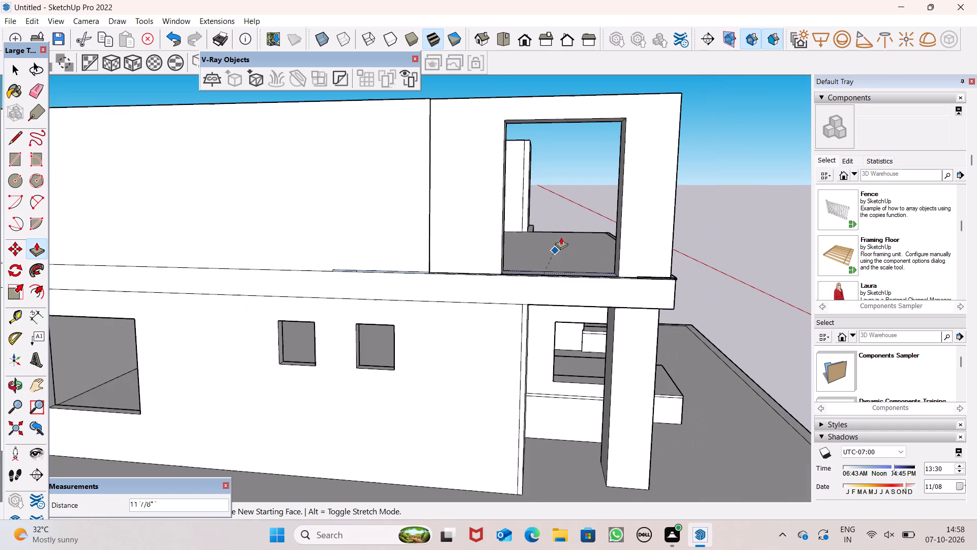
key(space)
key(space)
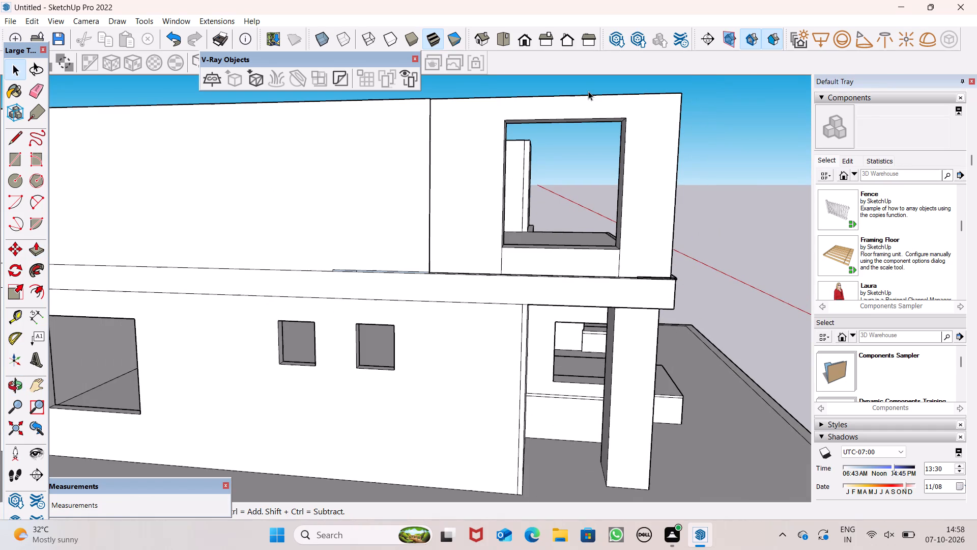
Shrink the upper-storey side window opening with Push/Pull by lowering its head, raising its sill and bringing one jamb in about 5".
scroll(596, 144, up, 6)
scroll(588, 91, down, 1)
scroll(588, 91, up, 2)
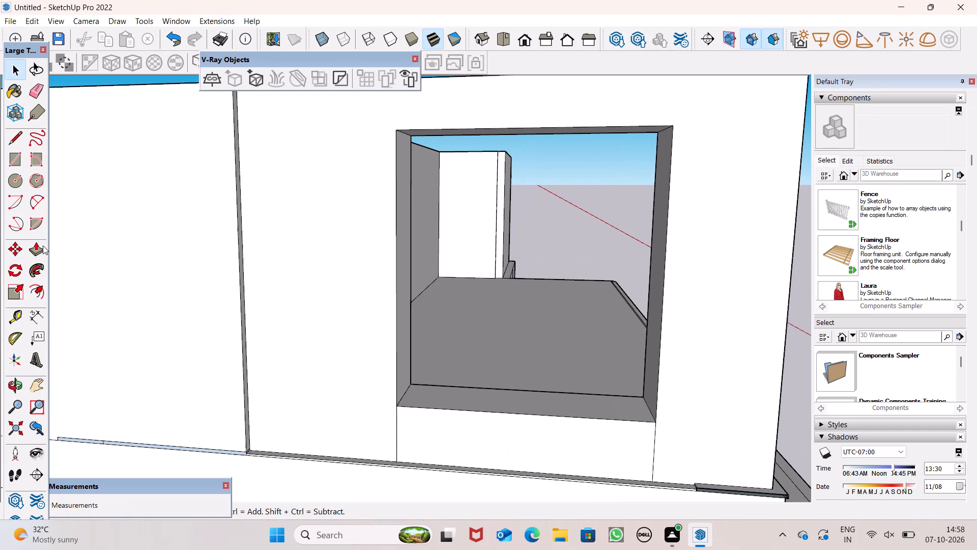
click(42, 246)
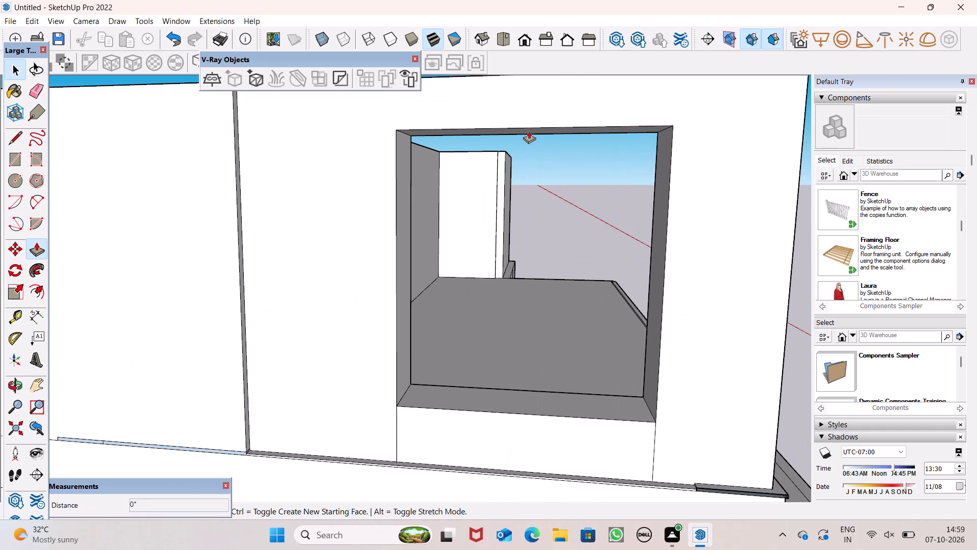
drag(533, 129, 533, 157)
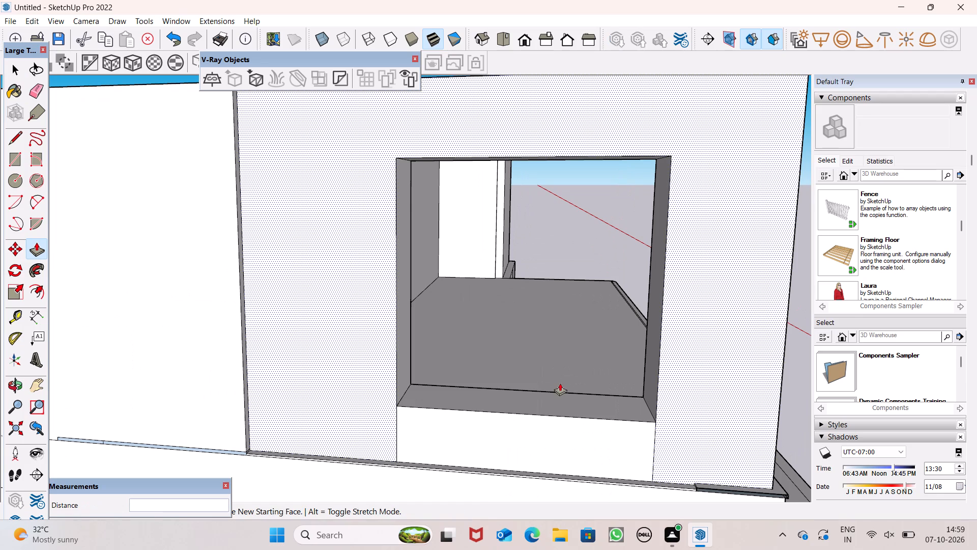
drag(540, 406, 544, 394)
double_click(544, 394)
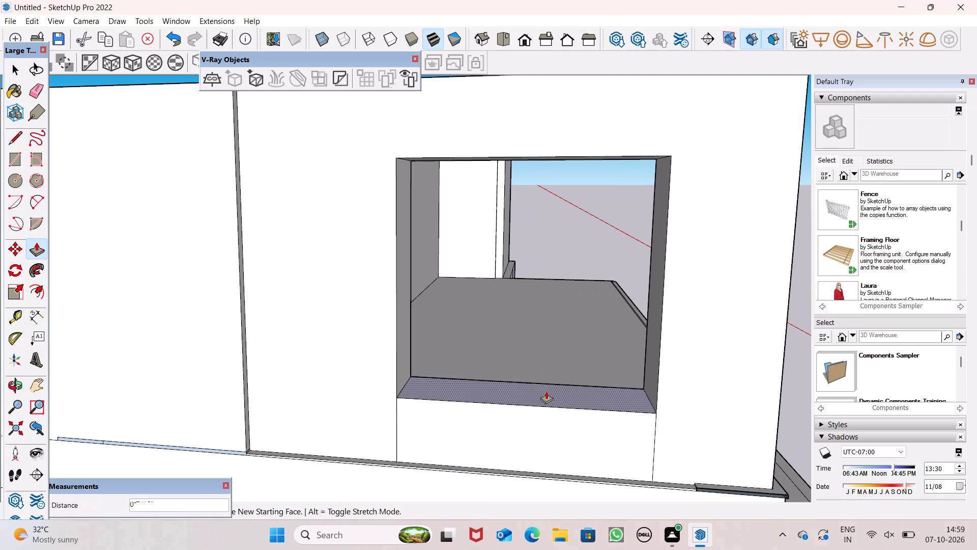
drag(652, 359, 633, 370)
click(633, 370)
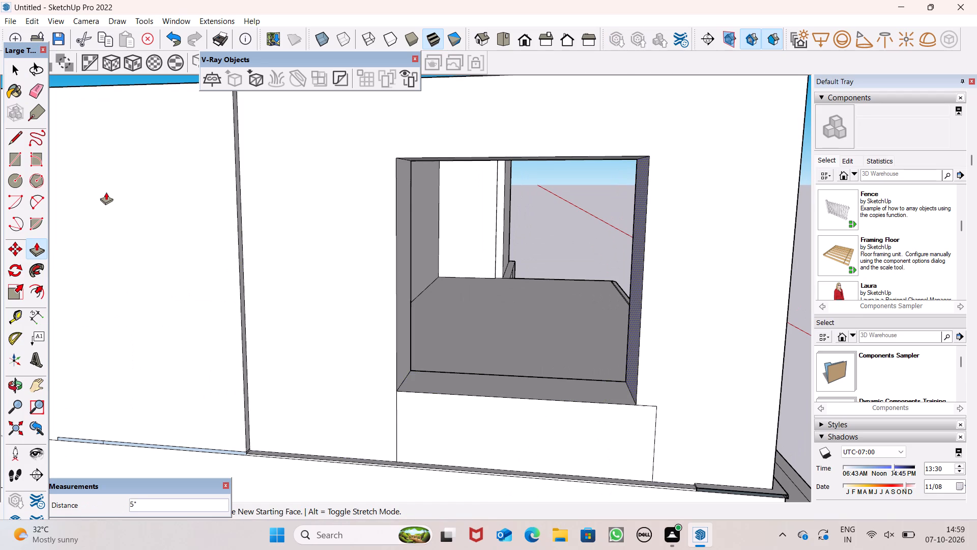
Erase the leftover outline edges on the wall below the window opening.
click(38, 94)
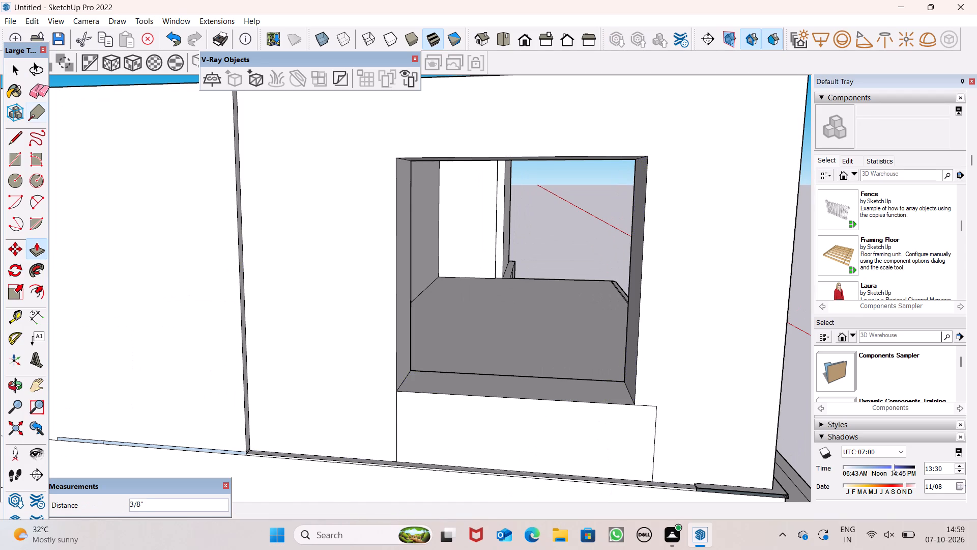
drag(385, 423, 403, 428)
drag(649, 437, 658, 430)
click(657, 425)
drag(654, 420, 650, 403)
drag(652, 408, 651, 431)
click(651, 431)
drag(654, 435, 582, 368)
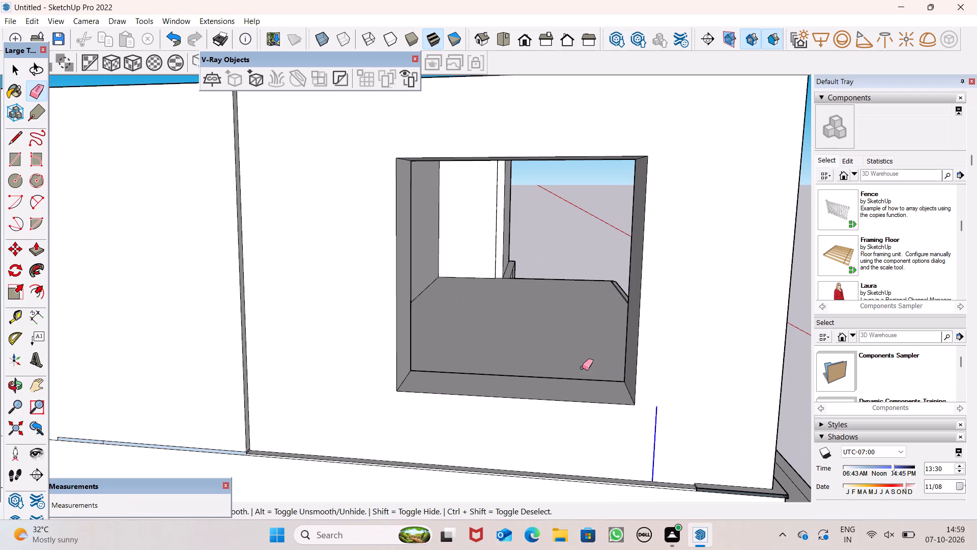
drag(582, 368, 665, 437)
scroll(550, 366, down, 2)
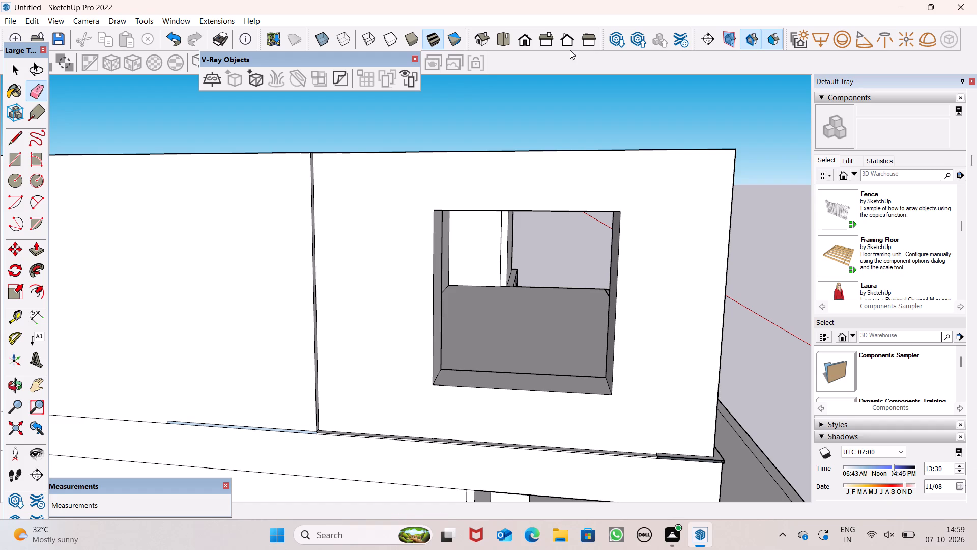
Examine the whole house from the side, front and above, including the open-topped upper storey and terrace.
scroll(597, 180, down, 2)
scroll(545, 116, down, 5)
key(space)
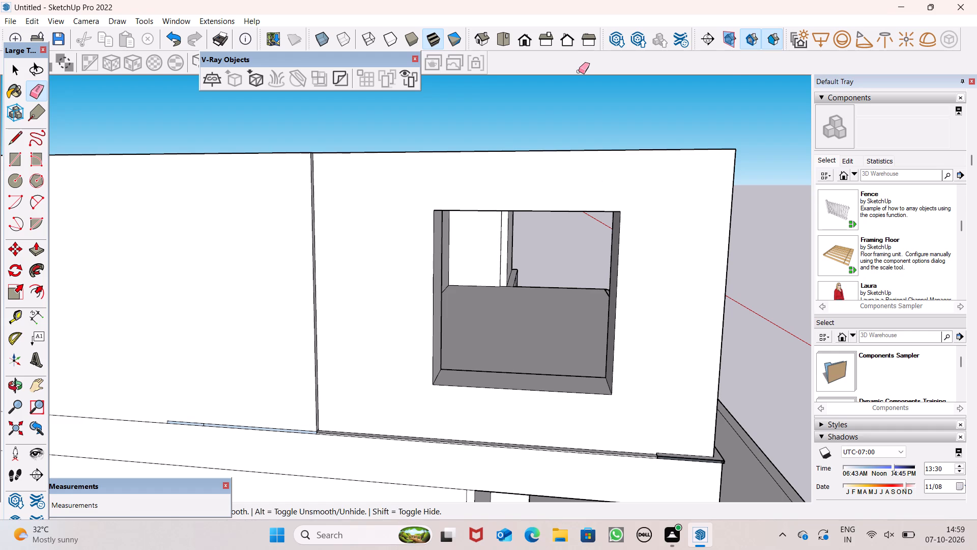
scroll(808, 258, down, 4)
scroll(478, 197, down, 1)
scroll(468, 184, up, 1)
scroll(473, 166, down, 2)
key(space)
text(B)
key(space)
key(space)
scroll(542, 130, down, 8)
scroll(539, 145, up, 1)
scroll(600, 117, down, 1)
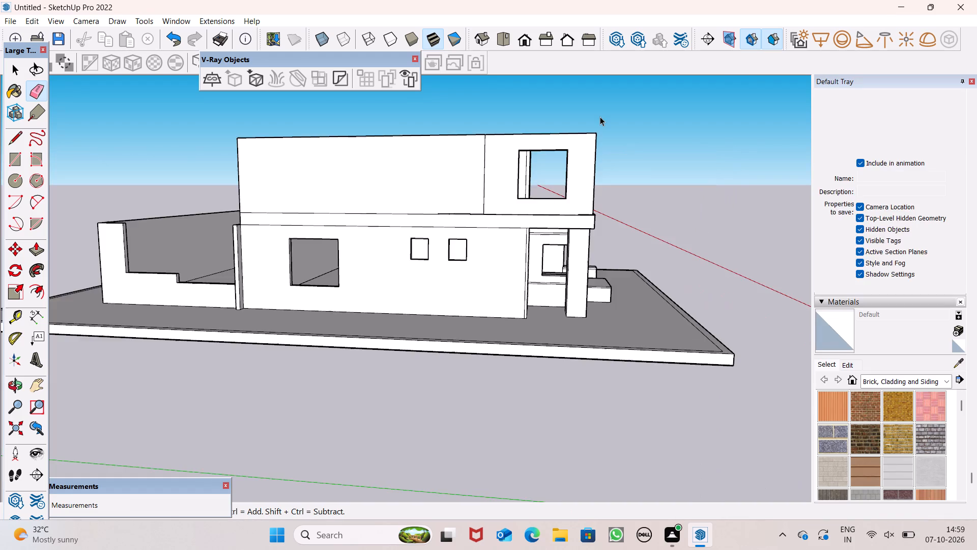
scroll(600, 117, down, 6)
middle_drag(622, 151, 313, 278)
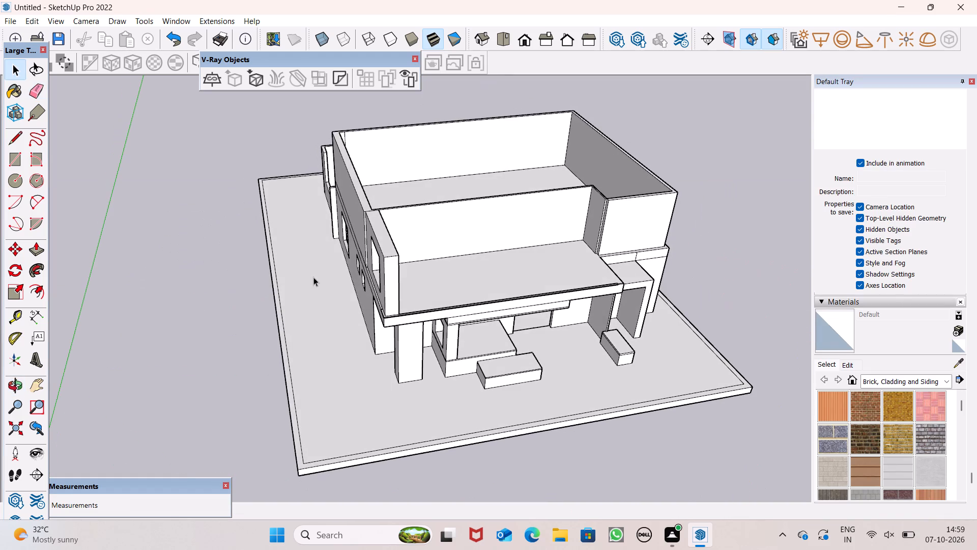
scroll(579, 267, up, 2)
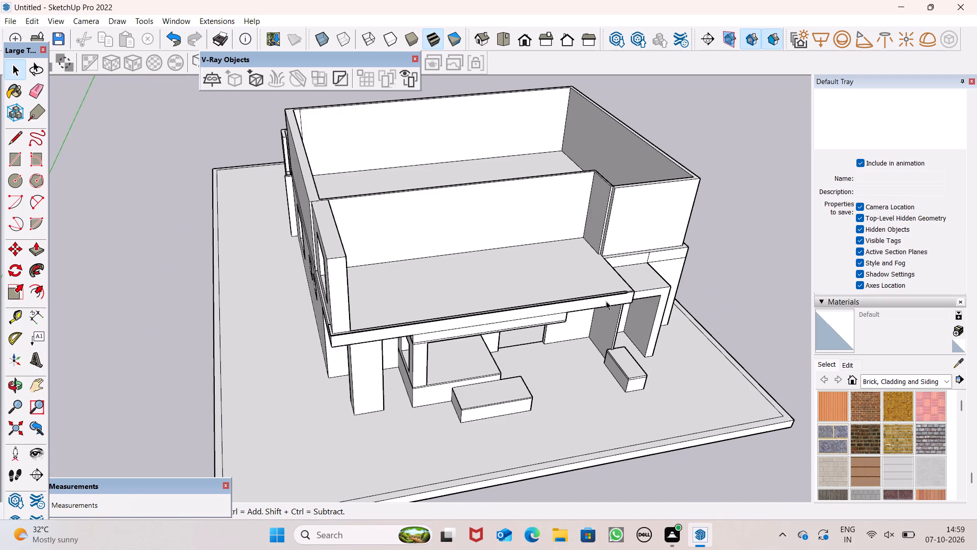
middle_drag(608, 328, 529, 334)
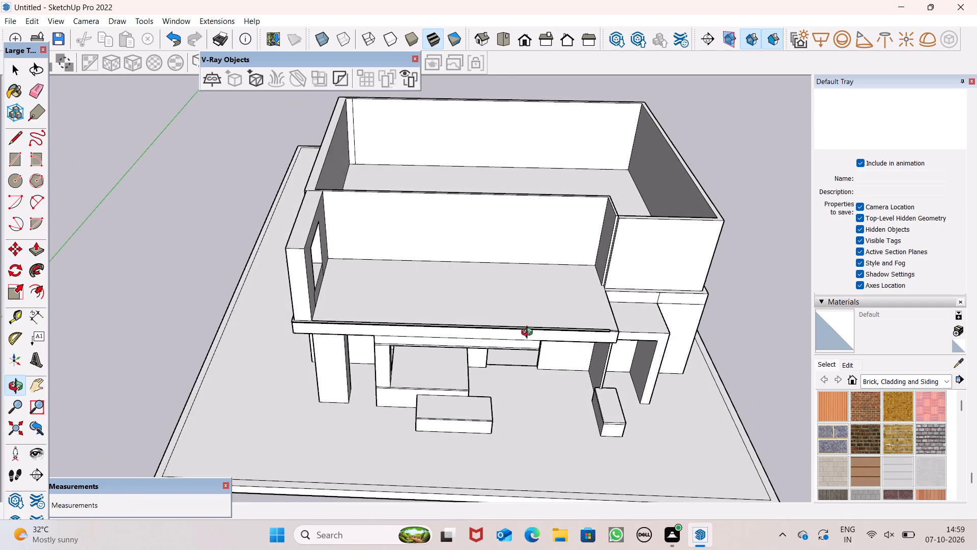
middle_drag(529, 334, 505, 290)
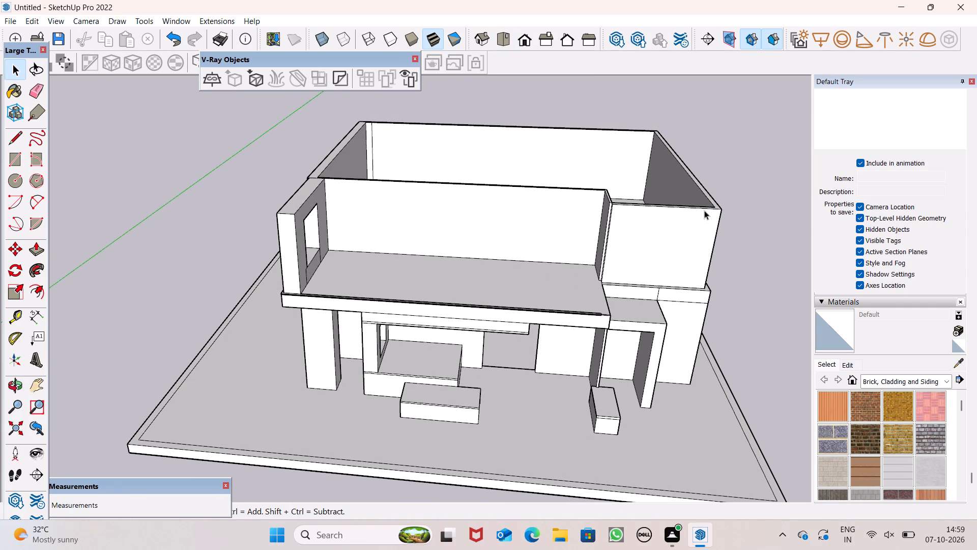
Draw a short line along the inner top edge at the upper storey's back corner to close the walls with a roof face.
scroll(412, 172, down, 3)
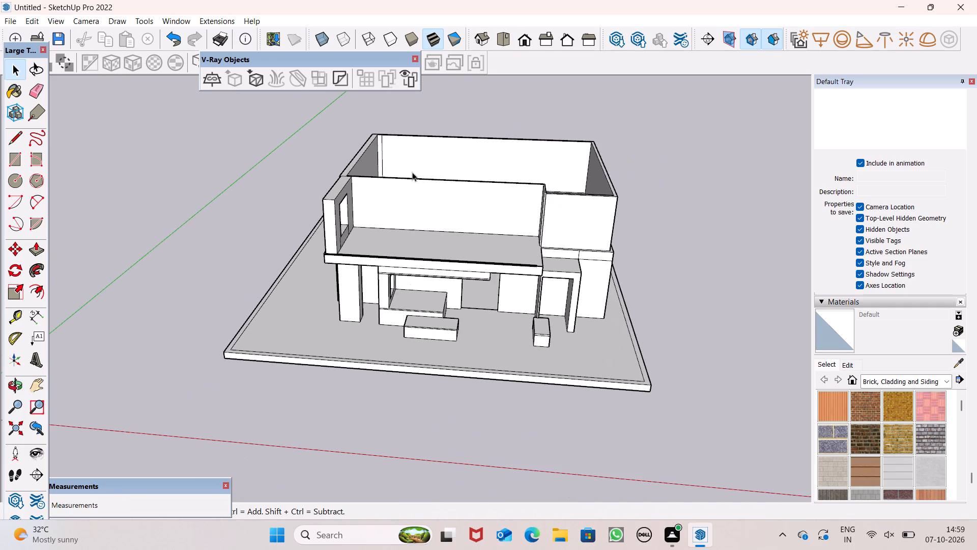
scroll(414, 175, down, 1)
middle_drag(436, 191, 456, 323)
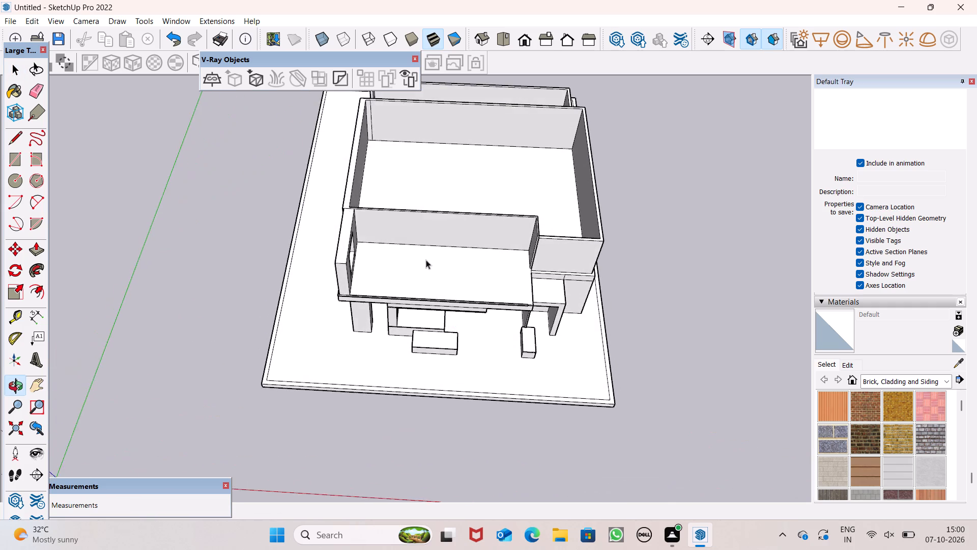
scroll(423, 260, down, 4)
scroll(426, 138, up, 5)
scroll(426, 136, down, 1)
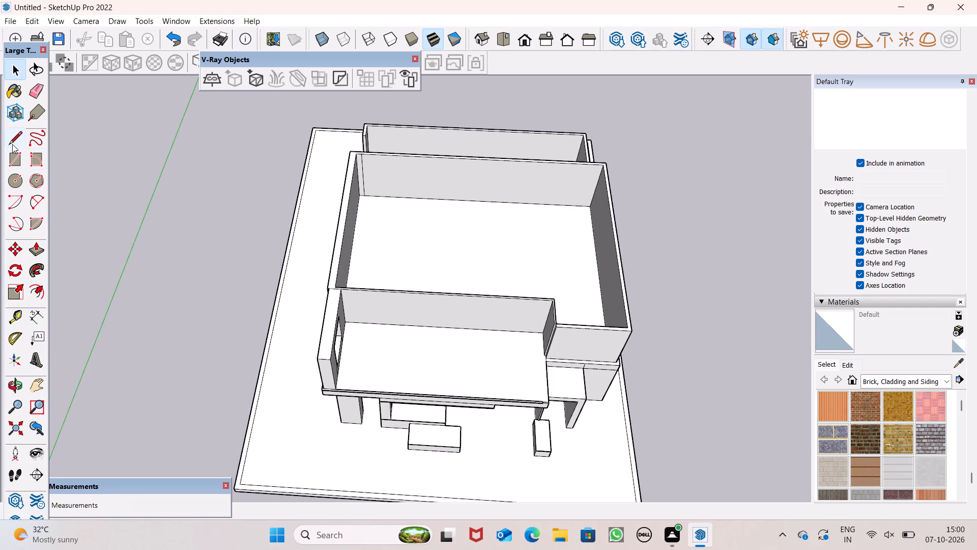
click(13, 144)
scroll(323, 162, up, 6)
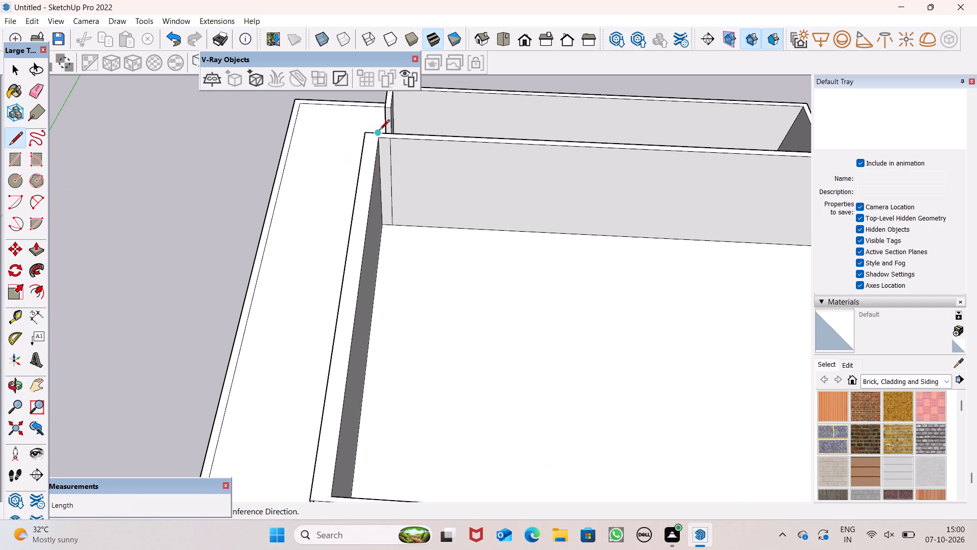
click(381, 139)
click(396, 139)
scroll(345, 128, down, 9)
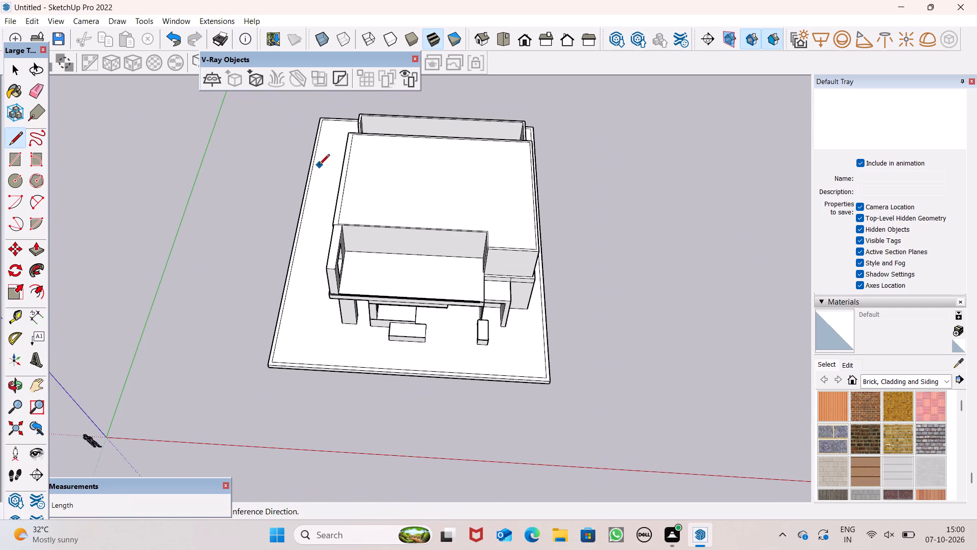
key(space)
Raise the roof face inside the upper-storey wall tops about 4 1/4" with Push/Pull to form a roof slab.
scroll(377, 268, up, 4)
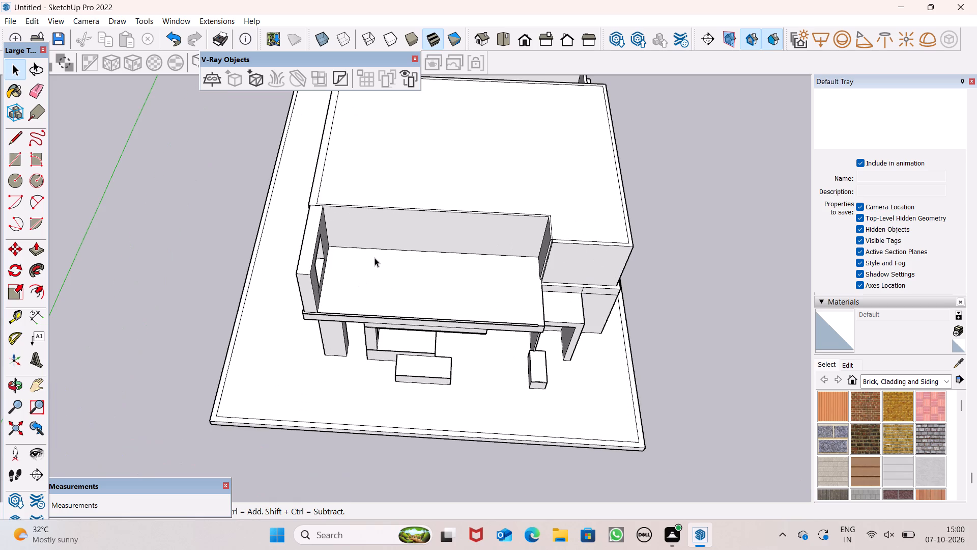
scroll(292, 190, up, 1)
scroll(332, 200, up, 1)
middle_drag(332, 200, 349, 147)
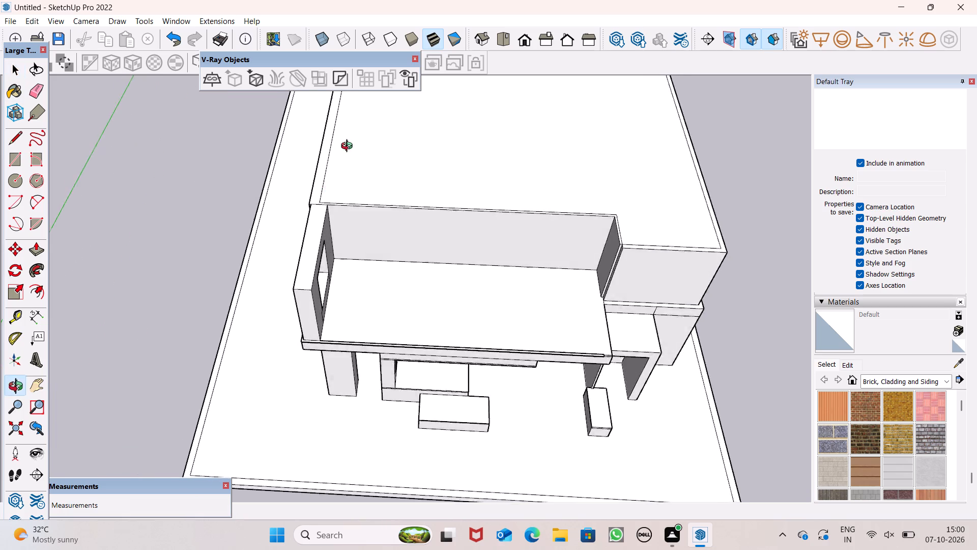
middle_drag(349, 147, 349, 93)
scroll(343, 132, up, 2)
click(48, 250)
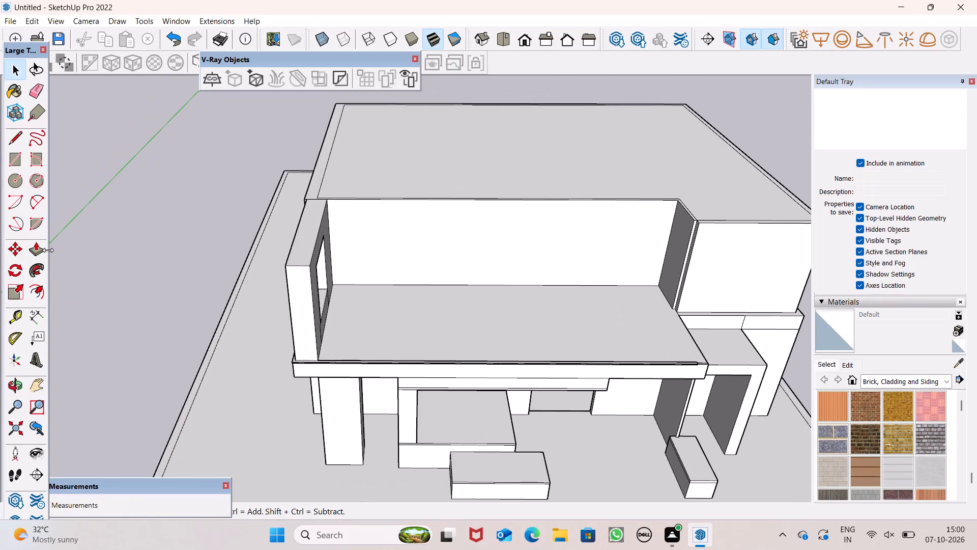
click(40, 250)
scroll(275, 176, up, 5)
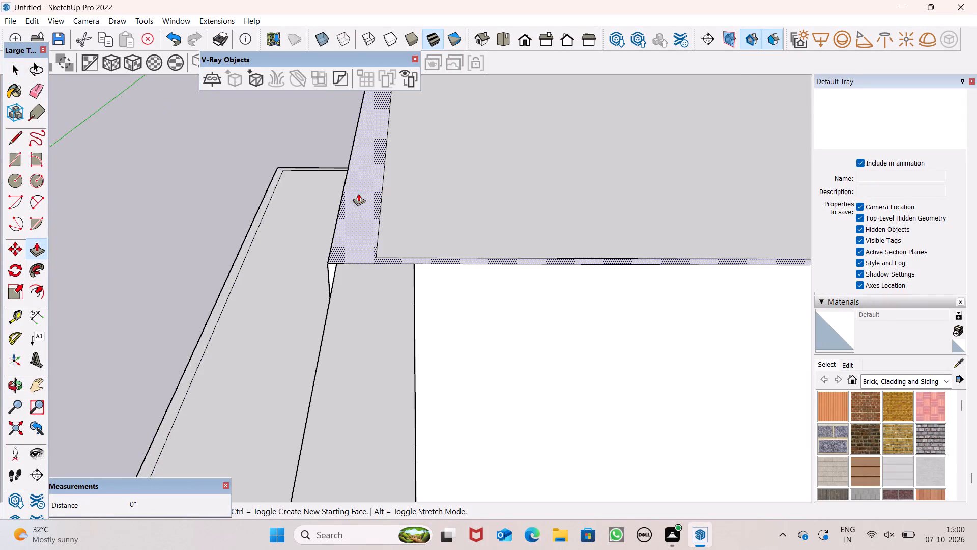
scroll(377, 210, down, 4)
drag(430, 214, 431, 206)
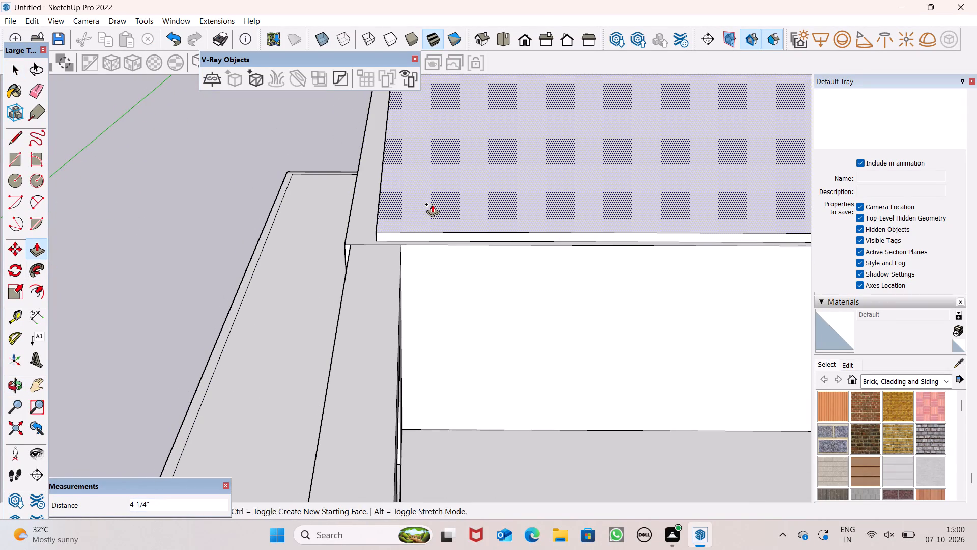
click(432, 204)
key(space)
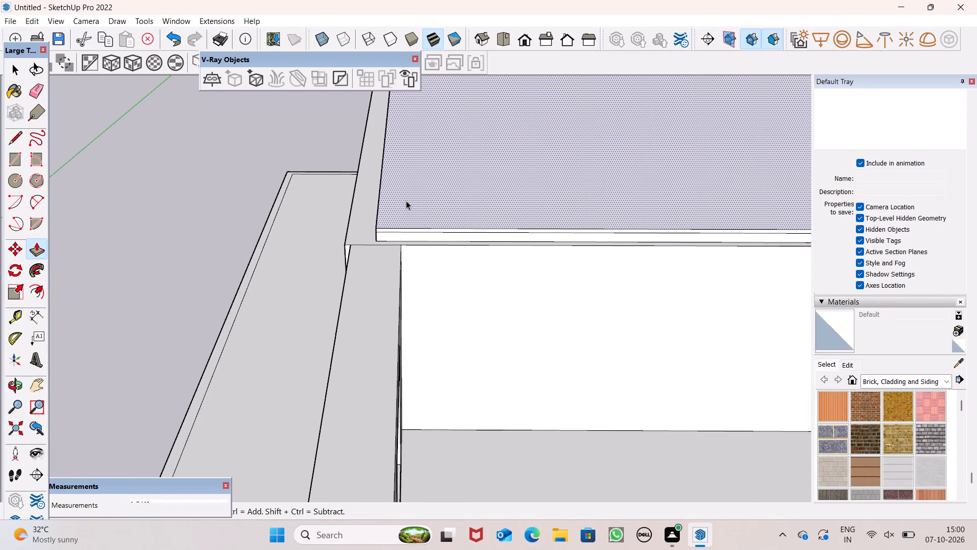
scroll(386, 163, down, 6)
scroll(262, 174, down, 4)
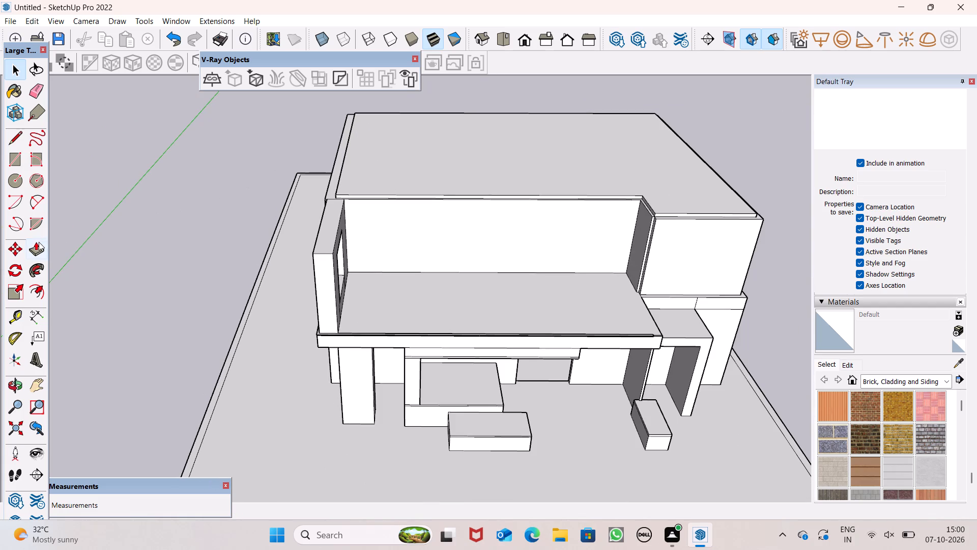
Pull the roof slab's front edge a short distance out over the terrace with Push/Pull.
click(39, 244)
scroll(344, 190, up, 5)
scroll(349, 189, down, 1)
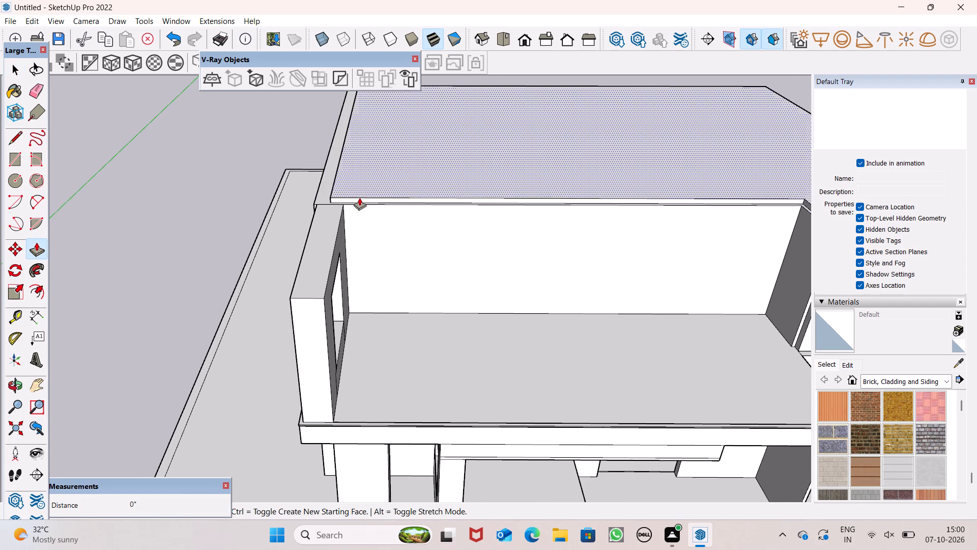
drag(361, 198, 344, 274)
drag(340, 284, 340, 289)
click(339, 292)
click(338, 295)
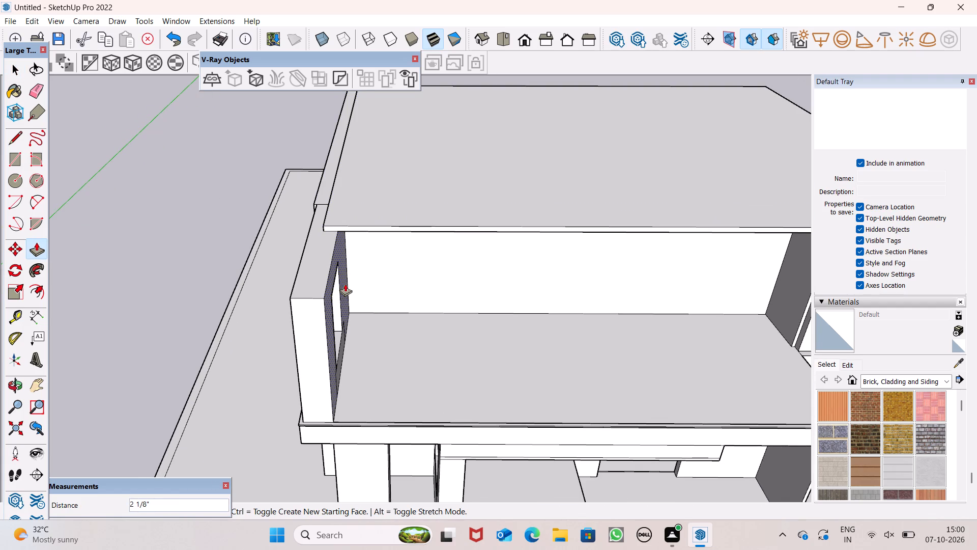
Extend the roof slab's front edge across the terrace to the end of the window wall, about 7' 8 1/8", with Push/Pull.
middle_drag(376, 259, 569, 182)
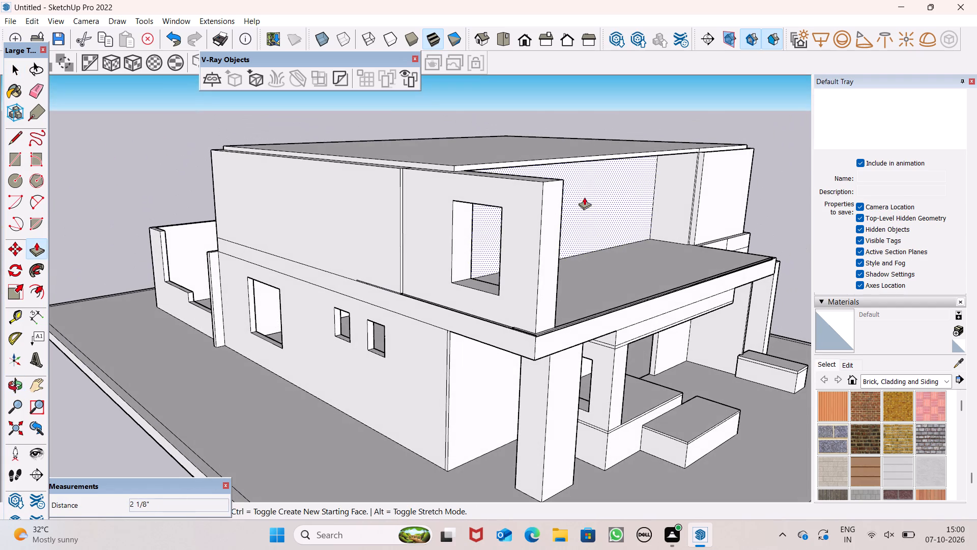
scroll(581, 211, up, 1)
middle_drag(580, 211, 439, 302)
scroll(322, 283, up, 5)
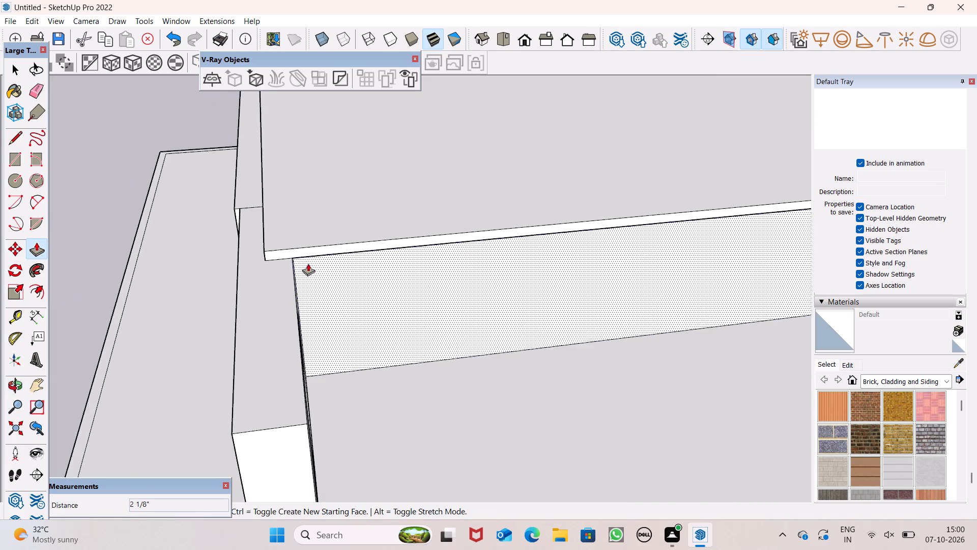
scroll(308, 263, up, 1)
drag(303, 250, 293, 500)
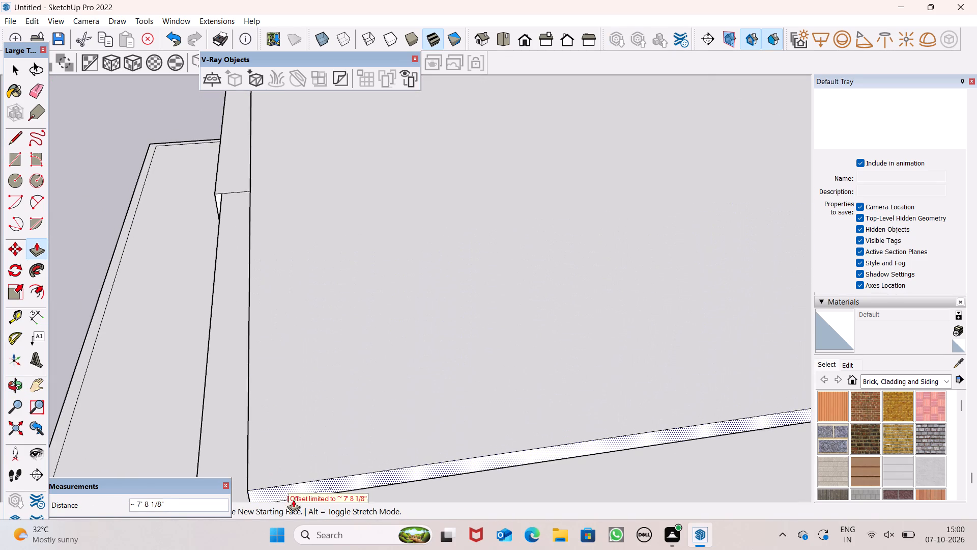
drag(293, 500, 292, 493)
scroll(319, 352, down, 13)
Pull the roof slab's long edge above the window wall outward about 10 9/16" to the wall's outer face with Push/Pull.
middle_drag(343, 341, 429, 311)
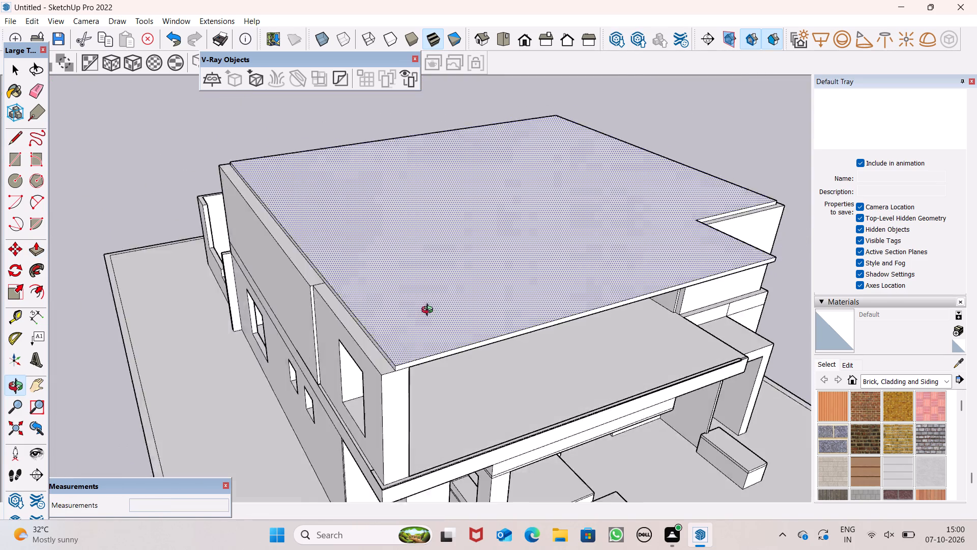
middle_drag(429, 311, 559, 284)
scroll(492, 310, up, 5)
scroll(492, 304, down, 1)
scroll(492, 304, up, 1)
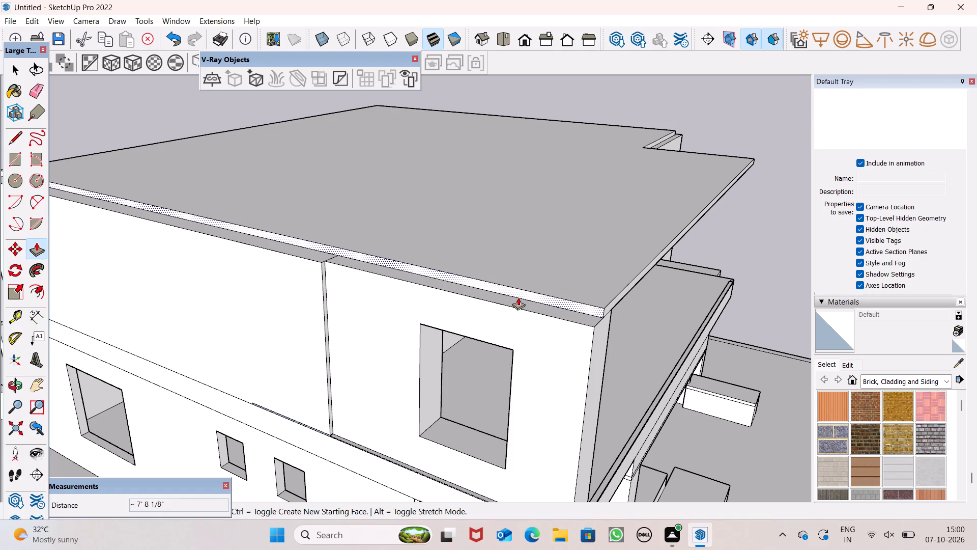
drag(522, 293, 519, 307)
scroll(402, 216, down, 2)
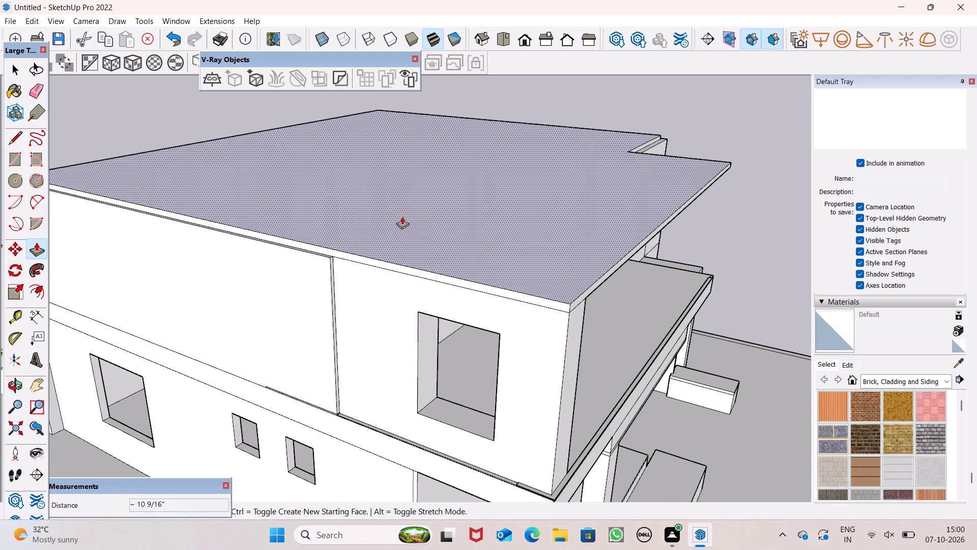
Push the upper-storey window wall's outer face in about 2 7/16" with Push/Pull, level with the adjoining wall.
scroll(417, 225, down, 1)
scroll(456, 263, down, 1)
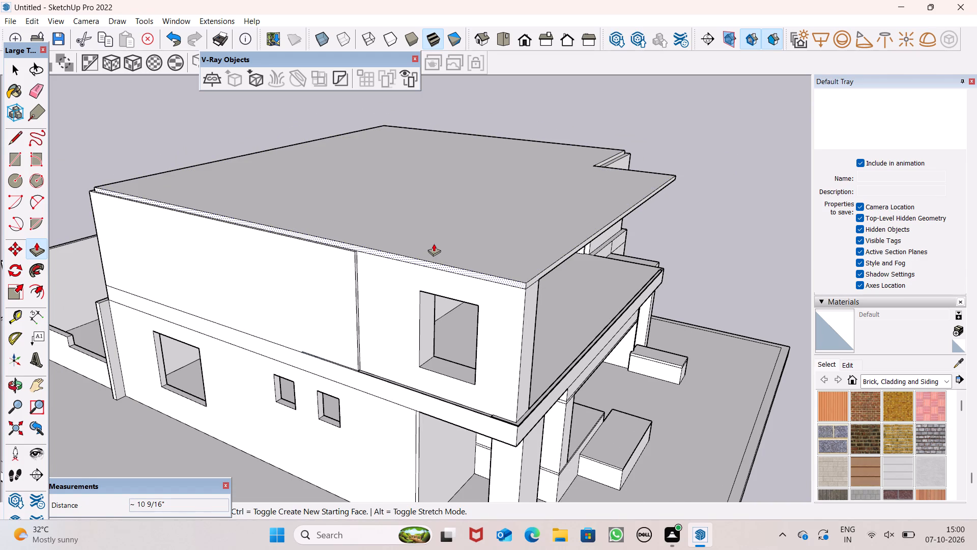
scroll(213, 203, up, 8)
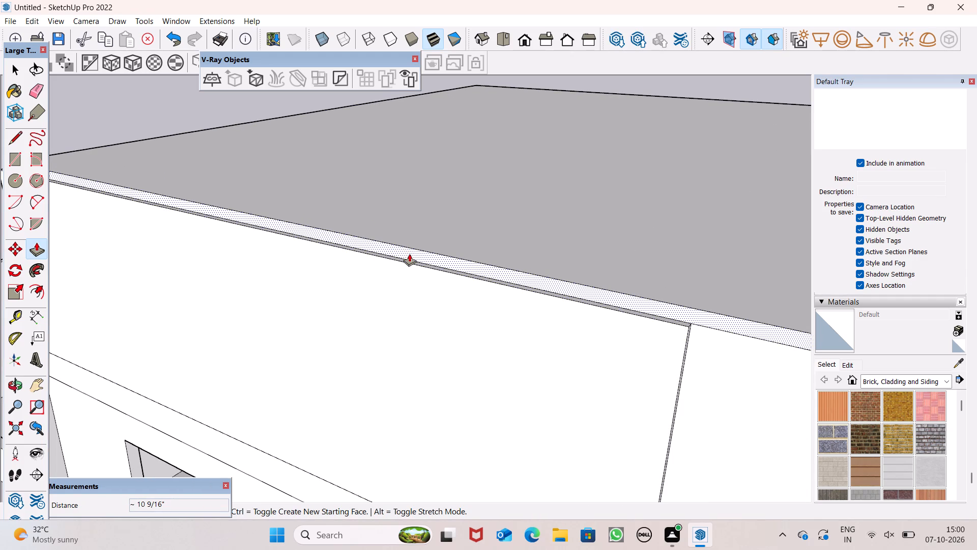
scroll(578, 190, down, 3)
middle_drag(676, 300, 506, 272)
scroll(482, 202, down, 4)
drag(480, 418, 480, 423)
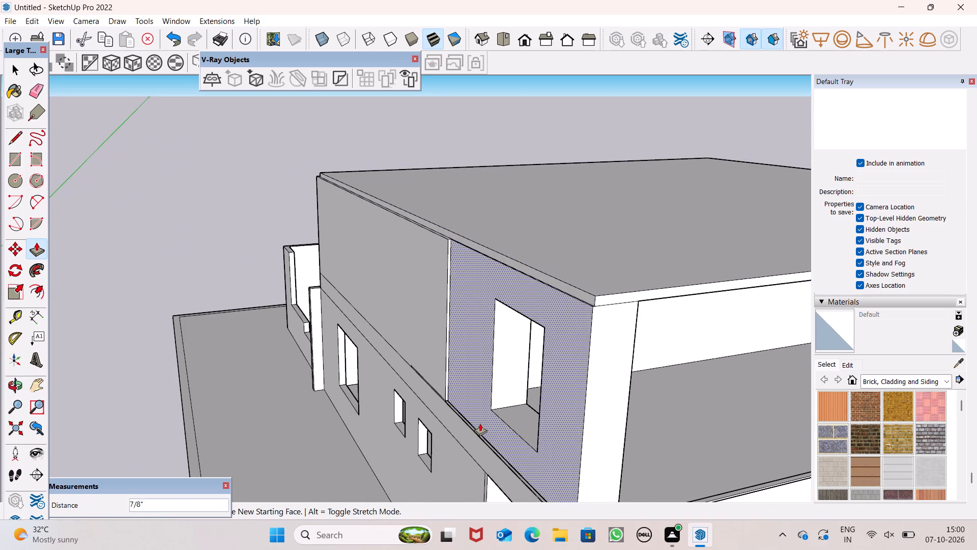
drag(480, 423, 435, 375)
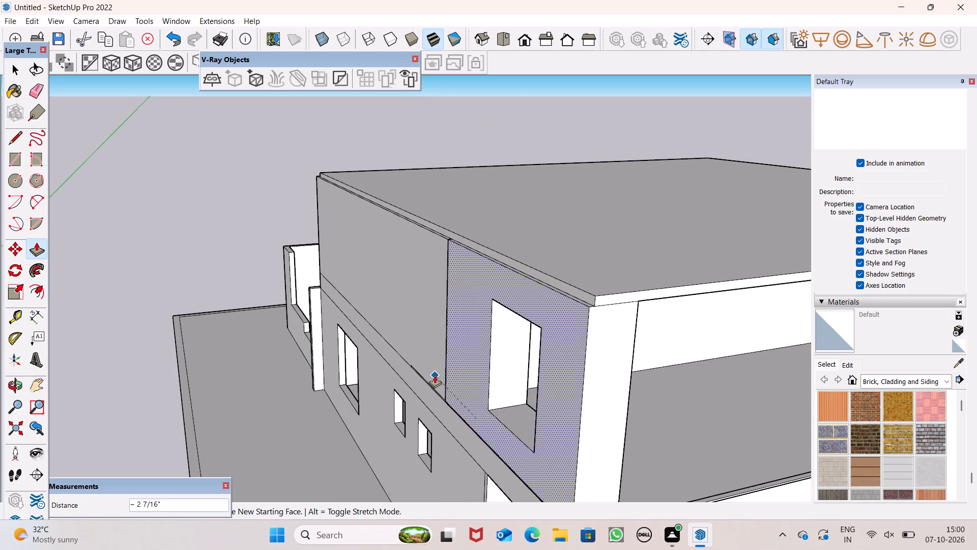
drag(435, 375, 434, 374)
Erase the vertical seam line between the upper-storey window wall and the adjoining wall.
scroll(443, 271, down, 1)
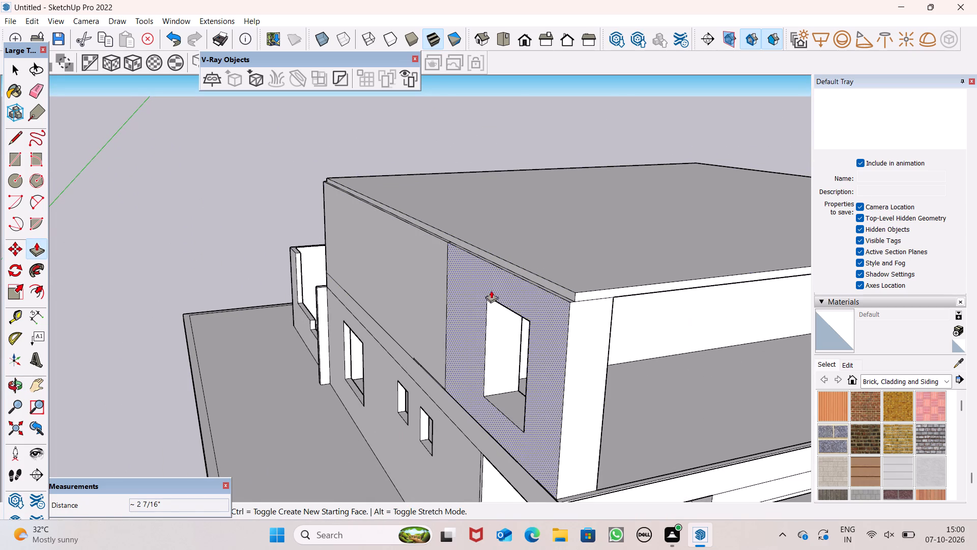
scroll(475, 278, down, 2)
scroll(524, 296, down, 1)
middle_drag(606, 381, 540, 402)
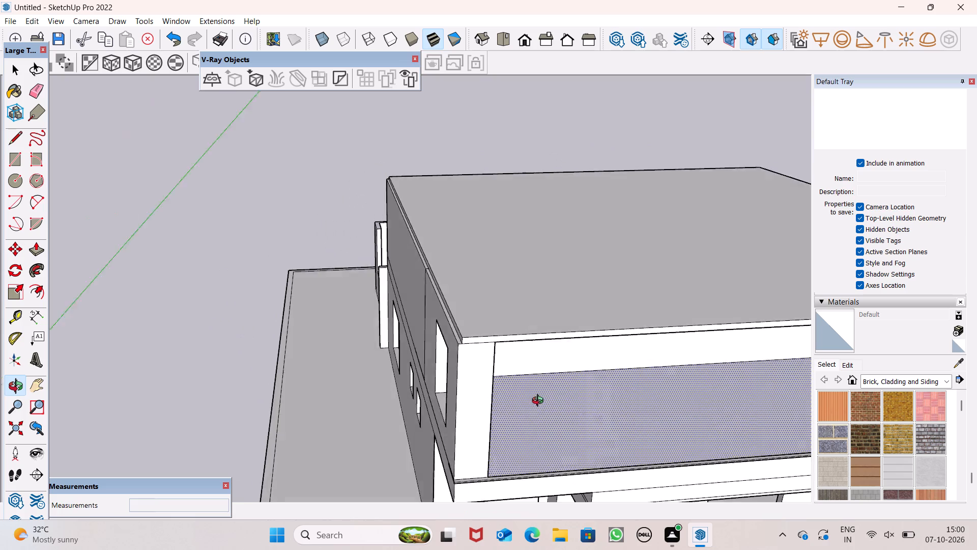
middle_drag(540, 402, 514, 367)
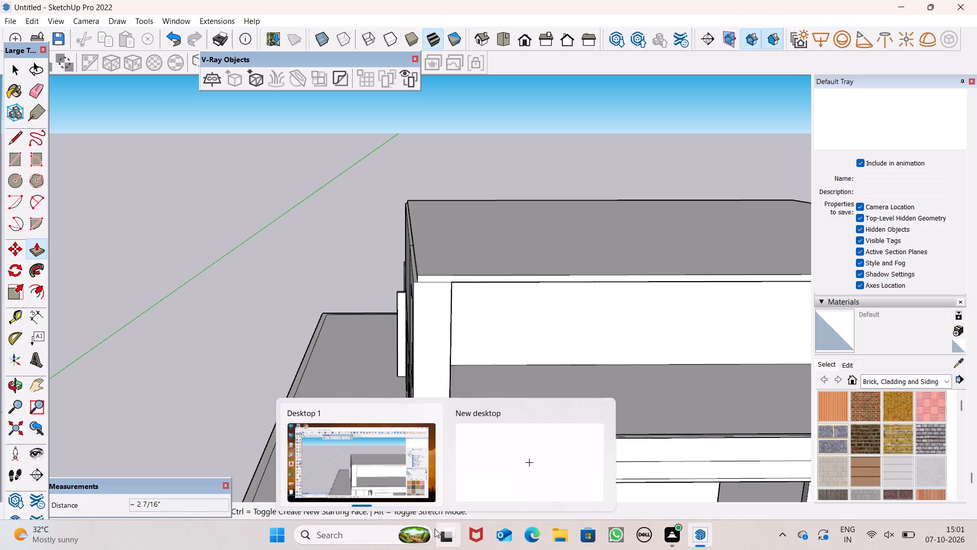
scroll(505, 289, down, 5)
middle_drag(459, 364, 685, 349)
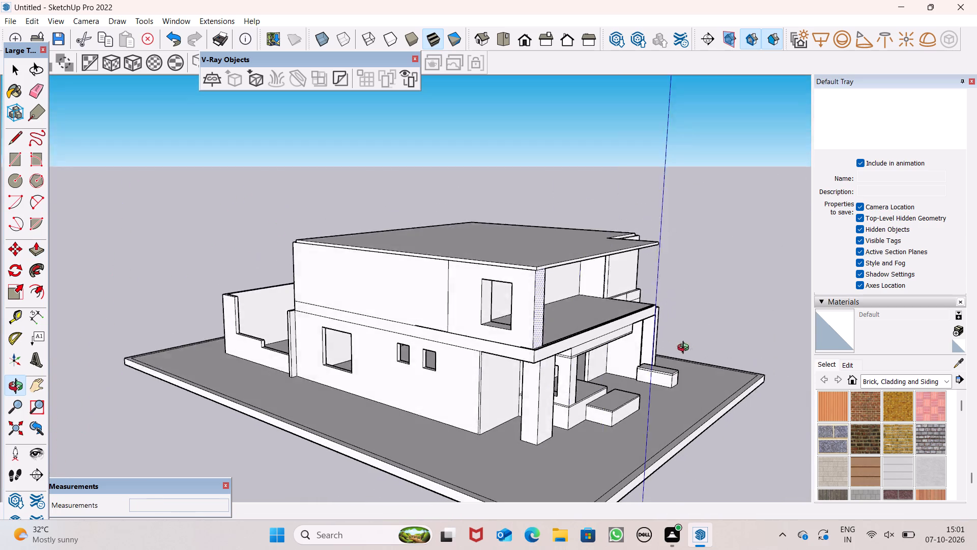
middle_drag(685, 349, 692, 337)
scroll(497, 300, up, 7)
middle_drag(519, 352, 590, 419)
scroll(525, 354, up, 1)
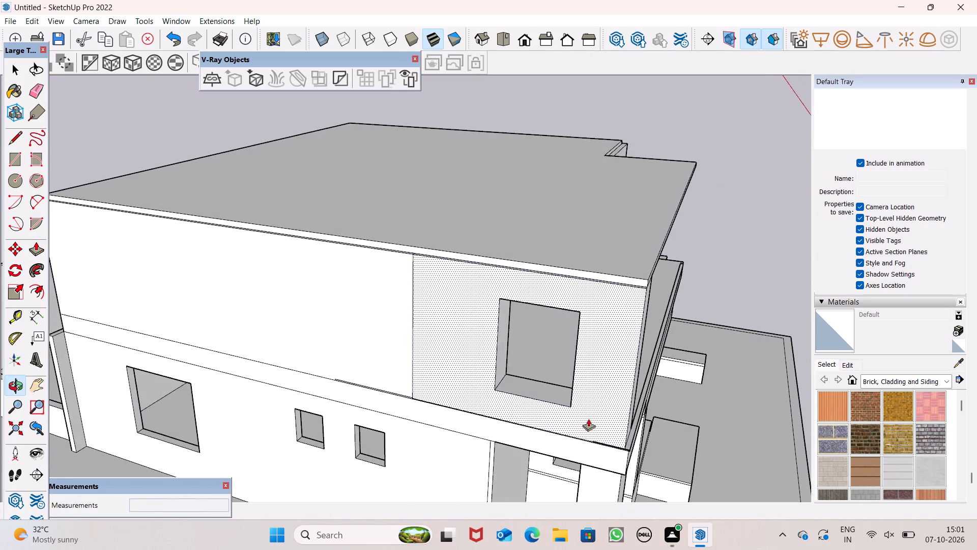
scroll(370, 328, up, 5)
scroll(427, 314, down, 4)
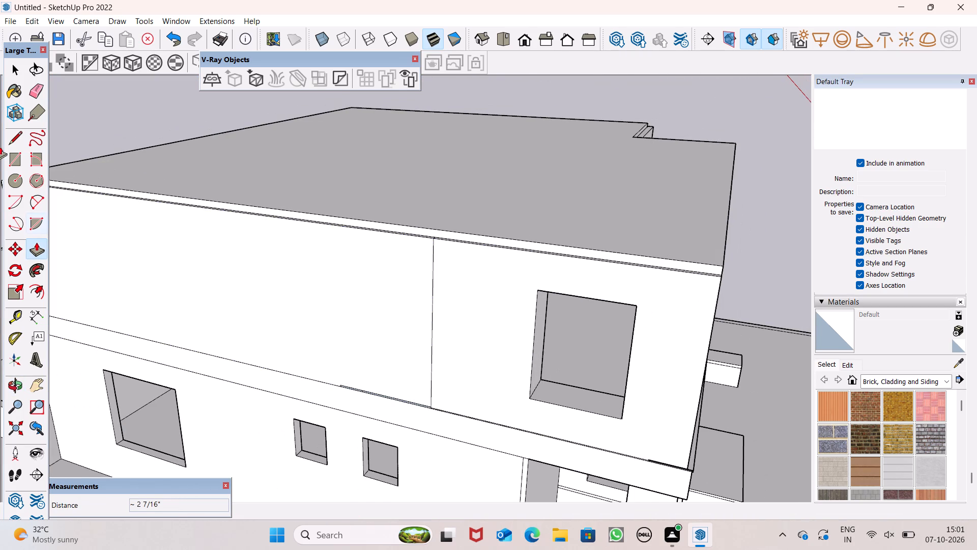
click(37, 97)
scroll(439, 326, up, 1)
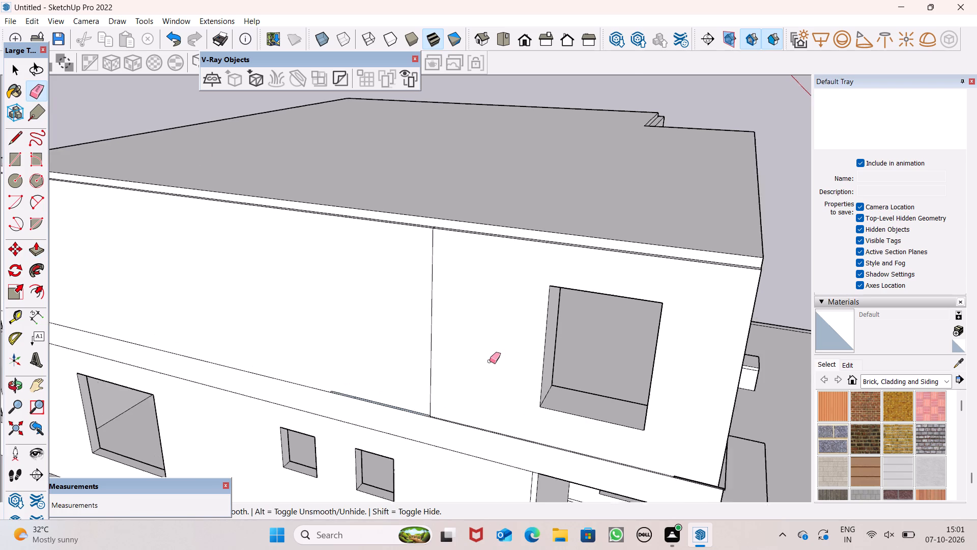
scroll(490, 361, up, 4)
drag(403, 320, 380, 318)
Erase the short leftover seam line across the wall's top ledge beside the roof slab.
scroll(426, 274, down, 2)
middle_drag(457, 288, 523, 453)
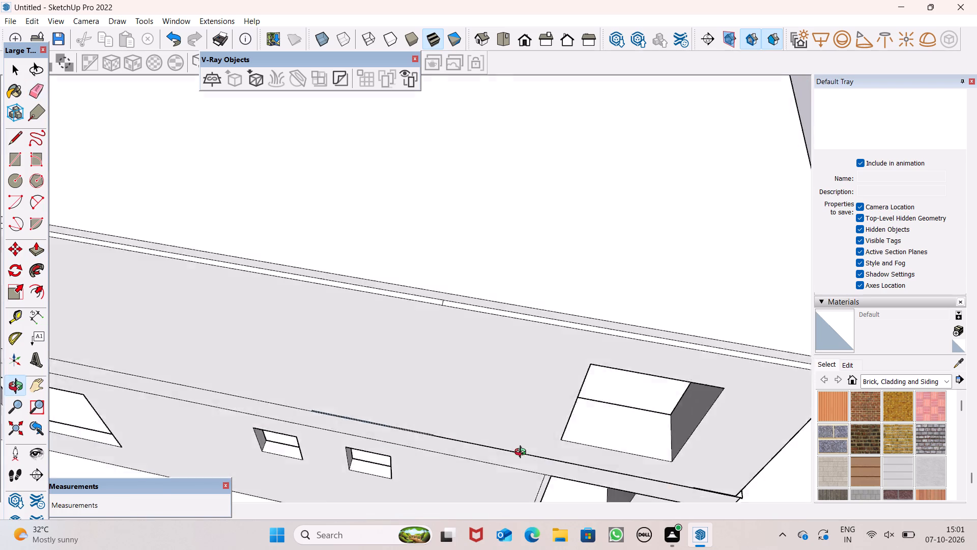
middle_drag(523, 453, 532, 489)
scroll(409, 336, up, 6)
scroll(482, 370, up, 5)
scroll(482, 363, down, 1)
scroll(482, 363, up, 1)
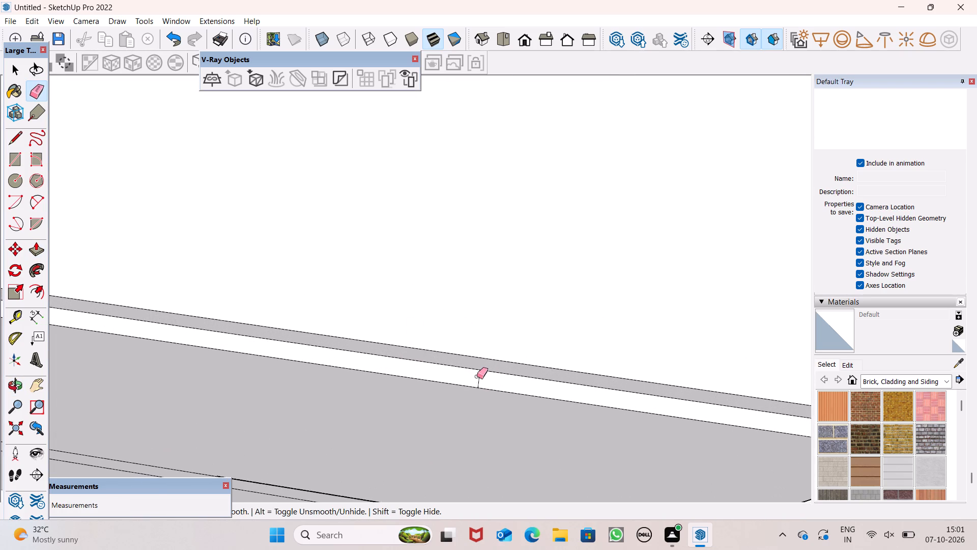
drag(477, 376, 487, 379)
click(490, 379)
Lower the roof slab's underside above the terrace with Push/Pull to form a deeper front fascia.
scroll(286, 223, down, 12)
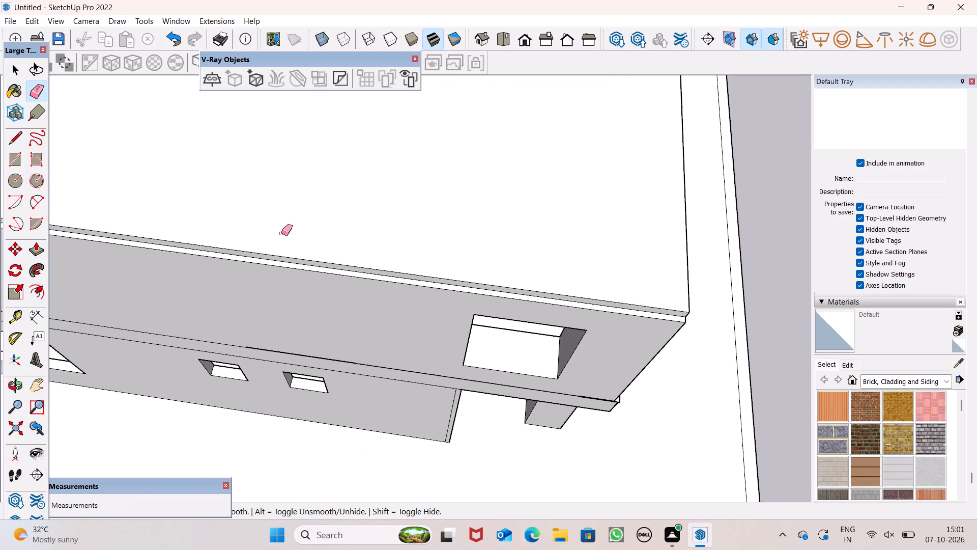
scroll(281, 233, down, 2)
scroll(360, 300, down, 2)
scroll(403, 287, down, 9)
middle_drag(470, 368, 473, 272)
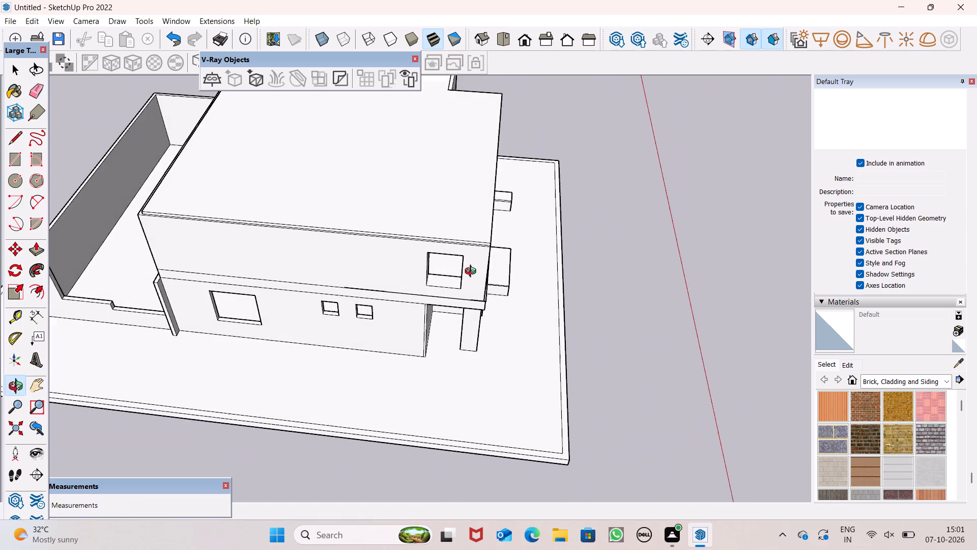
middle_drag(473, 272, 224, 289)
middle_drag(478, 316, 307, 234)
scroll(311, 237, up, 1)
scroll(35, 358, up, 1)
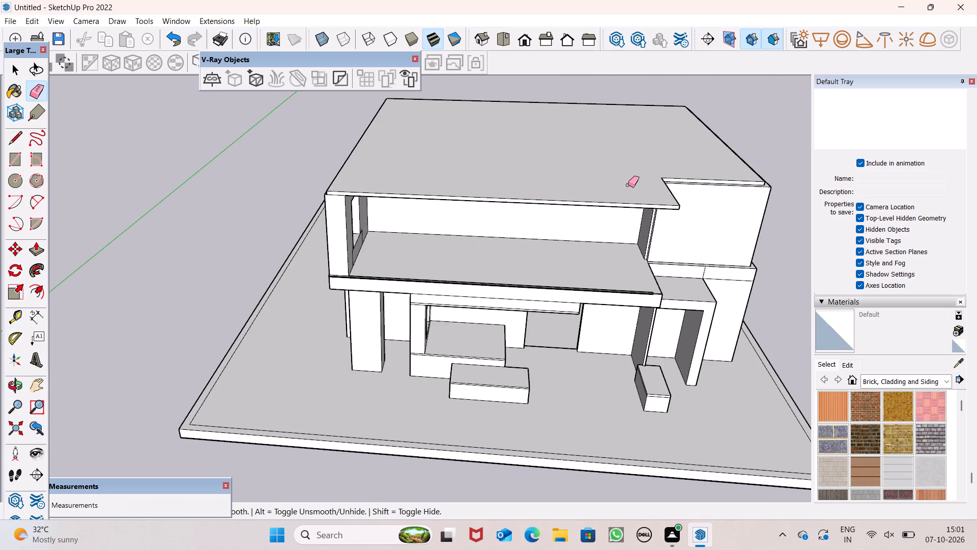
middle_drag(678, 206, 647, 143)
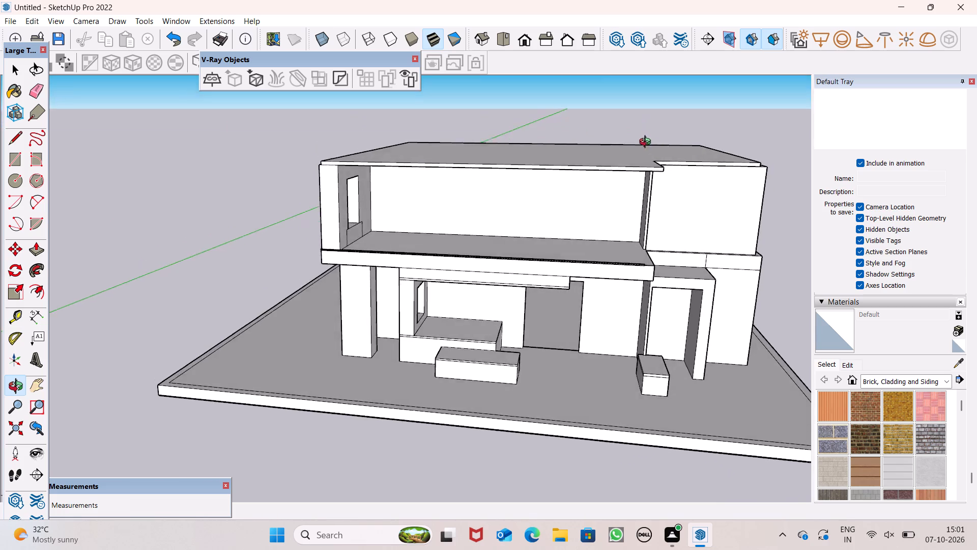
middle_drag(647, 143, 580, 14)
scroll(480, 119, up, 8)
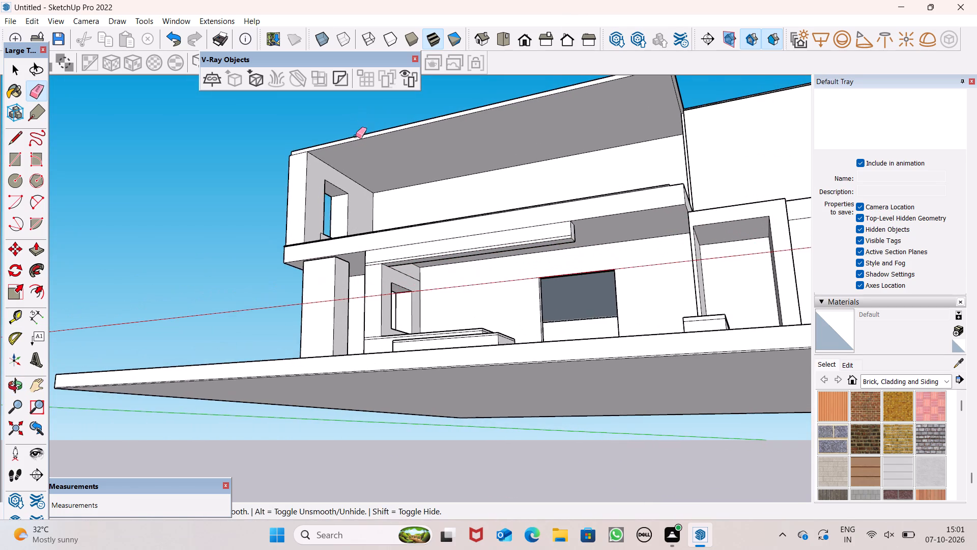
scroll(354, 157, up, 1)
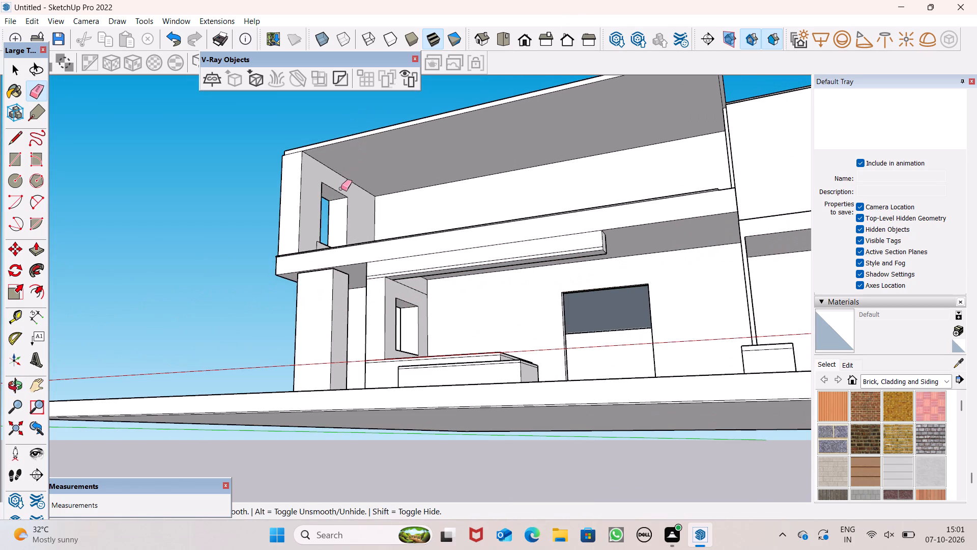
scroll(334, 168, up, 4)
scroll(334, 172, down, 1)
scroll(334, 172, up, 1)
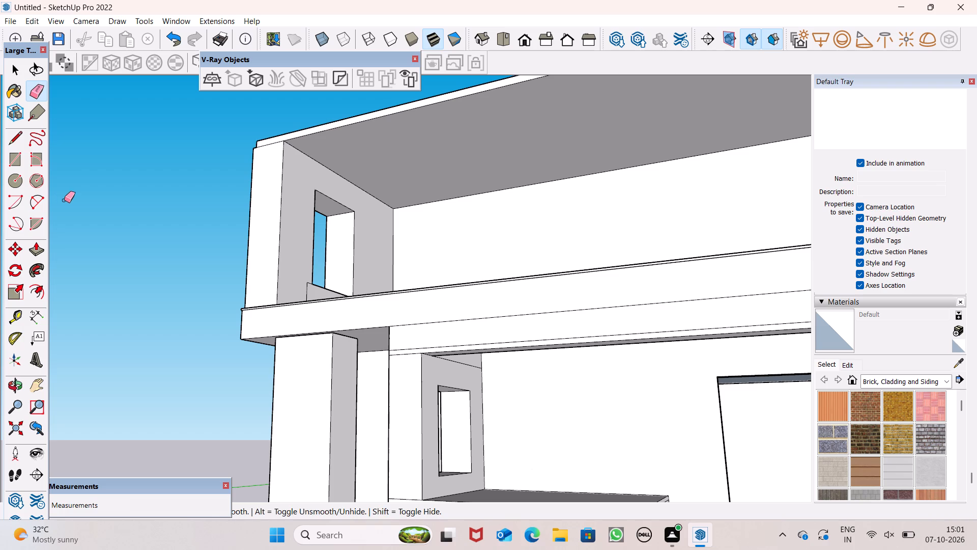
click(31, 246)
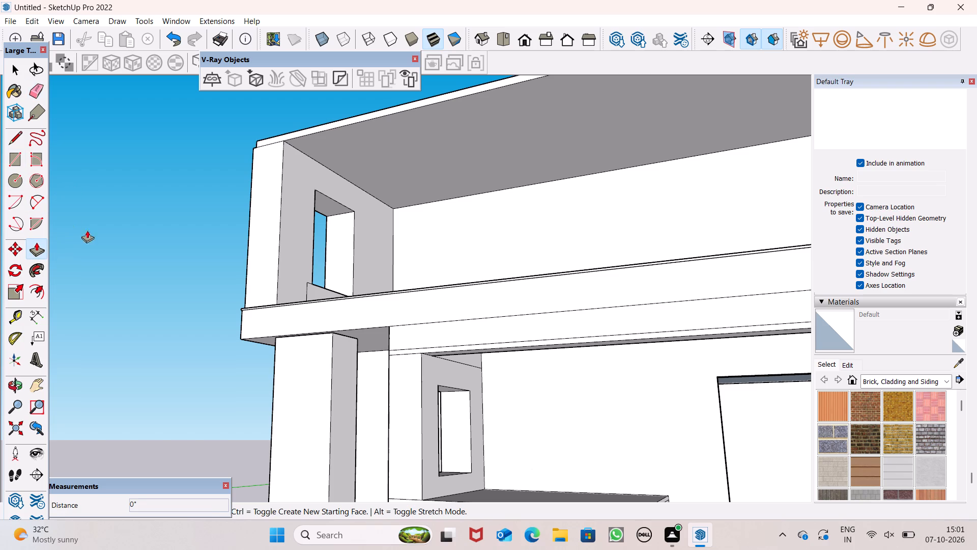
drag(373, 130, 380, 148)
drag(380, 148, 379, 156)
click(379, 156)
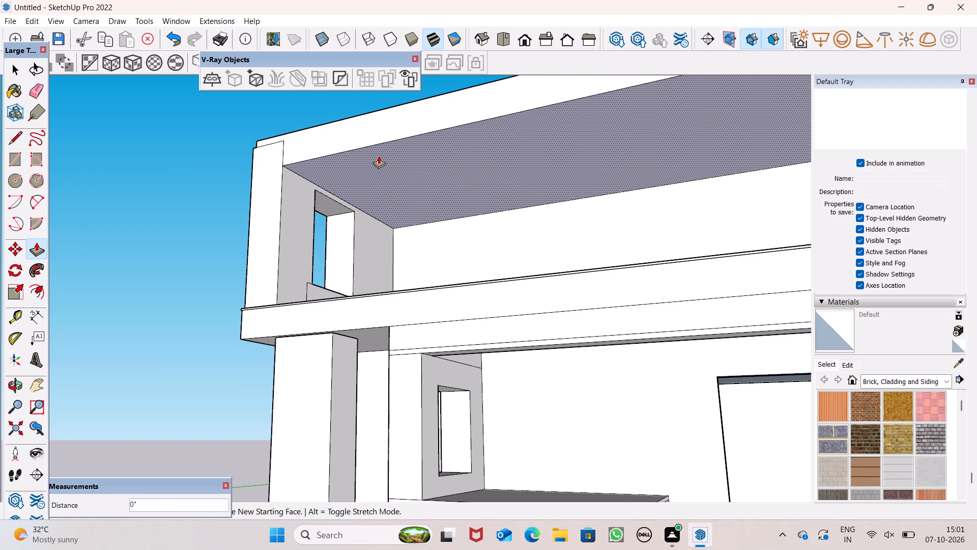
click(380, 153)
double_click(379, 155)
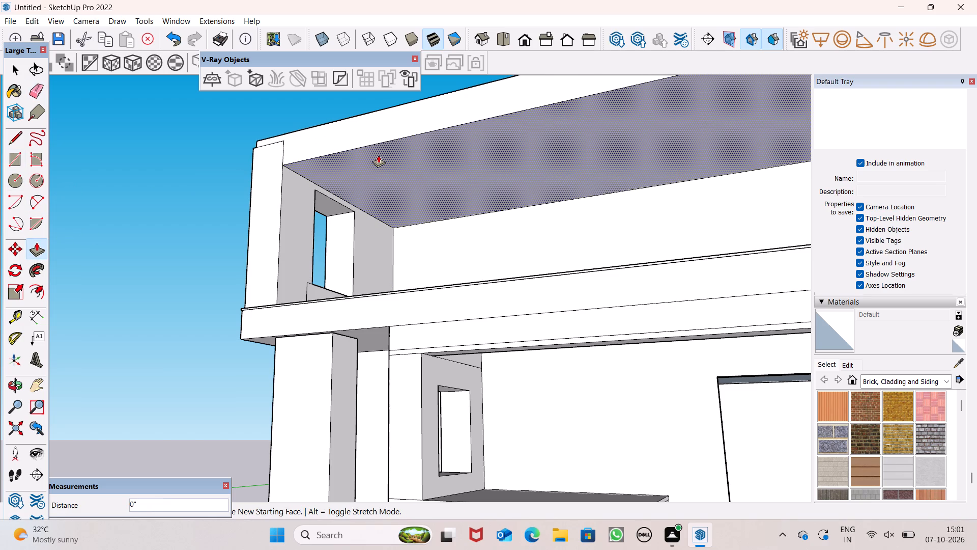
click(375, 156)
drag(375, 156, 376, 167)
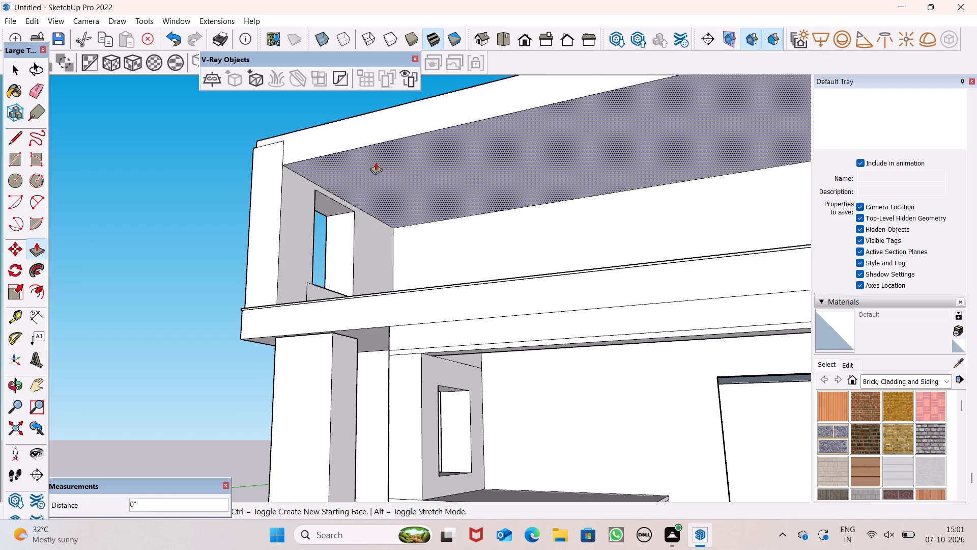
Adjust the end face of the deepened roof overhang with Push/Pull, aligning it to the slab edge above.
scroll(359, 152, down, 1)
scroll(339, 212, down, 1)
scroll(467, 168, down, 6)
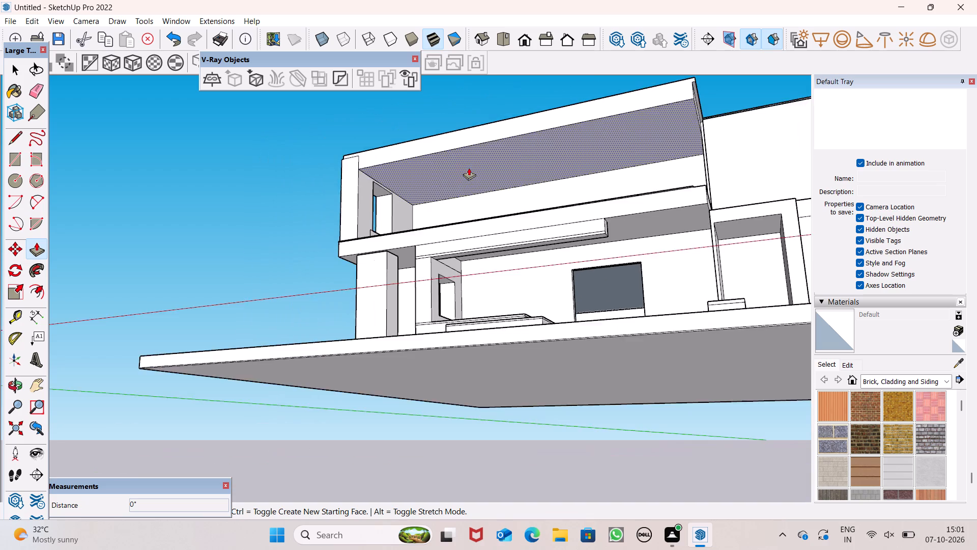
scroll(469, 168, down, 3)
middle_drag(503, 183, 439, 318)
scroll(545, 226, up, 4)
scroll(593, 221, down, 1)
middle_drag(717, 226, 605, 275)
scroll(570, 264, up, 5)
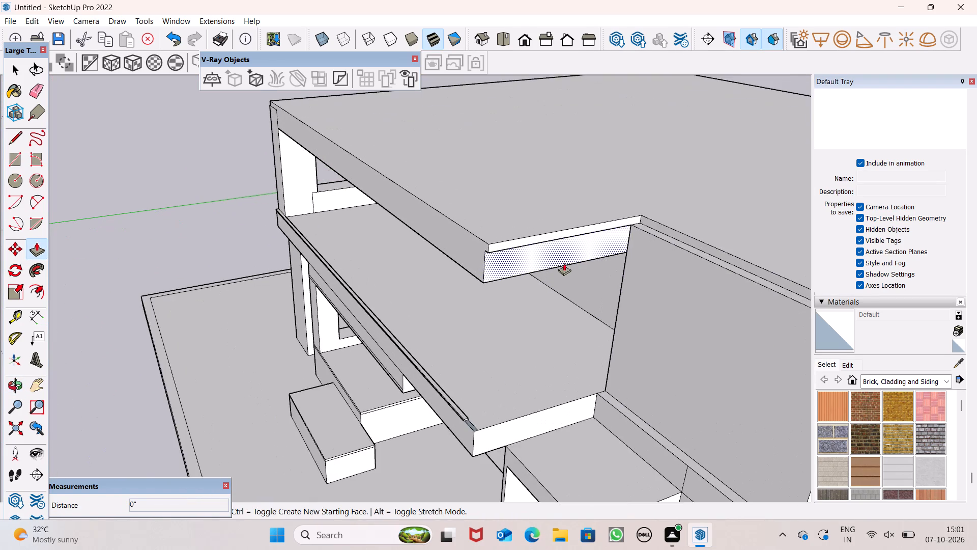
drag(555, 258, 563, 259)
click(571, 259)
click(572, 243)
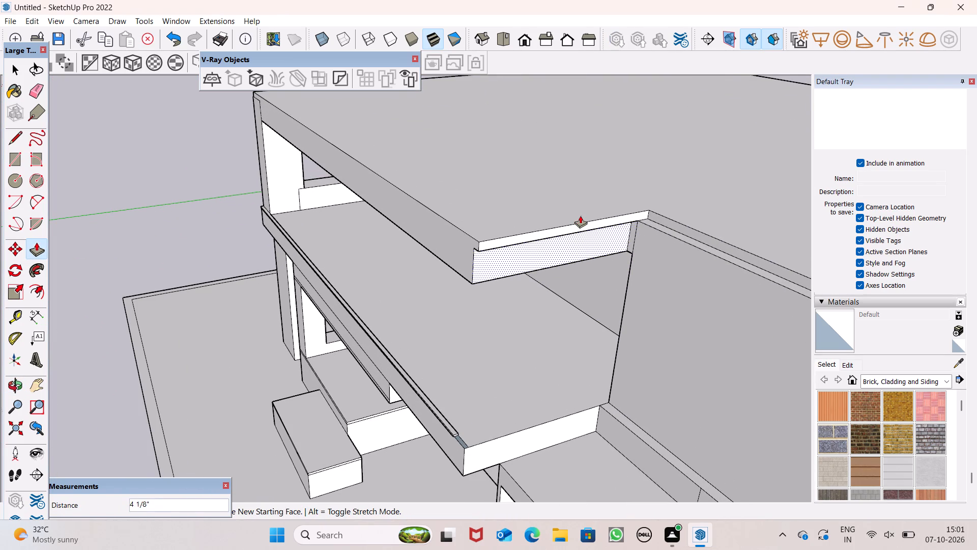
click(584, 221)
Raise the roof slab's top face about 1' 4 1/2" with Push/Pull.
scroll(491, 150, down, 11)
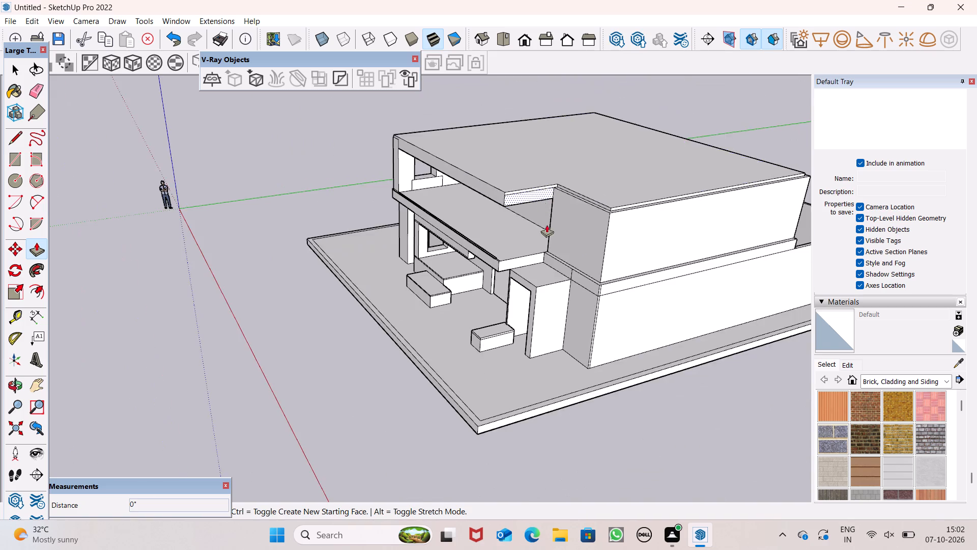
middle_drag(547, 225, 803, 181)
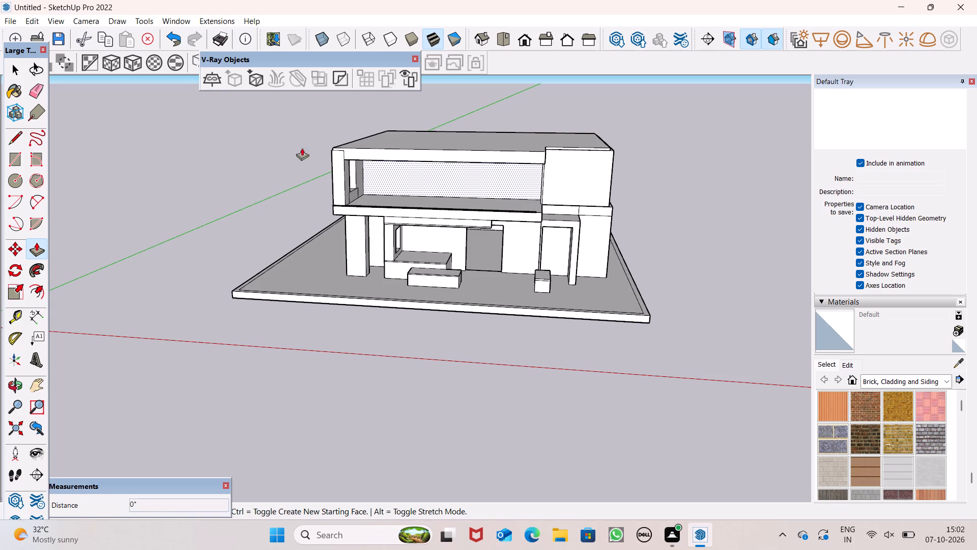
scroll(537, 210, down, 4)
scroll(473, 155, up, 5)
scroll(453, 155, down, 1)
middle_drag(483, 185, 511, 240)
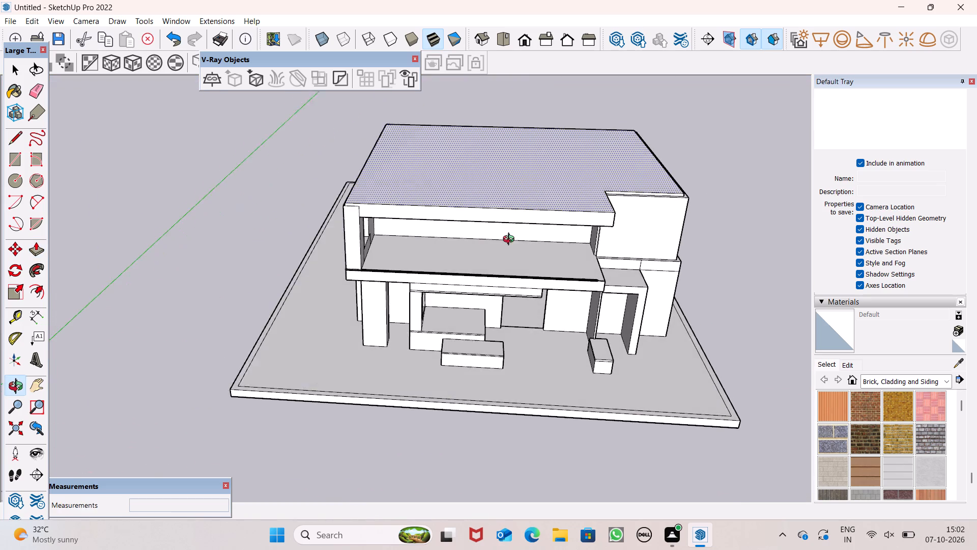
middle_drag(511, 240, 511, 243)
scroll(455, 172, up, 6)
drag(372, 214, 368, 194)
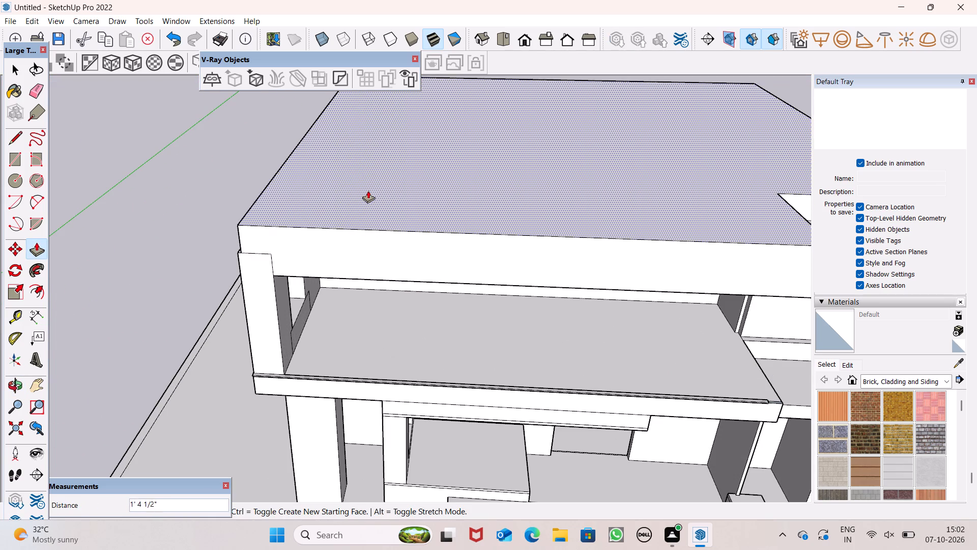
Raise the roof's underside above the terrace with Push/Pull, near the side wall's top, fine-tuning it by about 13/16".
middle_drag(428, 259, 388, 74)
scroll(388, 74, up, 1)
scroll(359, 159, up, 5)
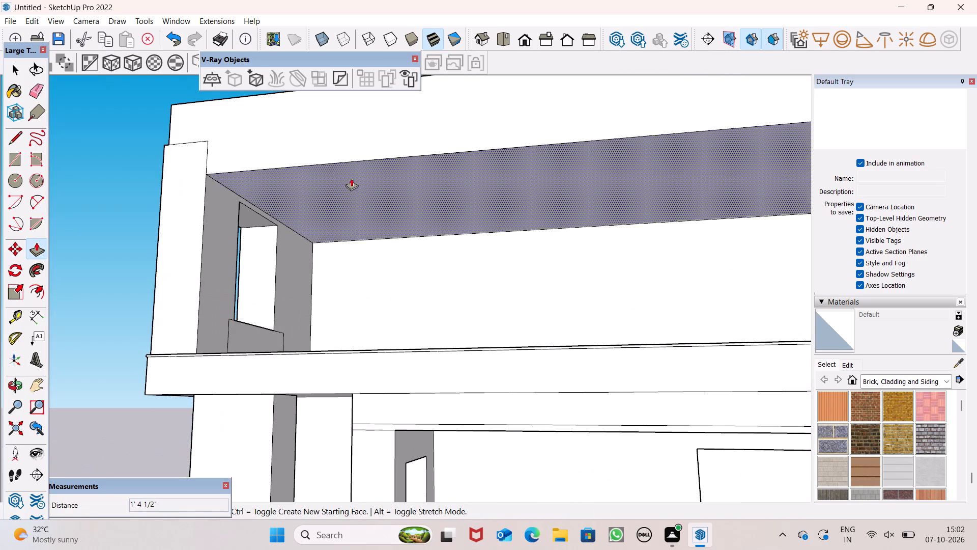
drag(347, 180, 343, 160)
click(343, 158)
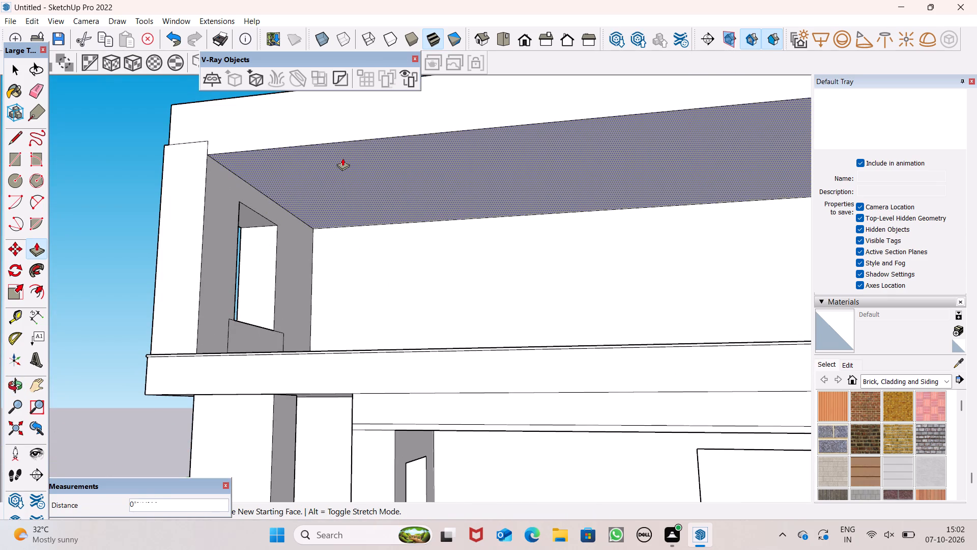
click(342, 161)
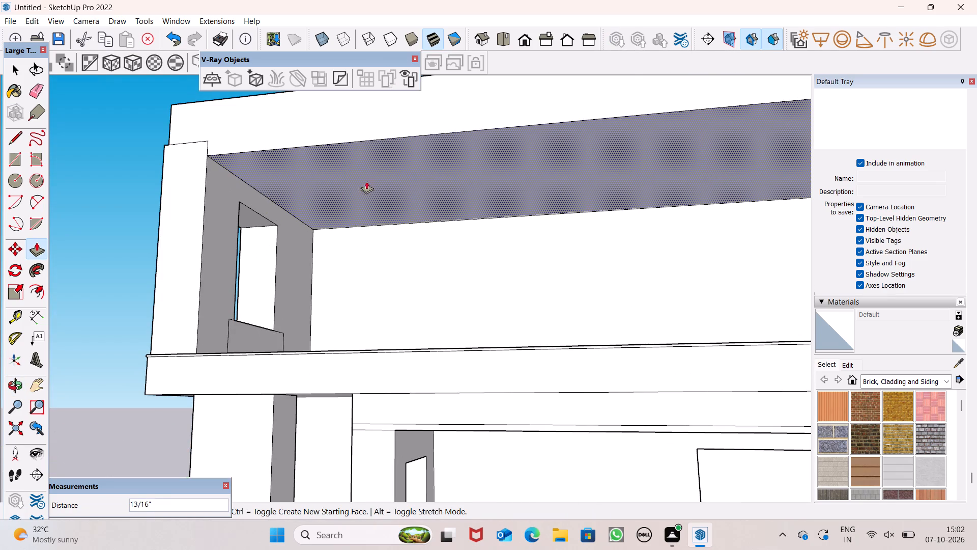
scroll(366, 181, down, 11)
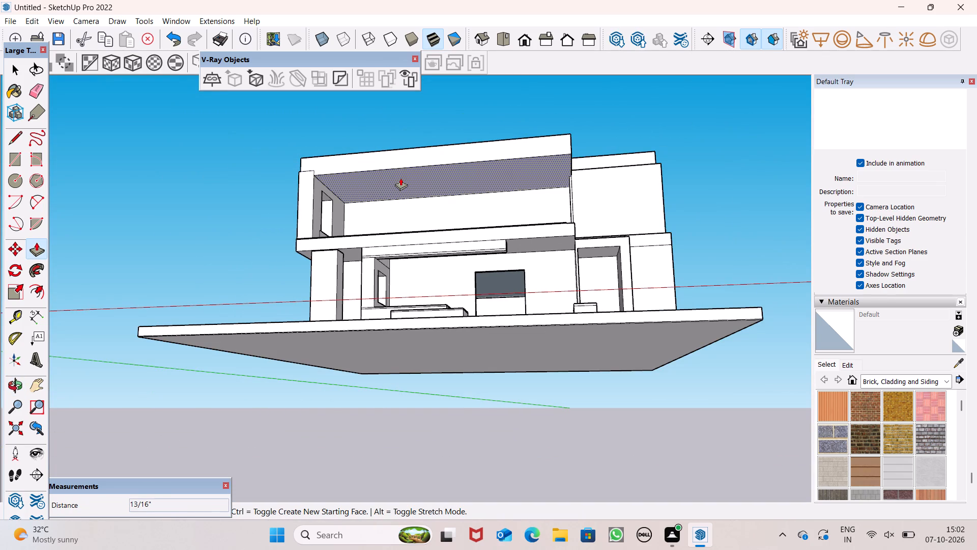
Inspect the roof slab's top, front fascia and terrace opening from the front and the side.
scroll(408, 189, down, 1)
scroll(440, 198, up, 1)
middle_drag(440, 198, 415, 339)
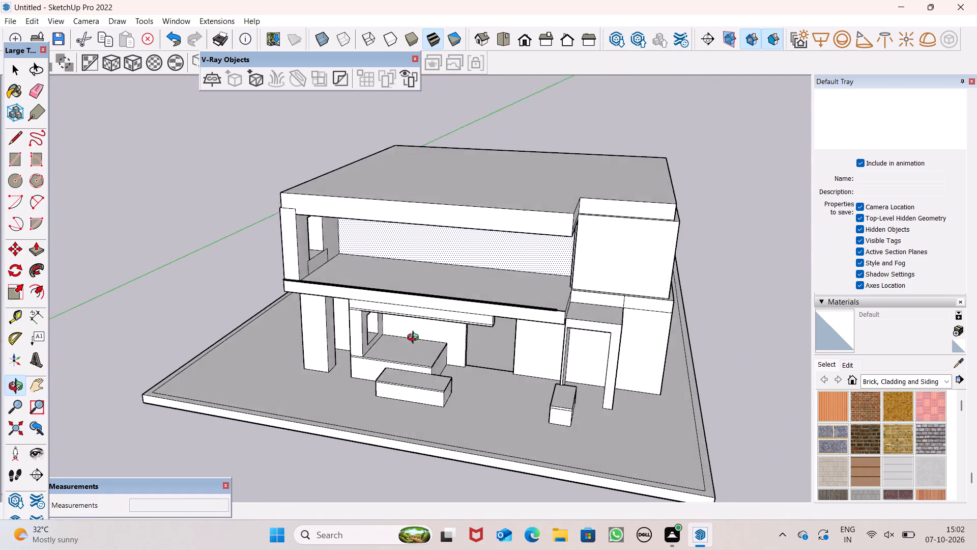
middle_drag(415, 339, 262, 361)
scroll(387, 189, up, 1)
scroll(389, 189, down, 1)
scroll(389, 189, up, 1)
scroll(392, 193, down, 1)
scroll(395, 199, up, 1)
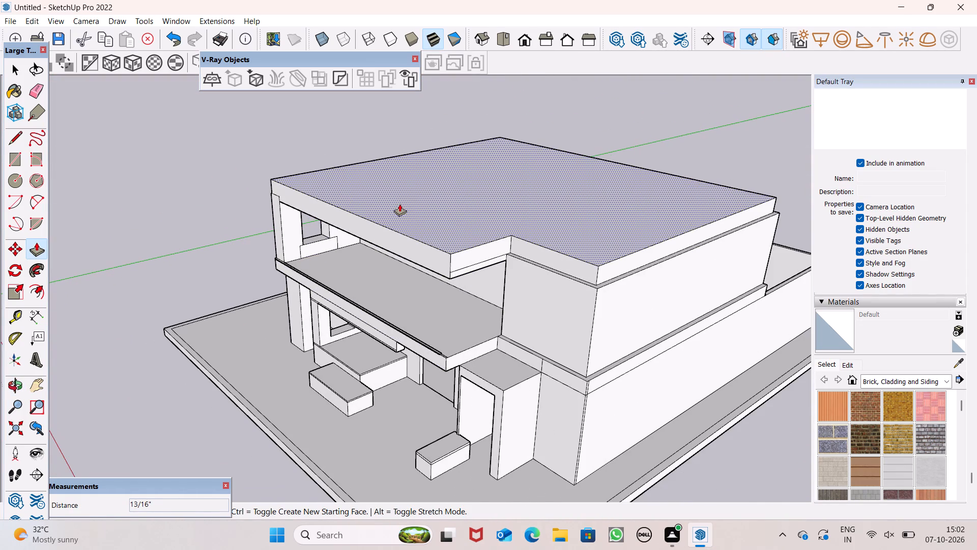
scroll(416, 212, up, 4)
scroll(419, 212, down, 1)
scroll(419, 212, up, 2)
drag(424, 223, 425, 232)
double_click(425, 232)
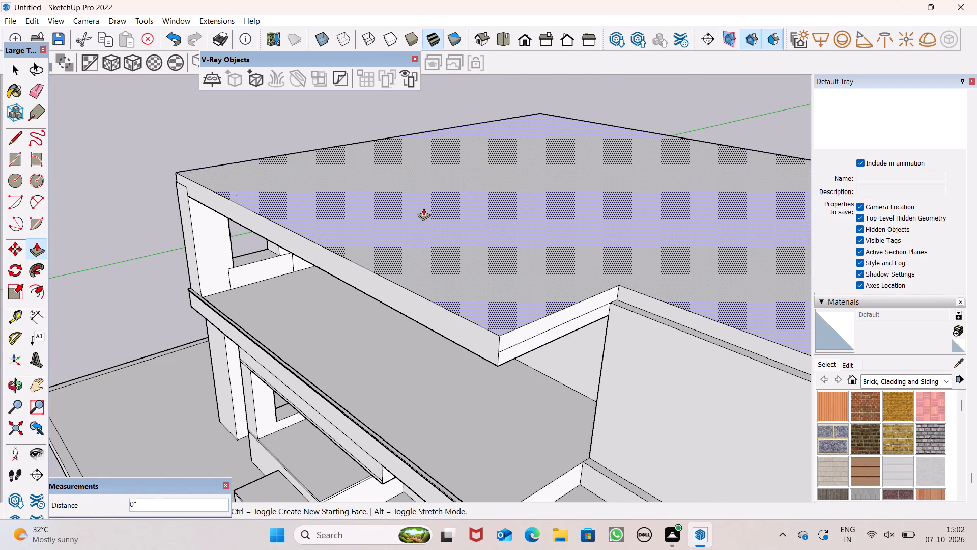
Erase the leftover edges where the front end of the side wall meets the roof fascia above the terrace.
scroll(423, 202, down, 3)
middle_drag(429, 236, 516, 168)
scroll(384, 206, up, 1)
middle_drag(387, 217, 540, 296)
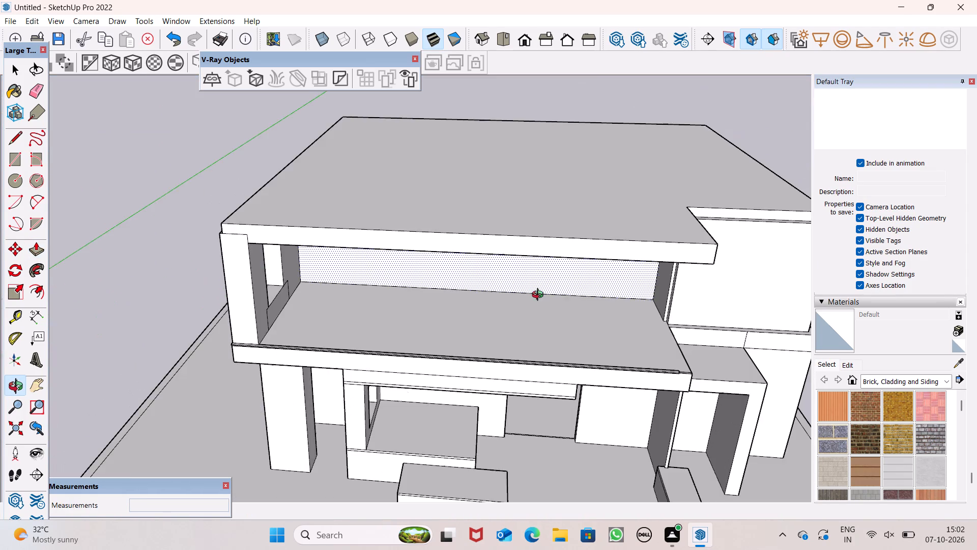
middle_drag(540, 296, 574, 315)
scroll(251, 258, up, 4)
scroll(324, 285, up, 2)
middle_drag(327, 285, 355, 339)
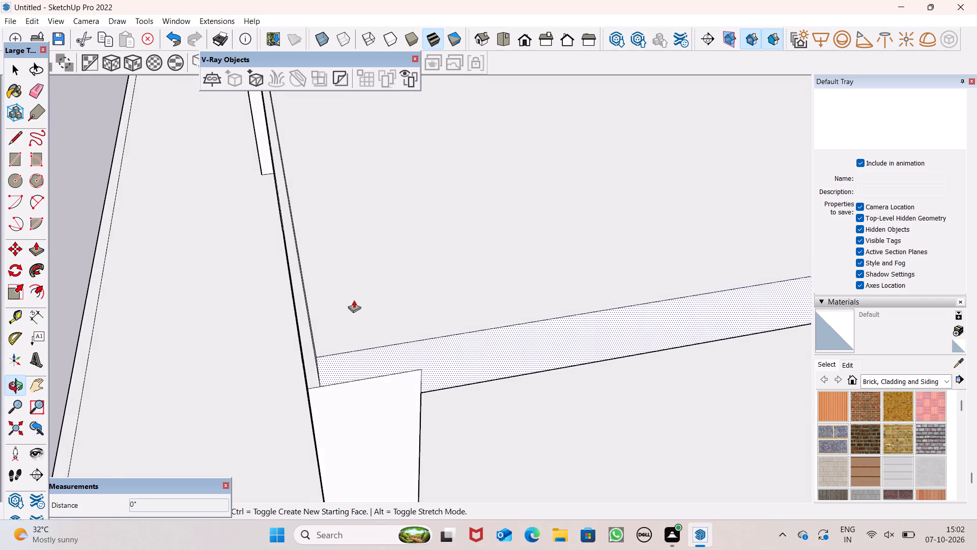
scroll(372, 206, down, 5)
middle_drag(413, 306, 371, 284)
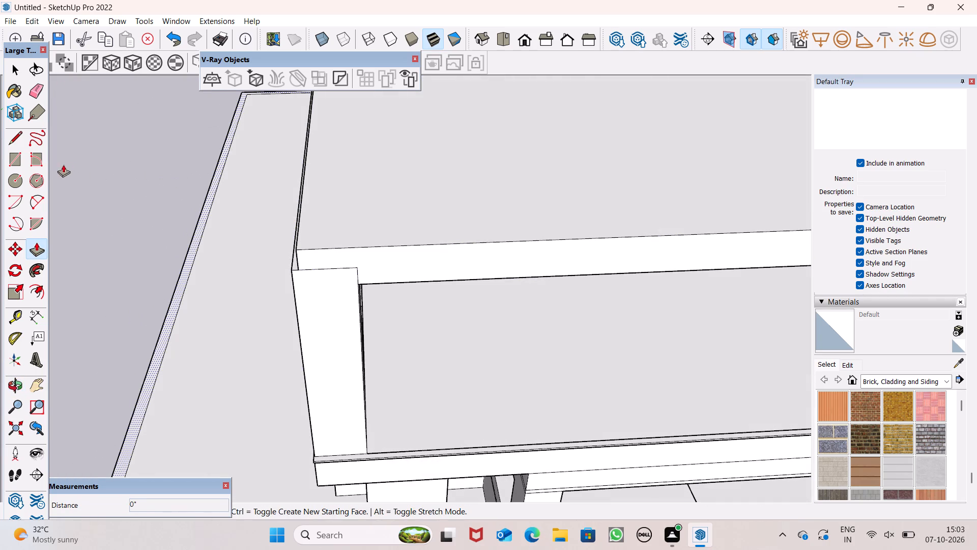
click(38, 92)
scroll(250, 213, up, 6)
scroll(356, 282, down, 6)
drag(548, 387, 554, 384)
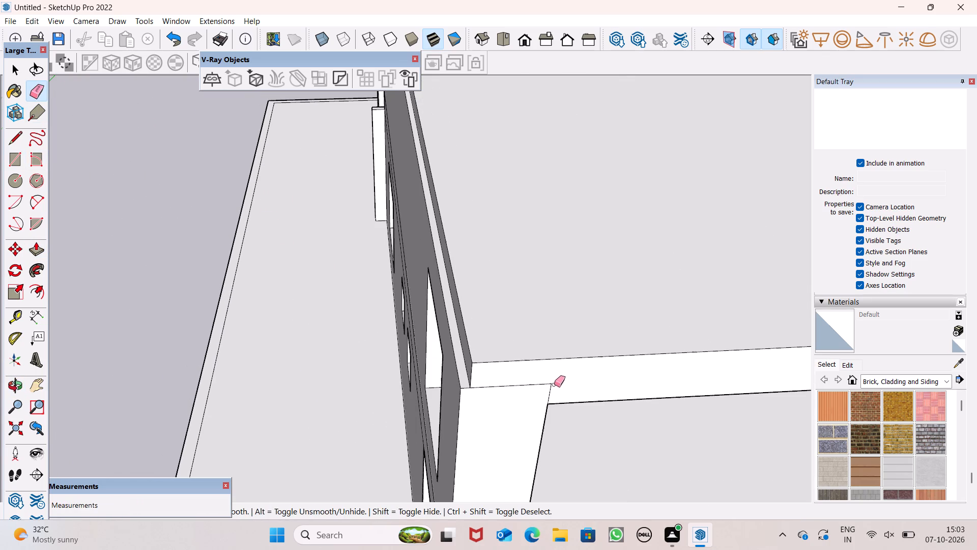
drag(554, 384, 540, 384)
Push/Pull the roof slab's side face outward so it is flush with the outer face of the windowed side wall.
middle_drag(463, 354, 521, 343)
click(43, 247)
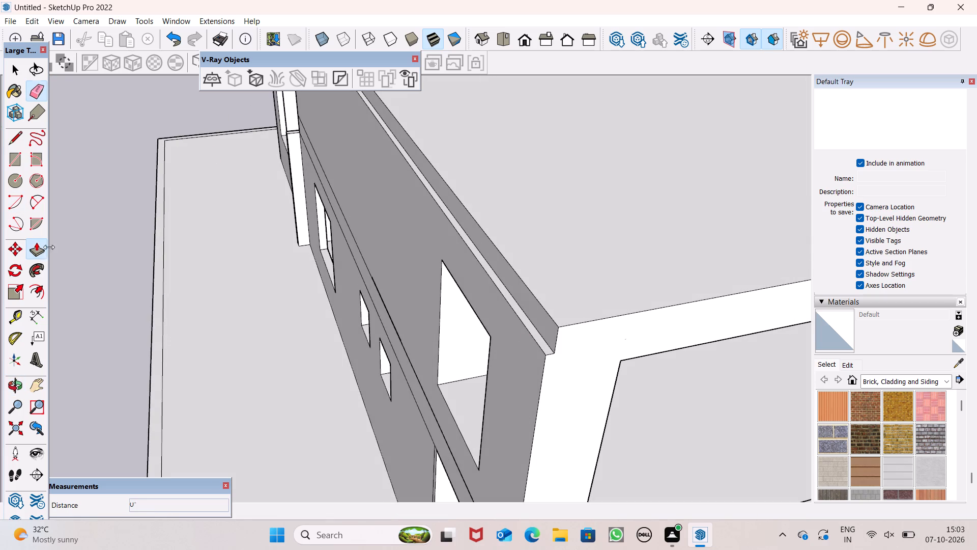
drag(539, 312, 535, 321)
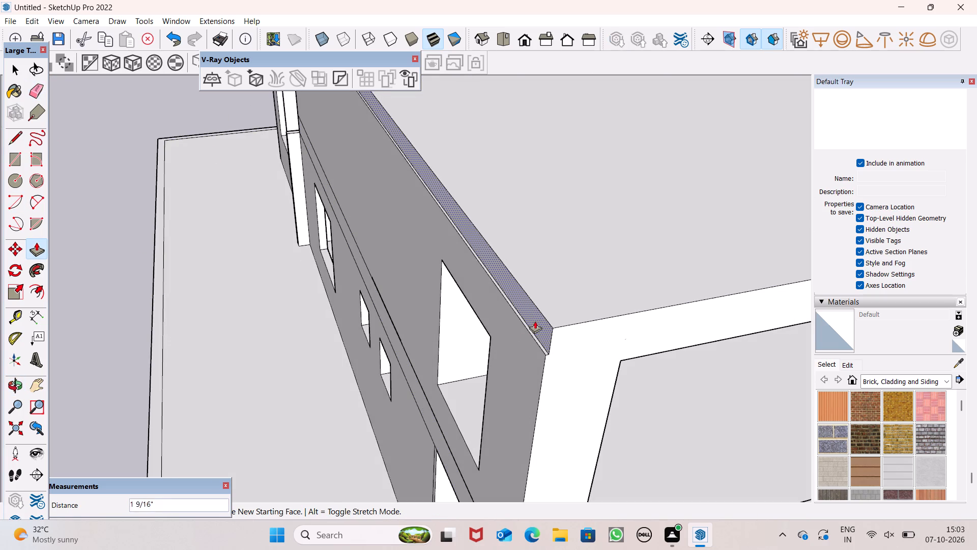
drag(535, 321, 531, 324)
click(531, 324)
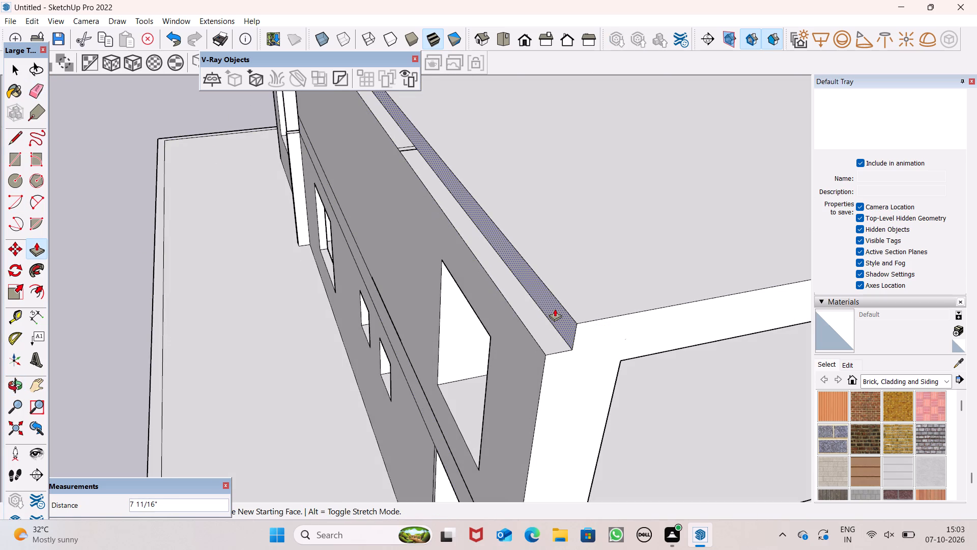
key(space)
Review the roof alignment and overall house massing from the side, the front and above.
scroll(554, 297, down, 3)
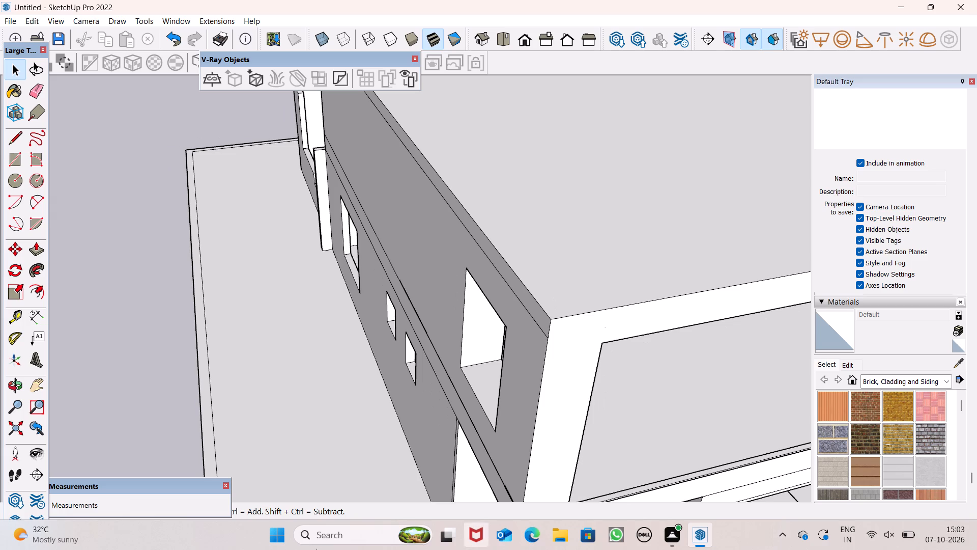
scroll(230, 153, up, 1)
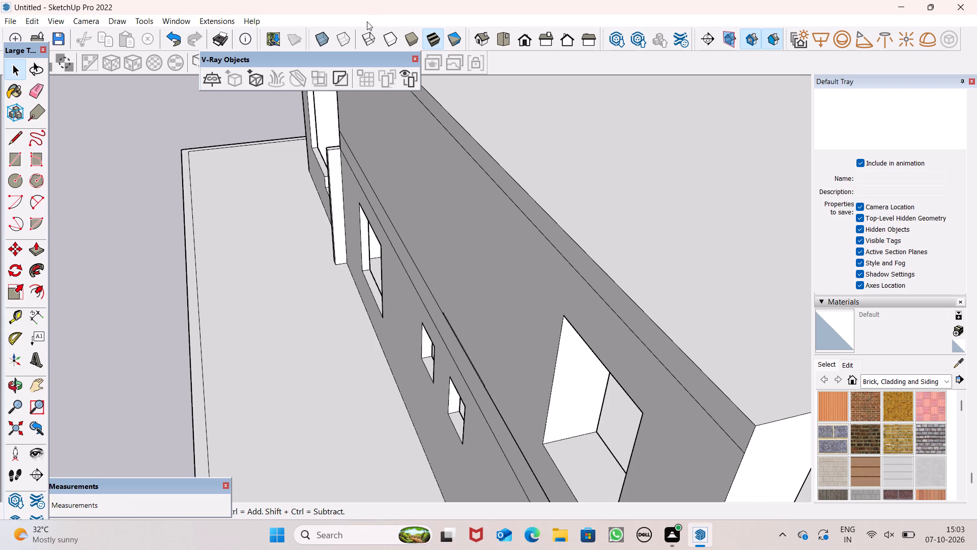
scroll(354, 117, down, 3)
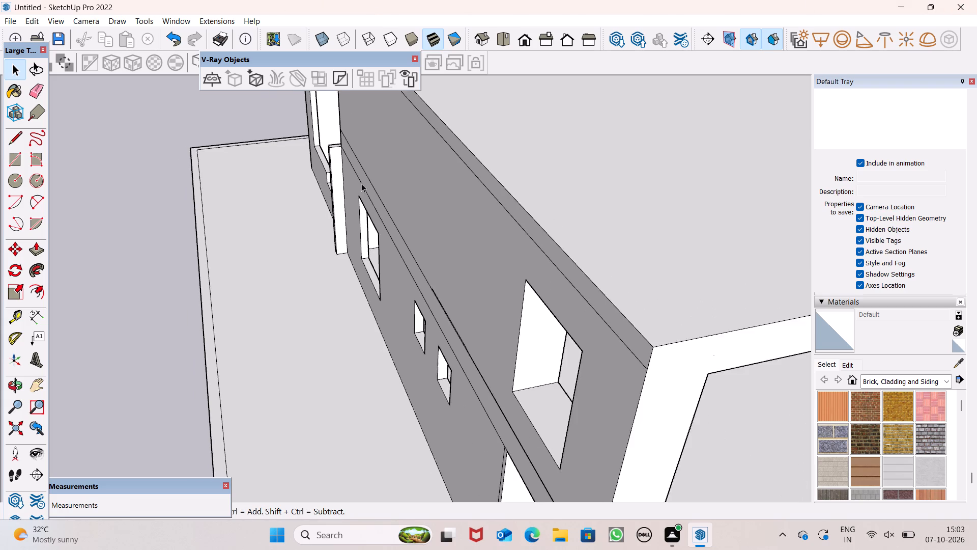
scroll(365, 189, down, 4)
scroll(427, 184, down, 2)
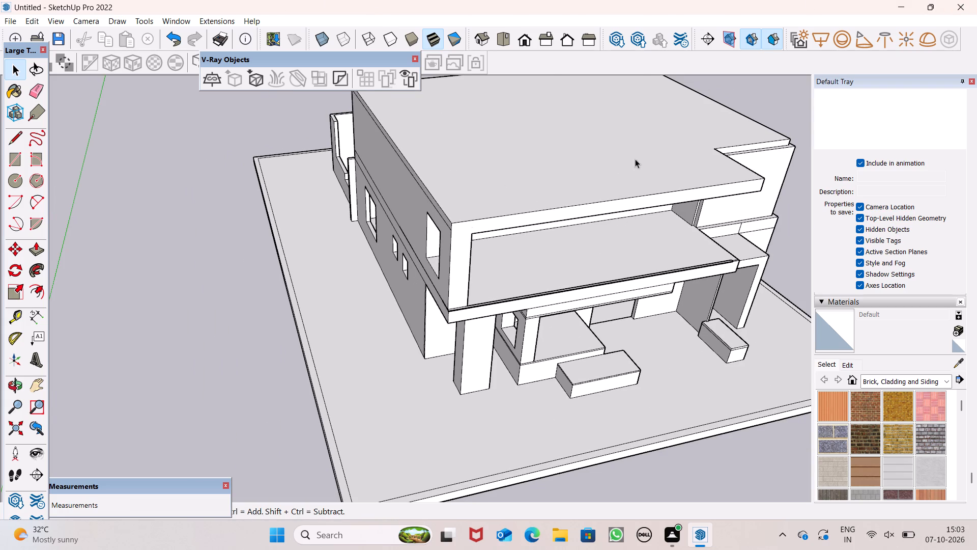
scroll(602, 158, down, 5)
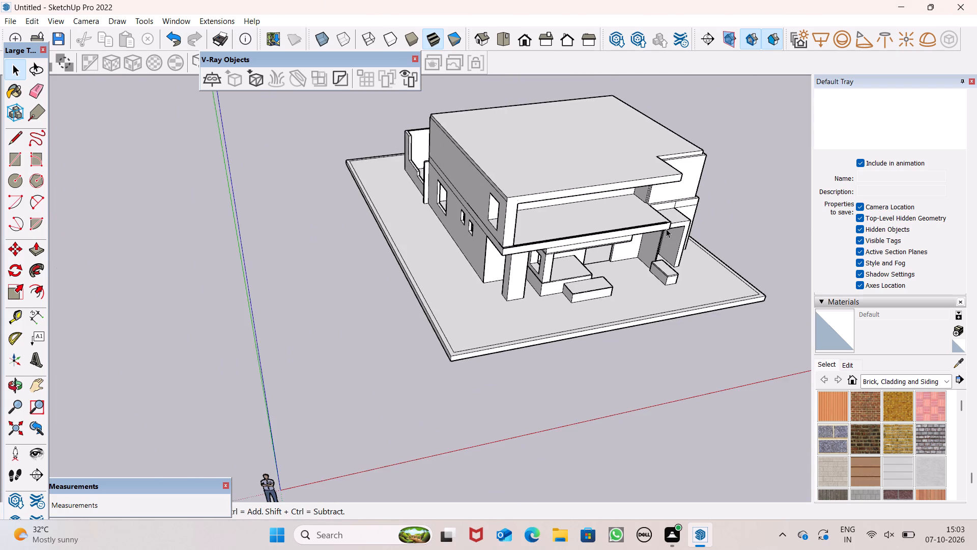
middle_drag(667, 227, 574, 55)
scroll(689, 174, up, 2)
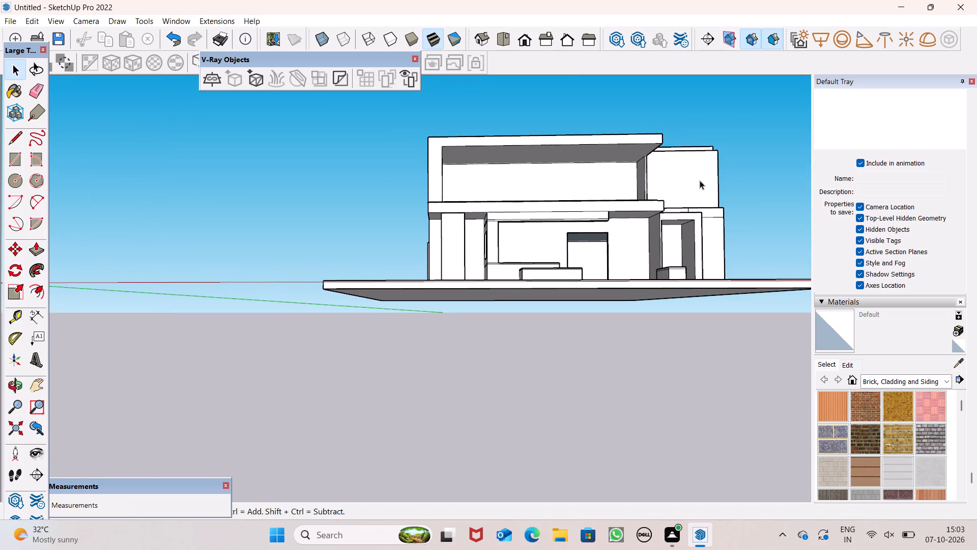
middle_drag(702, 179, 623, 340)
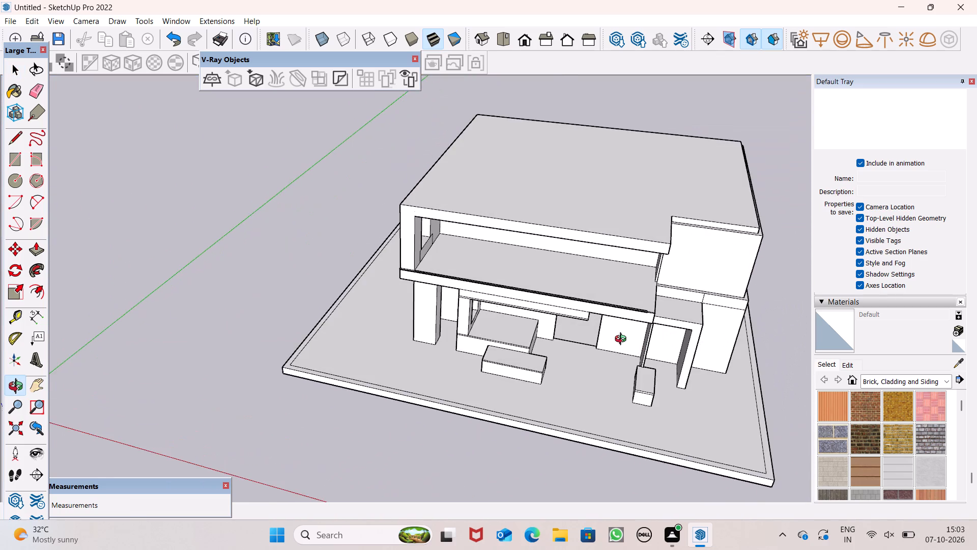
middle_drag(623, 340, 549, 337)
Shorten the thin raised strip along the terrace's front edge by about 1' 1/4", pushing back its end face near the open corner.
scroll(586, 320, up, 7)
scroll(613, 317, down, 1)
scroll(638, 370, up, 3)
scroll(634, 378, down, 1)
scroll(634, 378, up, 3)
scroll(584, 388, up, 2)
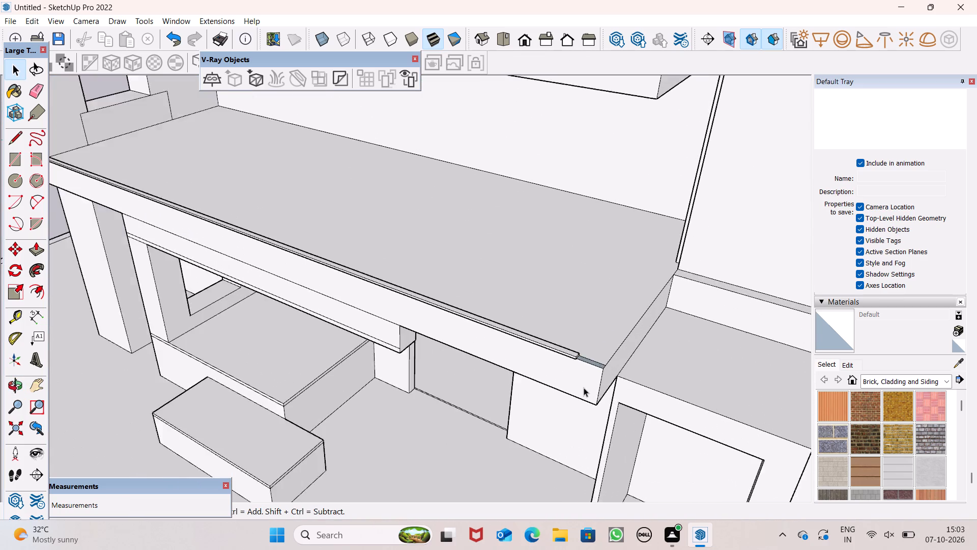
scroll(584, 388, up, 2)
scroll(584, 388, down, 1)
scroll(584, 388, up, 2)
click(35, 254)
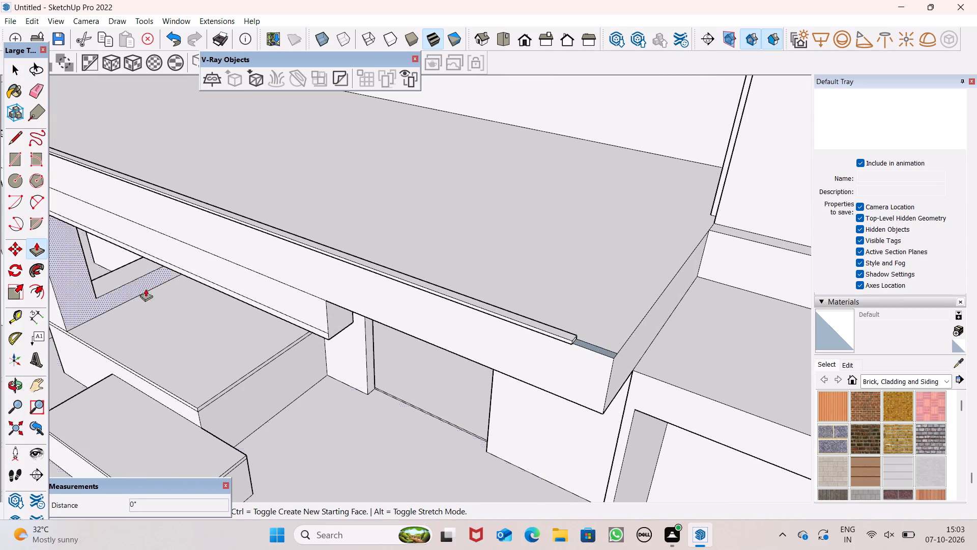
scroll(625, 351, up, 6)
scroll(540, 339, up, 5)
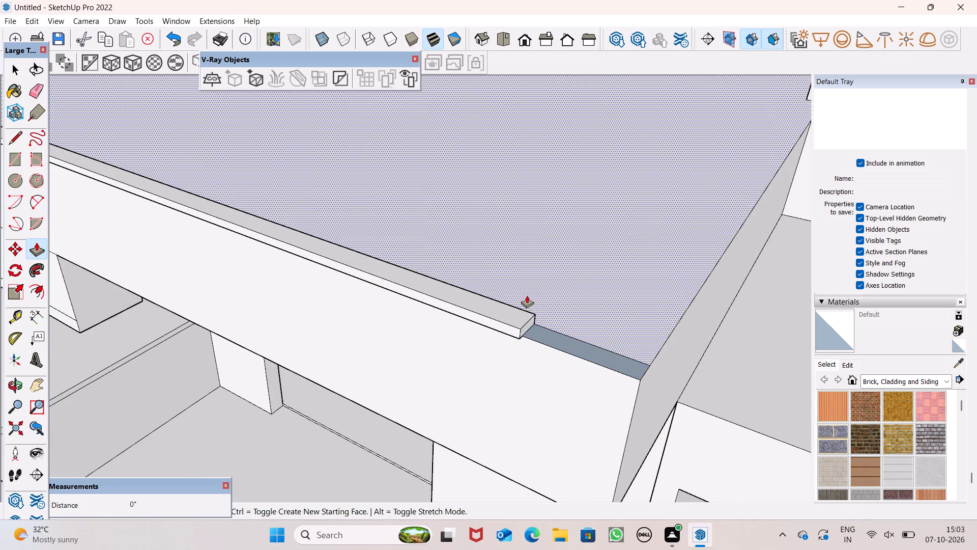
drag(527, 329, 425, 274)
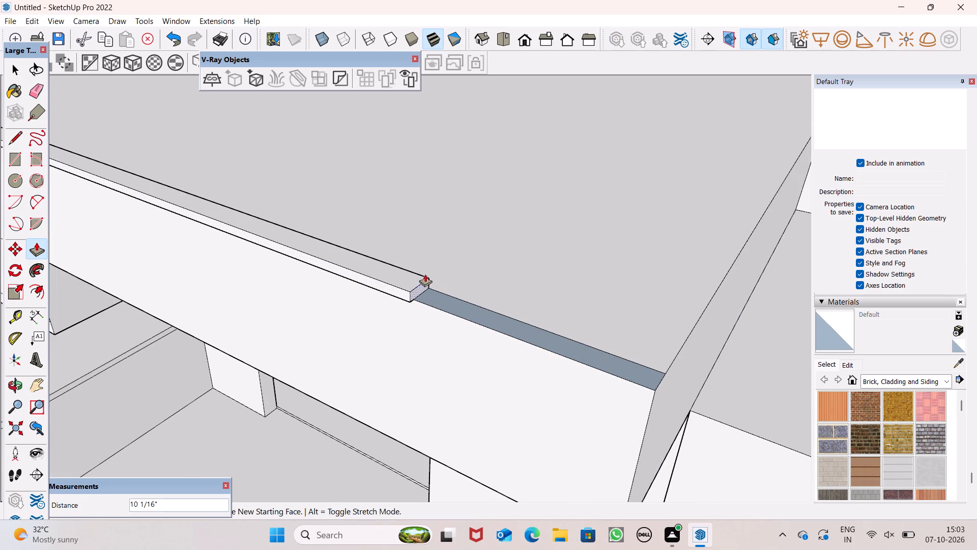
drag(425, 274, 406, 260)
Draw a rectangle of about 6 7/8" by 2' 9 13/16" on the roof's underside at the terrace's open front corner.
scroll(556, 238, down, 11)
middle_drag(598, 235, 598, 219)
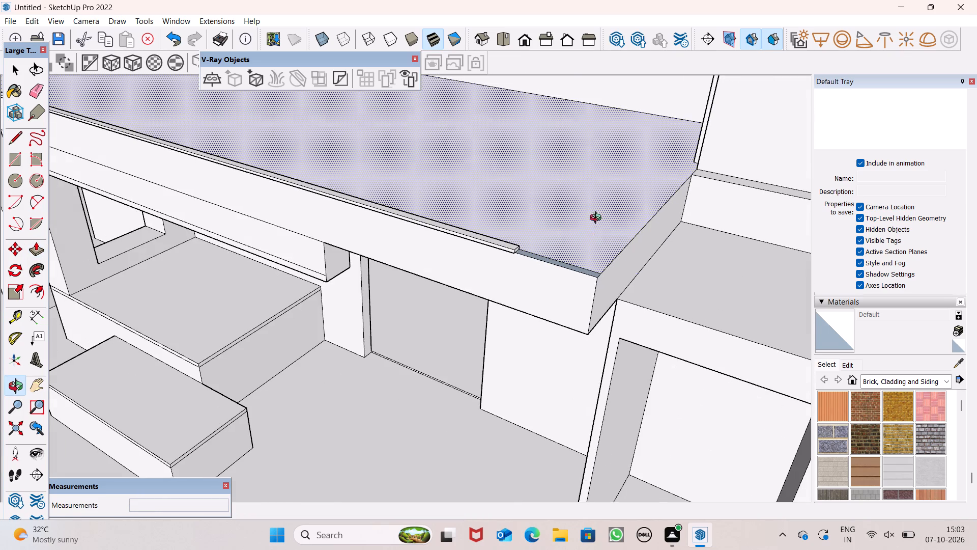
middle_drag(598, 219, 640, 168)
scroll(638, 179, down, 4)
scroll(654, 226, down, 6)
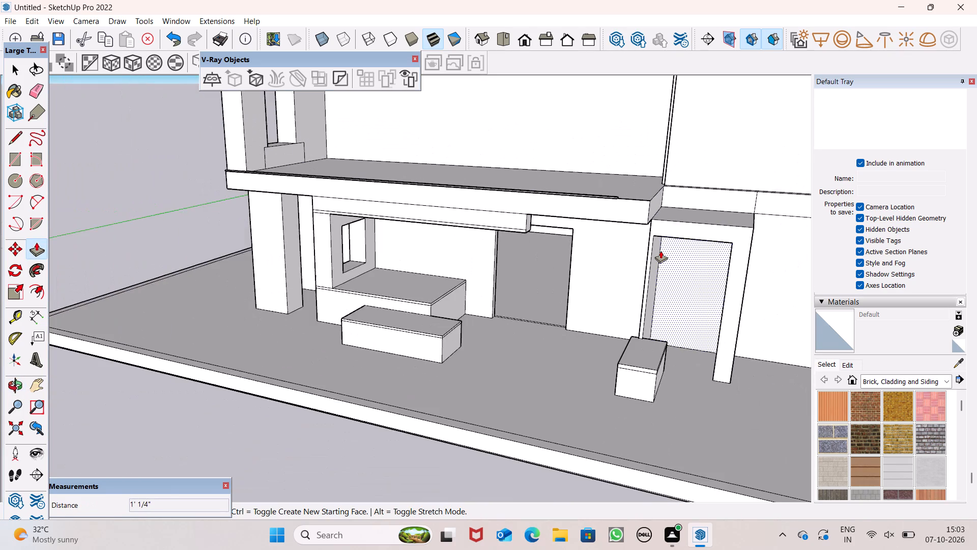
scroll(660, 251, down, 5)
middle_drag(698, 119, 689, 74)
scroll(698, 94, up, 1)
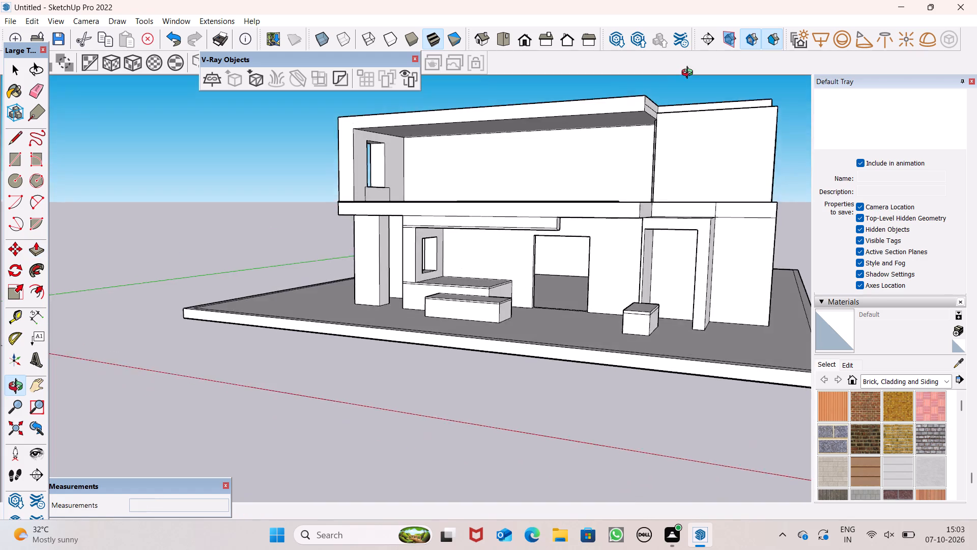
middle_drag(689, 74, 693, 16)
scroll(616, 78, up, 7)
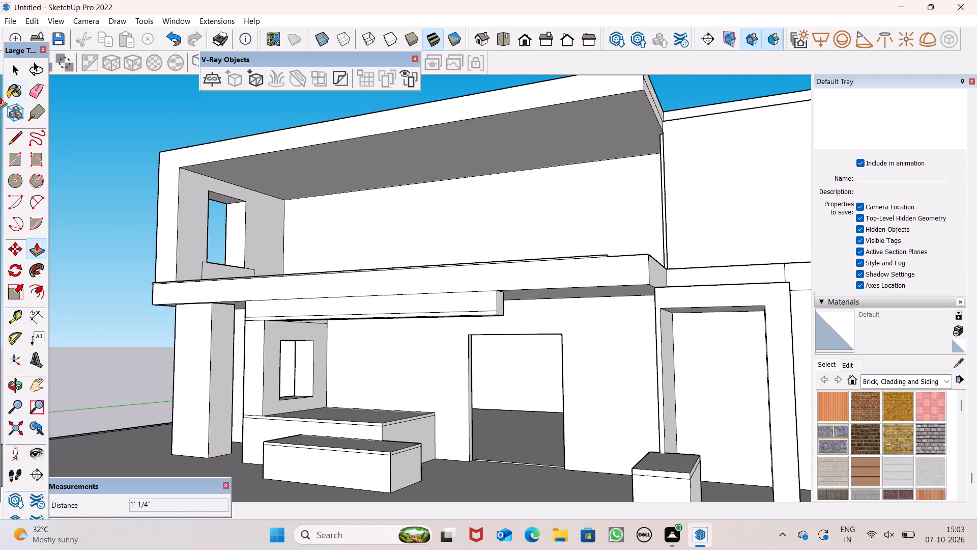
drag(17, 155, 20, 151)
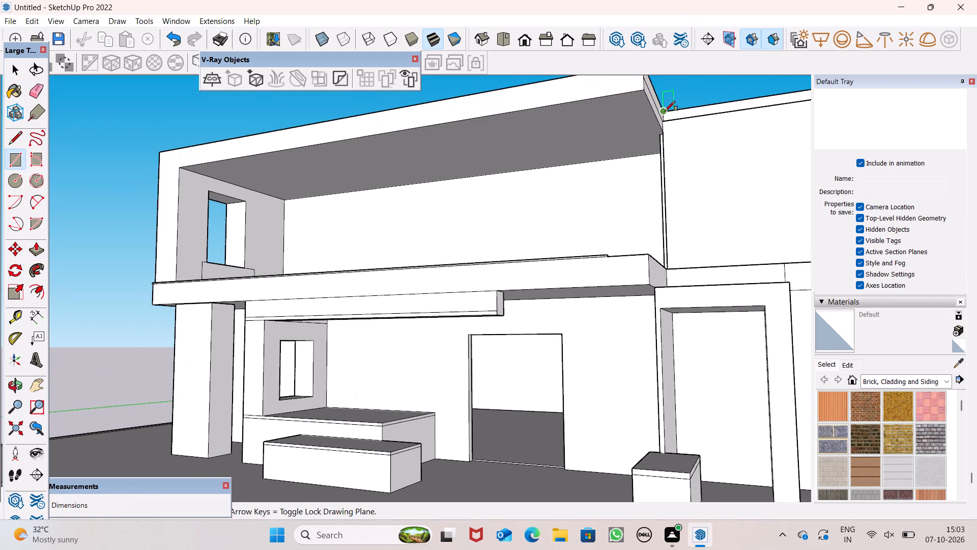
scroll(662, 112, up, 2)
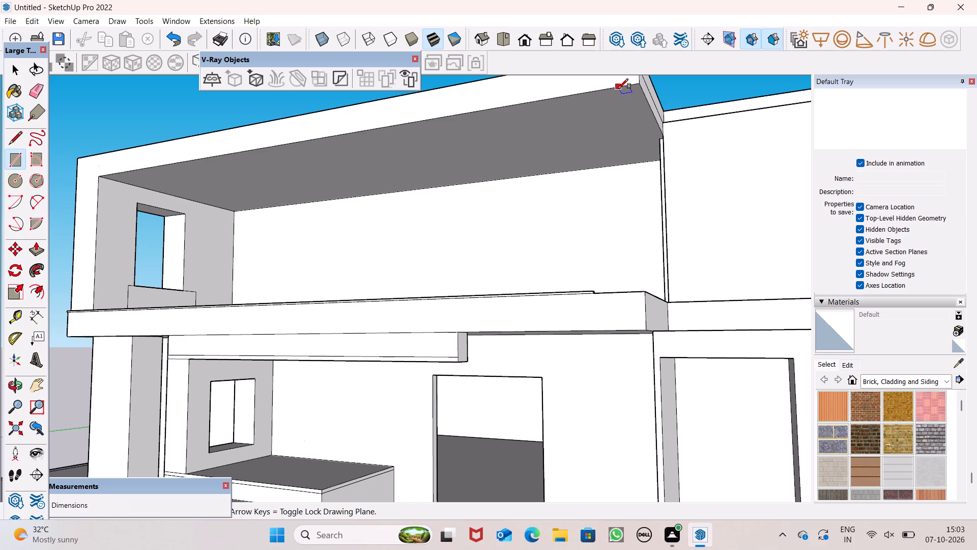
click(618, 88)
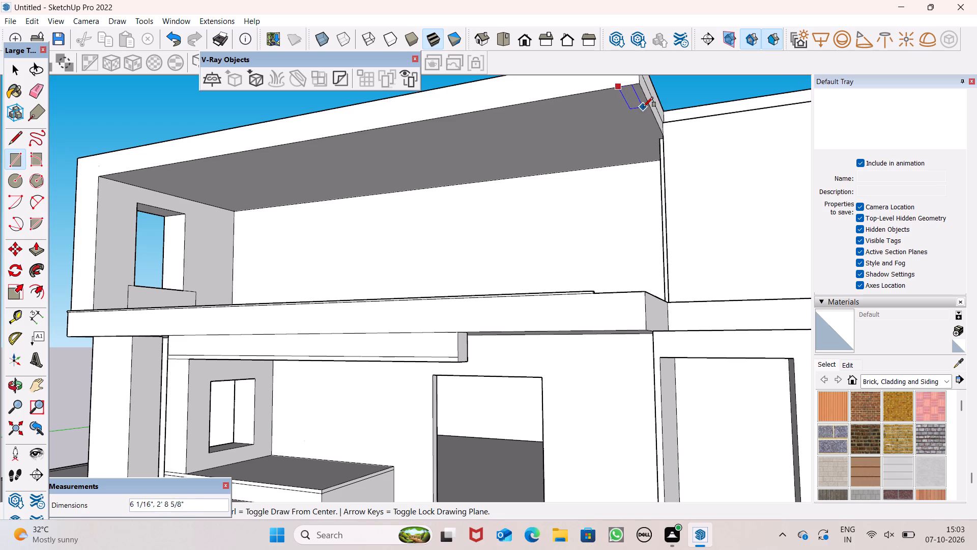
click(645, 107)
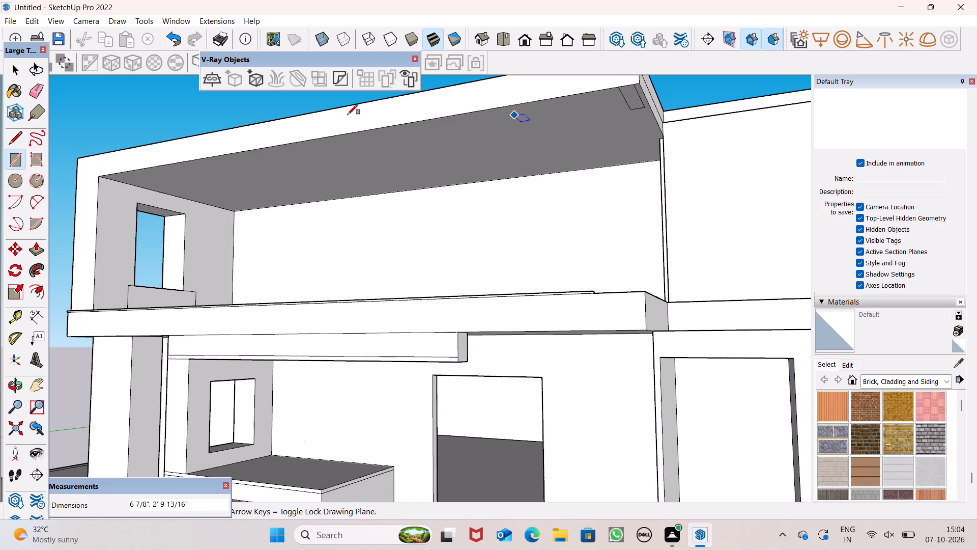
Push/Pull the small rectangle down about 8' 6 9/16" to the terrace floor, forming a corner column.
click(35, 244)
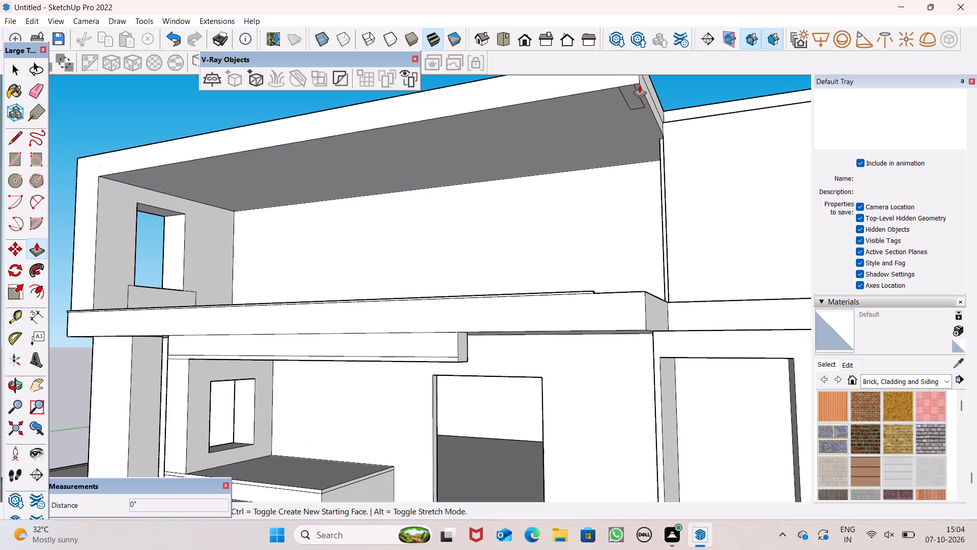
drag(637, 94, 659, 245)
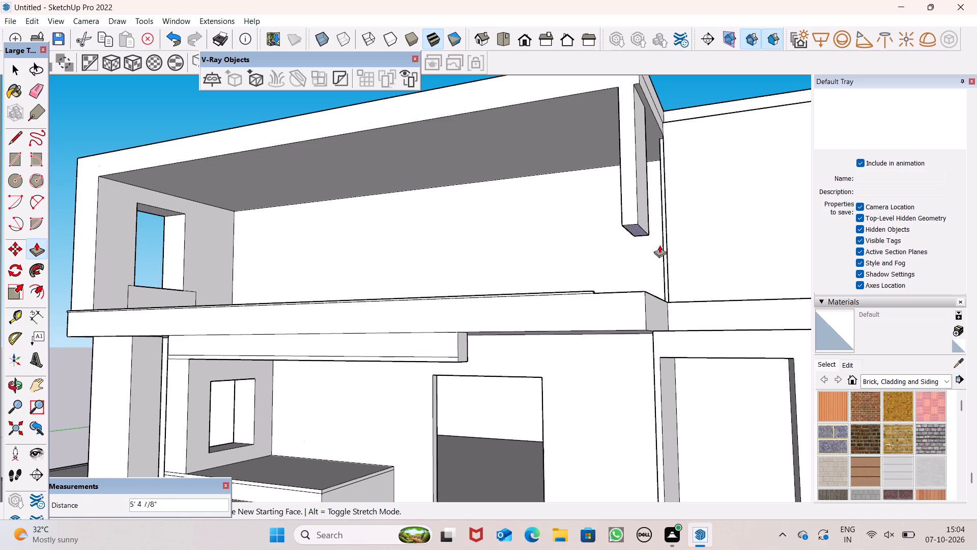
drag(659, 245, 648, 309)
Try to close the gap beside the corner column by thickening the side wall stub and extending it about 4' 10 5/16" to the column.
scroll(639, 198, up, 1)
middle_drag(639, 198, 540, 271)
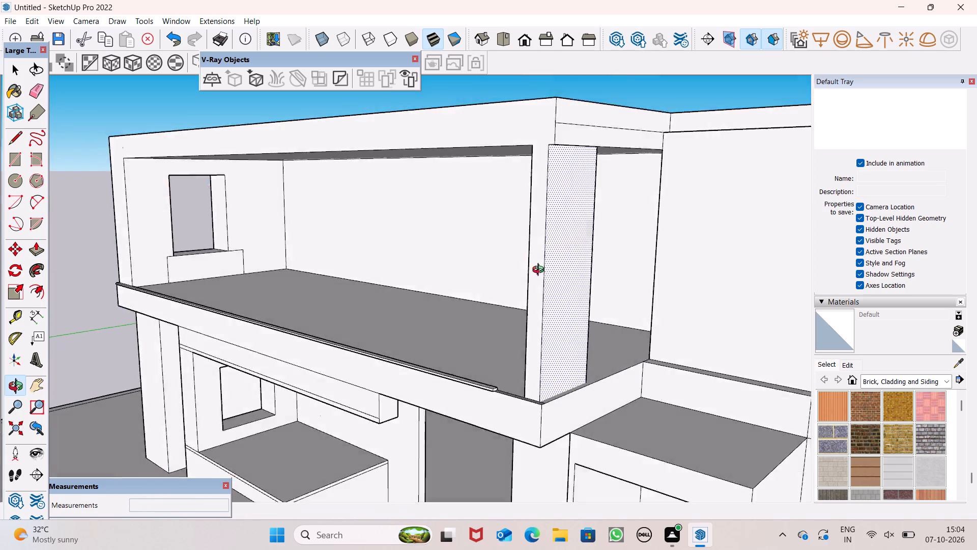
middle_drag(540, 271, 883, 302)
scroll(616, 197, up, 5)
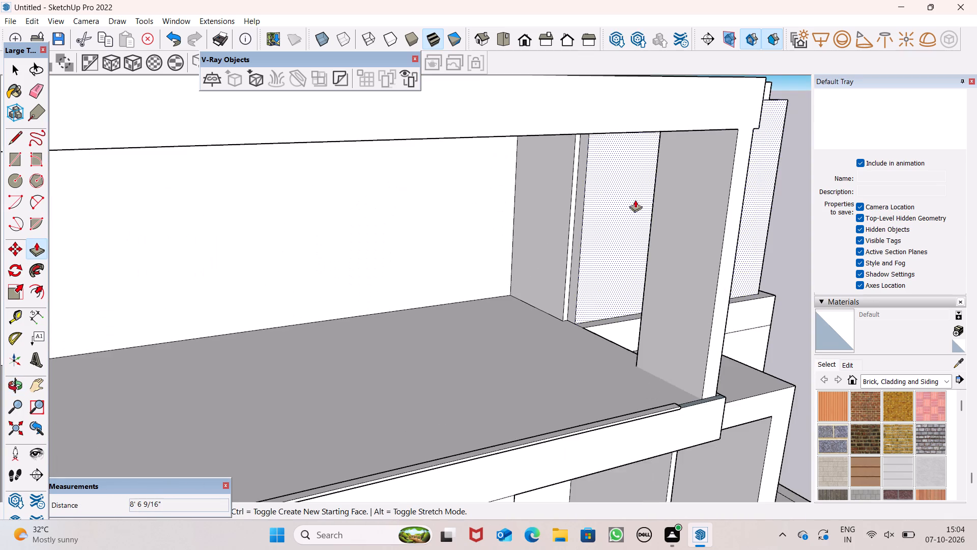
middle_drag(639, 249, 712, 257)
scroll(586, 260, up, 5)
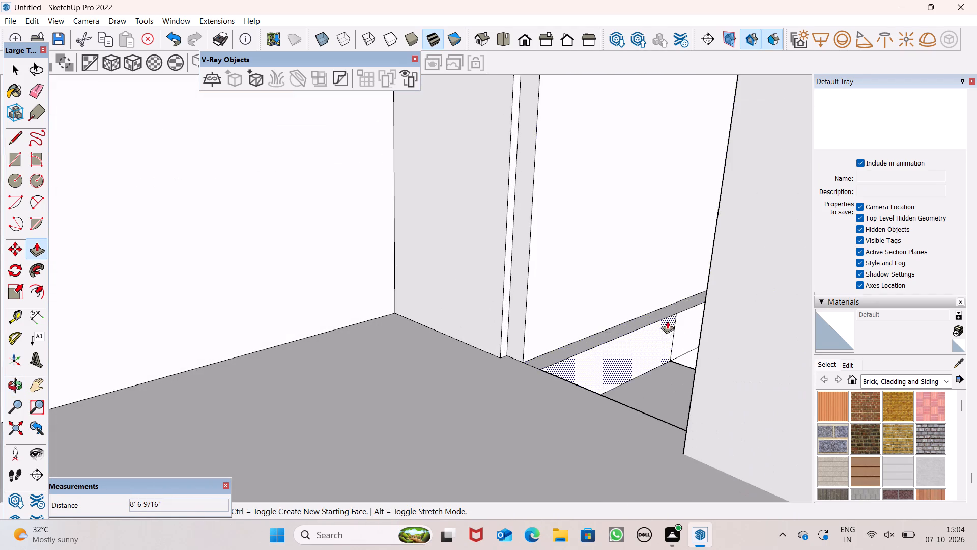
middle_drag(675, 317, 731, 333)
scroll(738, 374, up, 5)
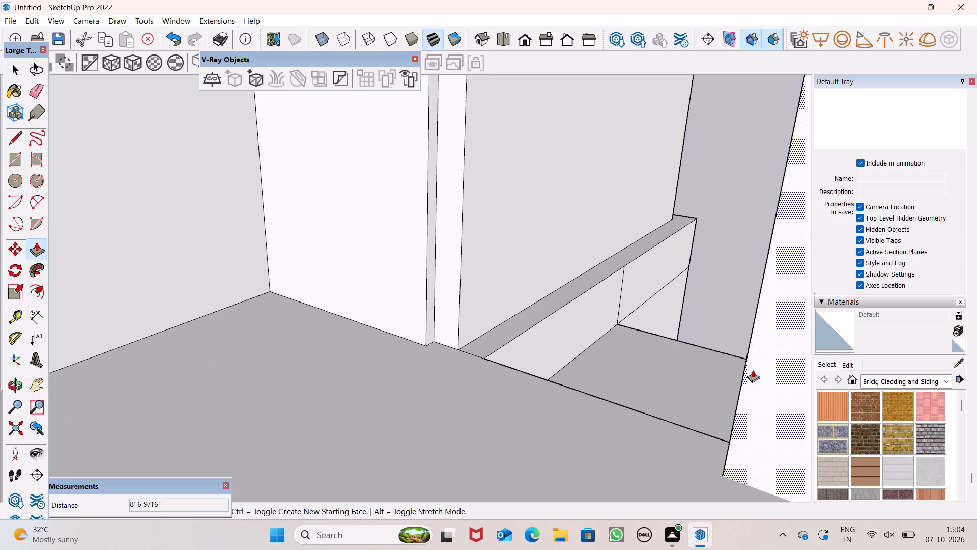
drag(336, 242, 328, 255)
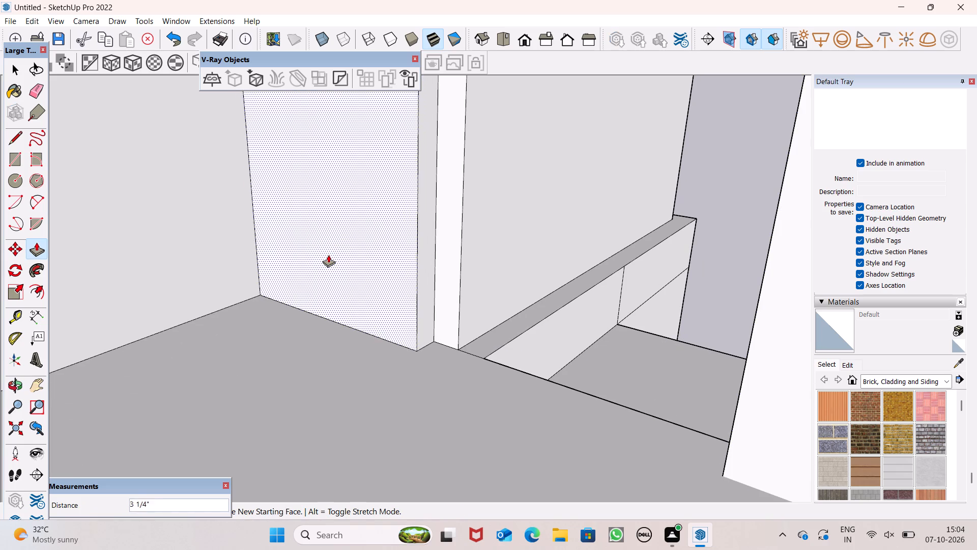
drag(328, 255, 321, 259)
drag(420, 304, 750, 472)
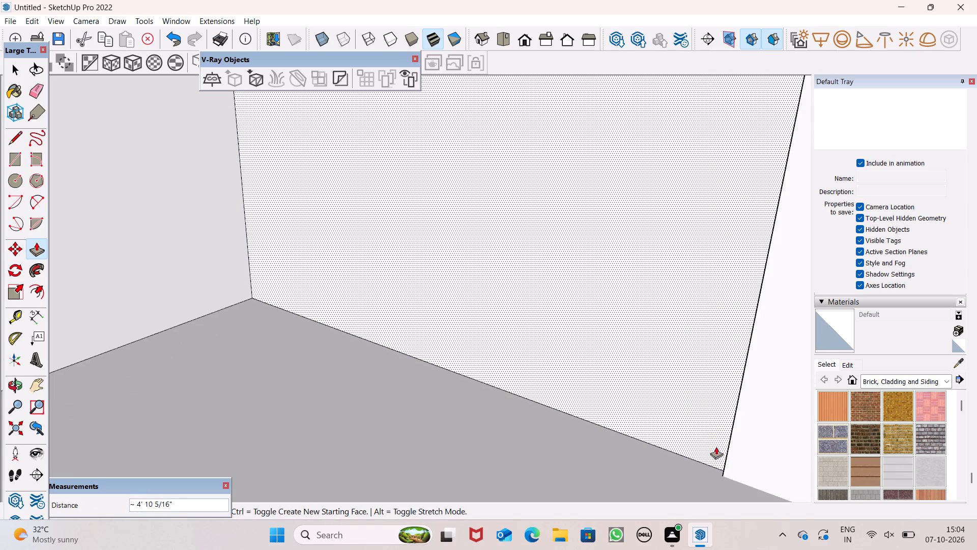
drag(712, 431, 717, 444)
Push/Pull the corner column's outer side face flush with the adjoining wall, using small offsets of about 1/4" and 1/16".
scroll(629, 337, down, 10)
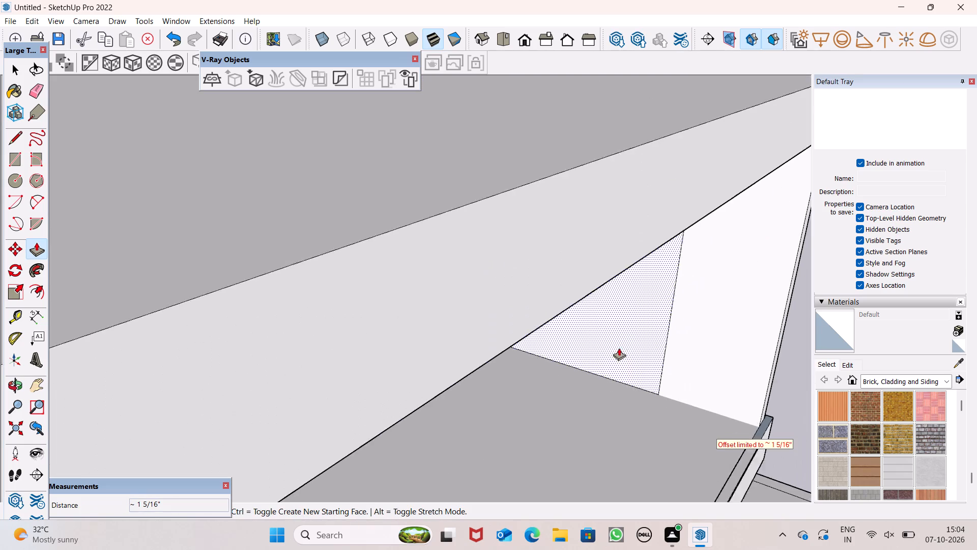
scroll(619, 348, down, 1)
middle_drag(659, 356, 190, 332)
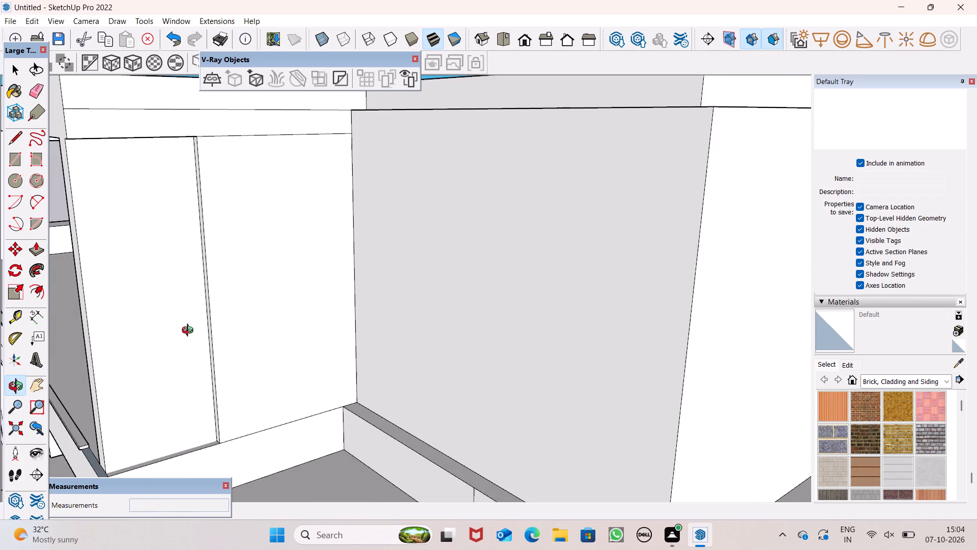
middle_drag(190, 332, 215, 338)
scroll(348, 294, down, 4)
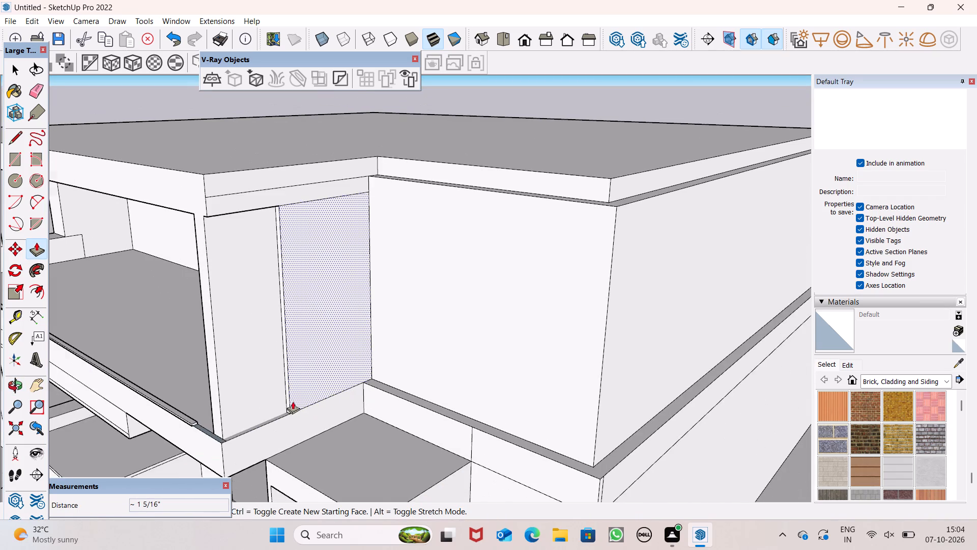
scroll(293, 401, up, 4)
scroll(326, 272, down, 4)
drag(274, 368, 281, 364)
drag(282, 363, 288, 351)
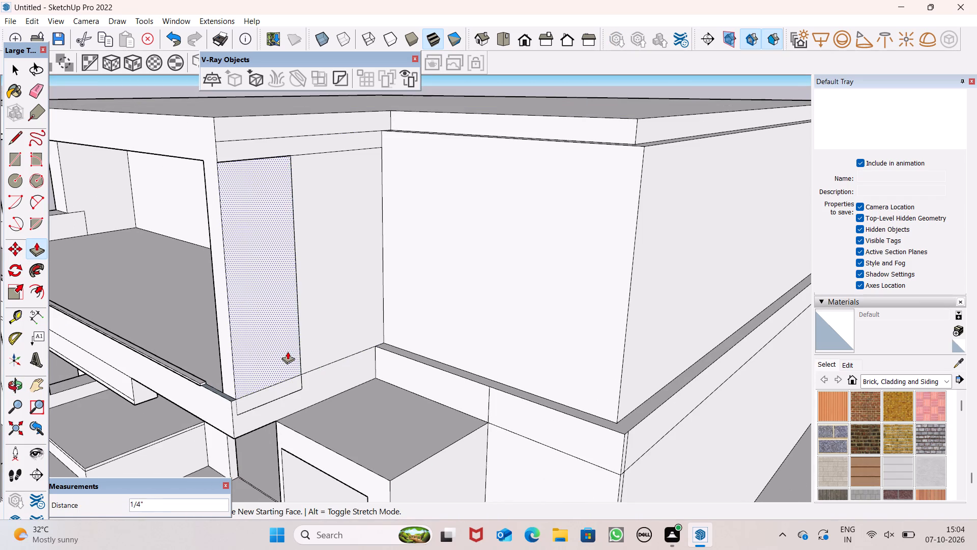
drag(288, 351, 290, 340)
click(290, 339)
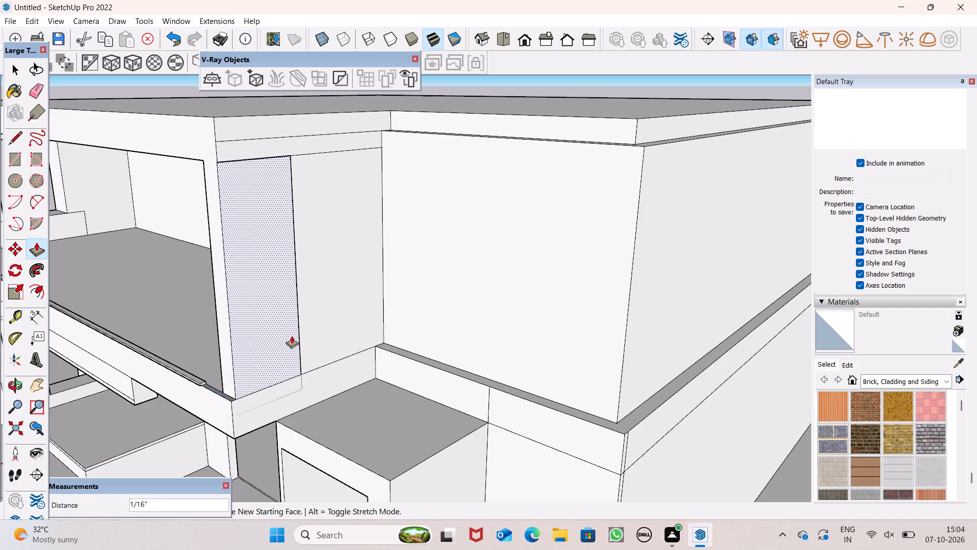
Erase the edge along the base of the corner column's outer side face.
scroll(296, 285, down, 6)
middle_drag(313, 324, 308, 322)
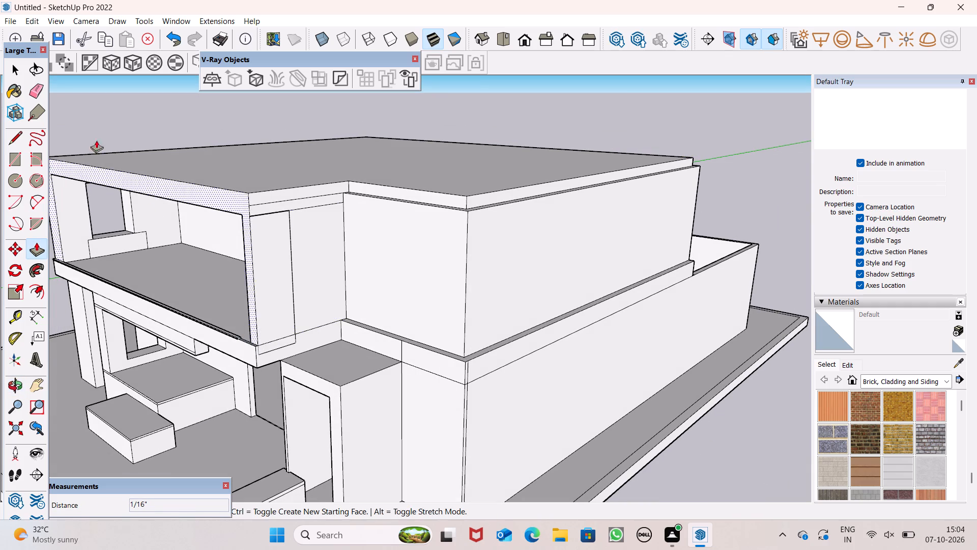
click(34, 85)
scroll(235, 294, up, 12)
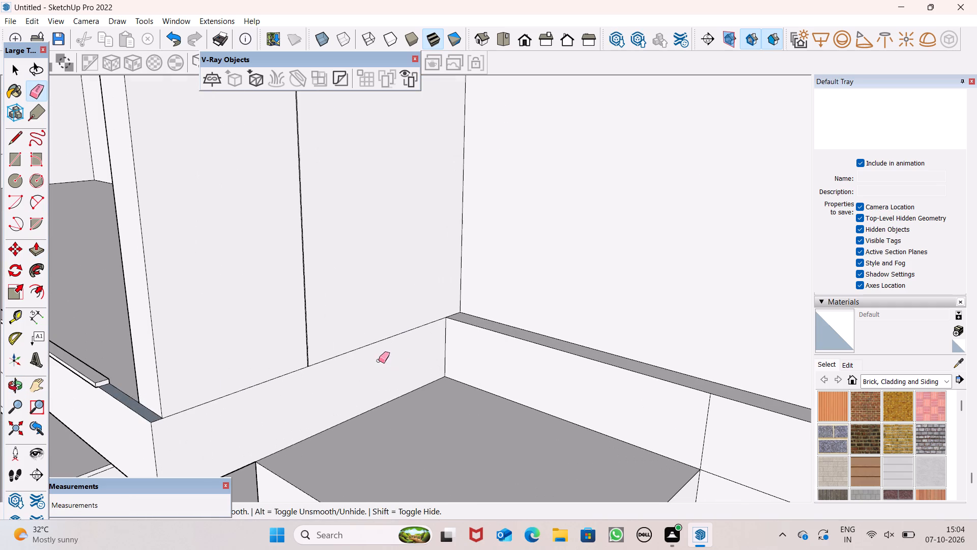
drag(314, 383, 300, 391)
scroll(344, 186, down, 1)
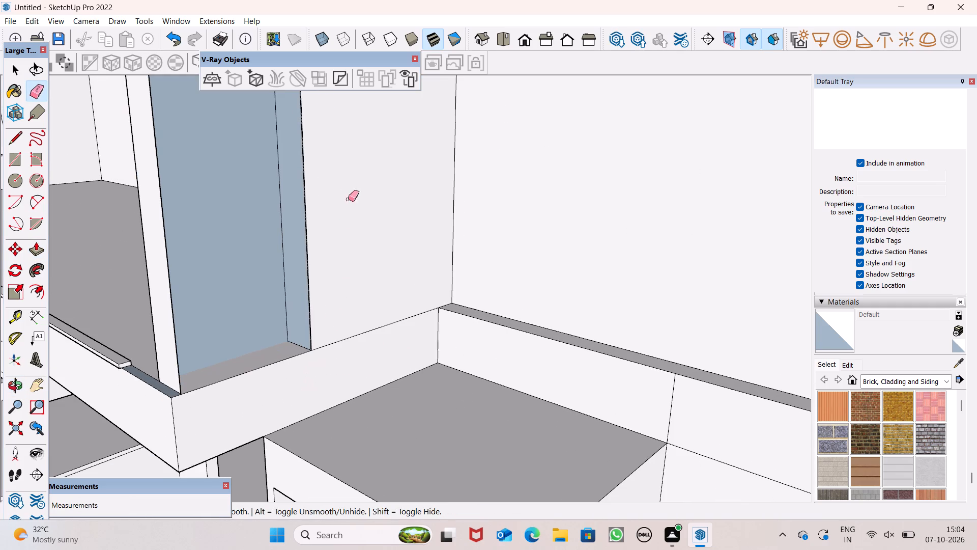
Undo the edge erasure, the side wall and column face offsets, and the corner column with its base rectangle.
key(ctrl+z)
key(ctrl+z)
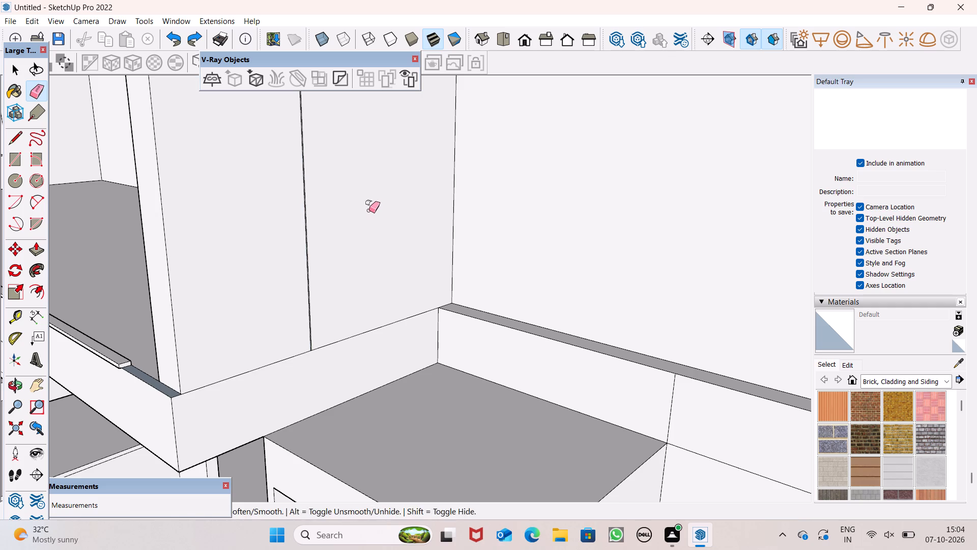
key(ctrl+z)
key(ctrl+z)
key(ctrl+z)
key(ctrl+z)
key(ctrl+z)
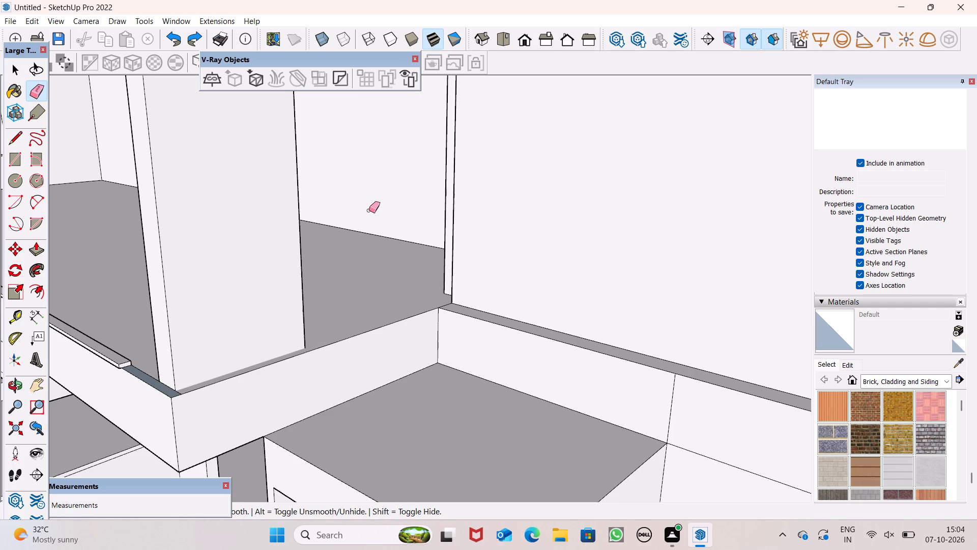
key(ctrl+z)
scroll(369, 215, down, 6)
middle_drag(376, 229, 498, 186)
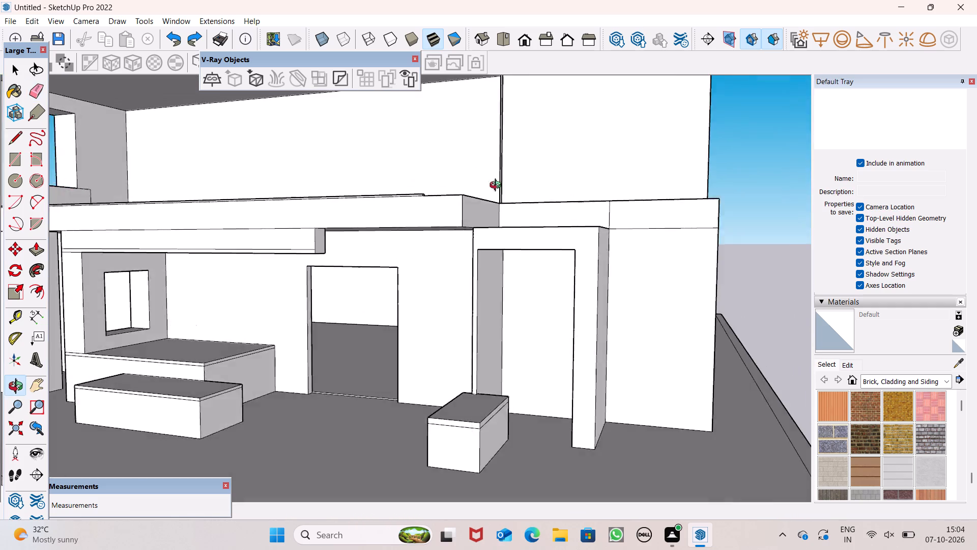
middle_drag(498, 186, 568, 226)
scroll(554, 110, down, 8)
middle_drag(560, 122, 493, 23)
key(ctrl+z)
Push/Pull the narrow end face of the terrace's side wall stub forward about 7' 8 1/8", out to the terrace's front edge.
scroll(540, 92, up, 6)
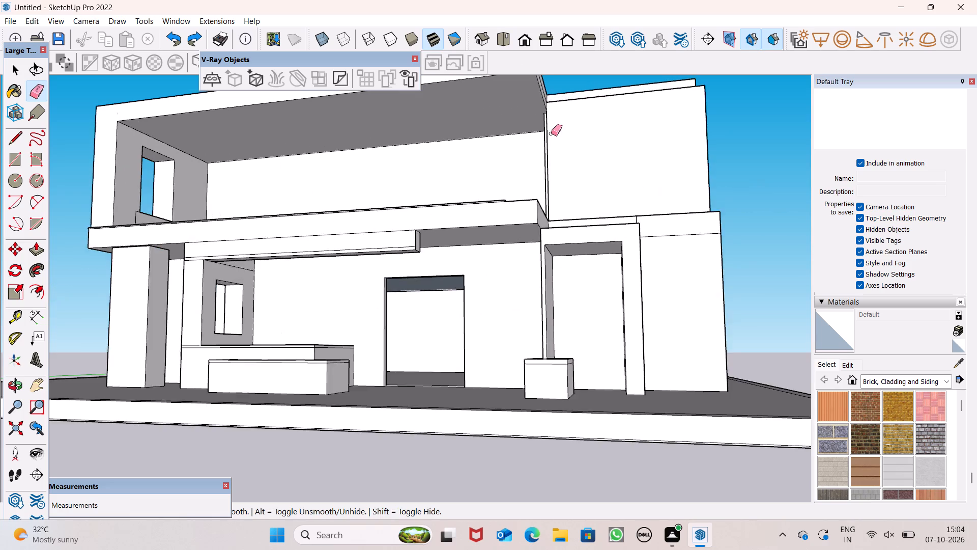
middle_drag(550, 134, 682, 262)
scroll(644, 265, up, 4)
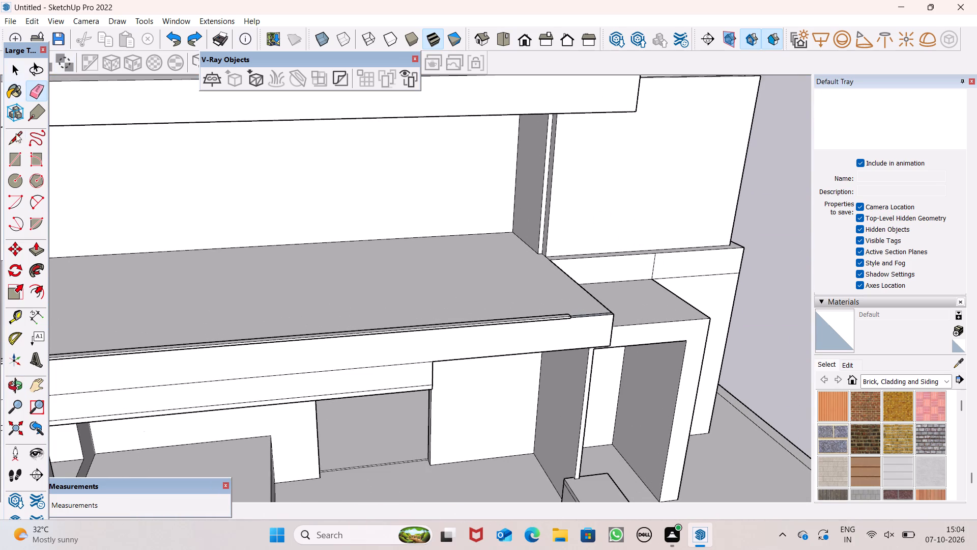
drag(35, 257, 55, 249)
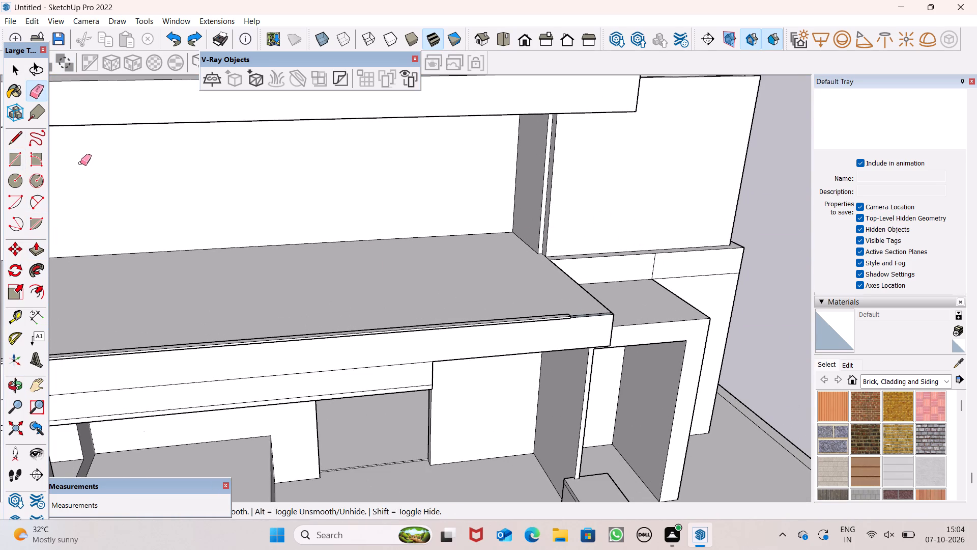
click(45, 245)
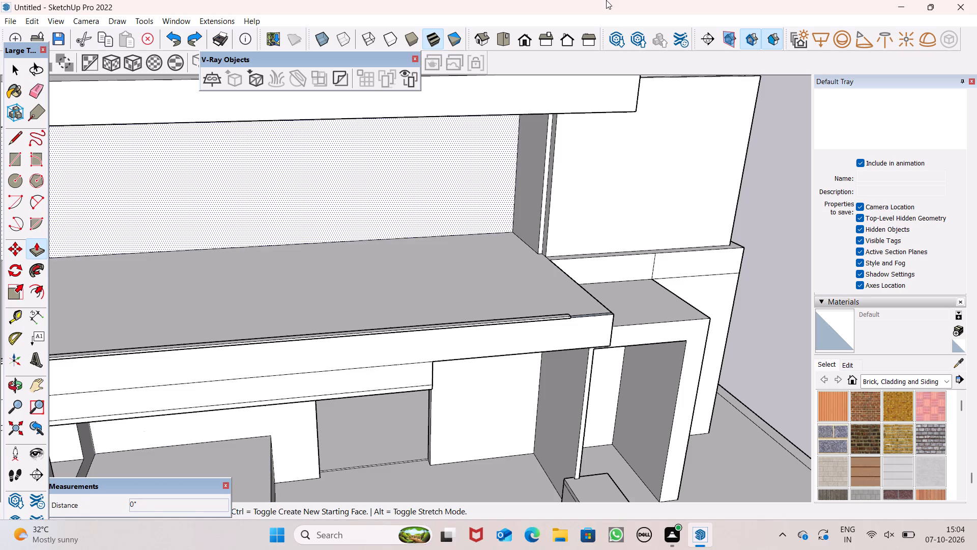
scroll(540, 289, up, 8)
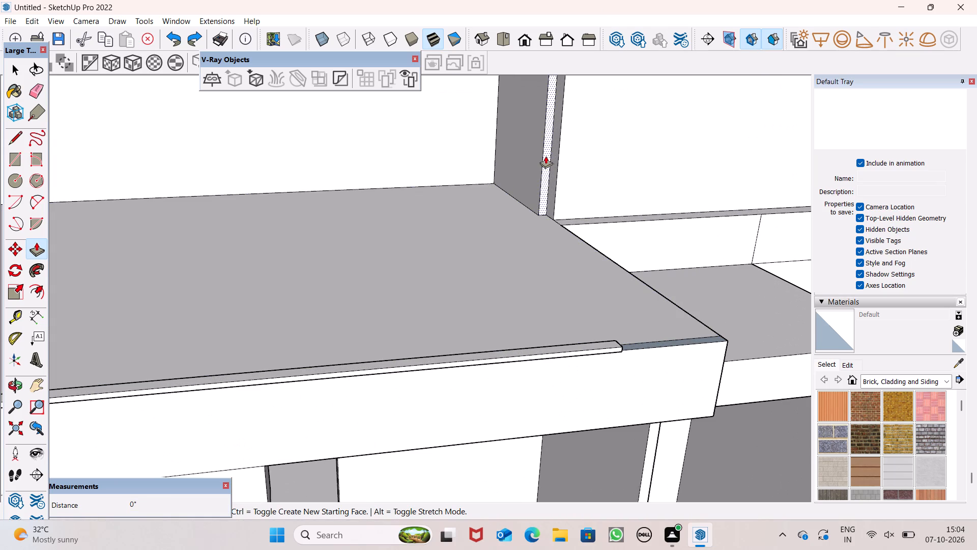
drag(548, 156, 629, 354)
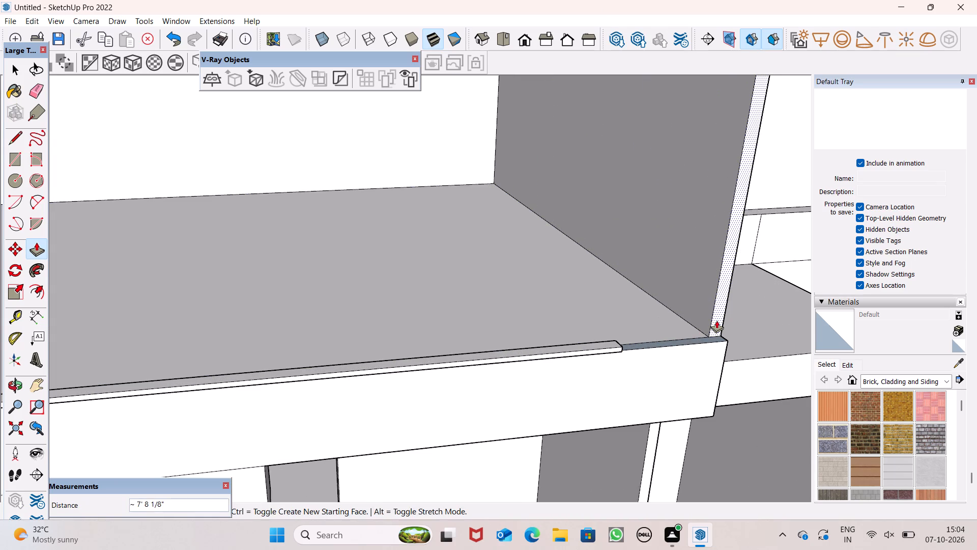
drag(716, 318, 723, 328)
Thicken the extended side wall by pulling its inner face about 1' 1 9/16" into the terrace.
drag(684, 253, 684, 254)
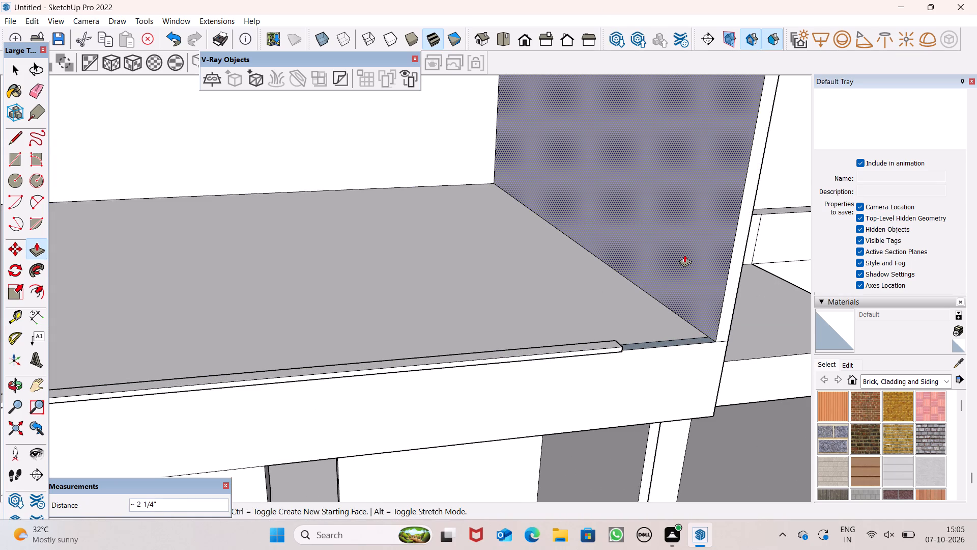
drag(684, 254, 625, 282)
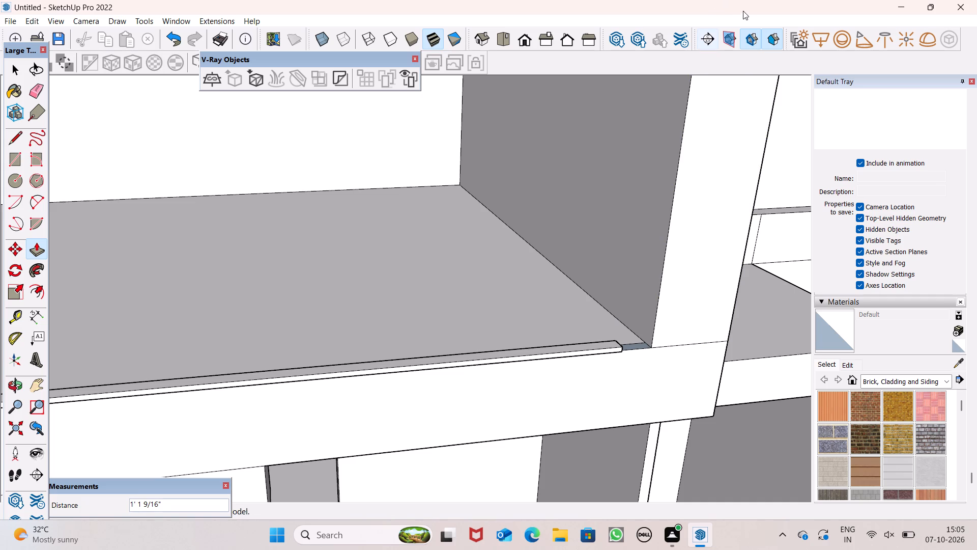
Push/Pull the front face where the roof slab meets the thickened side wall about 2 1/4" to make them flush.
scroll(769, 76, down, 4)
scroll(691, 76, down, 8)
scroll(696, 157, up, 1)
scroll(691, 167, down, 2)
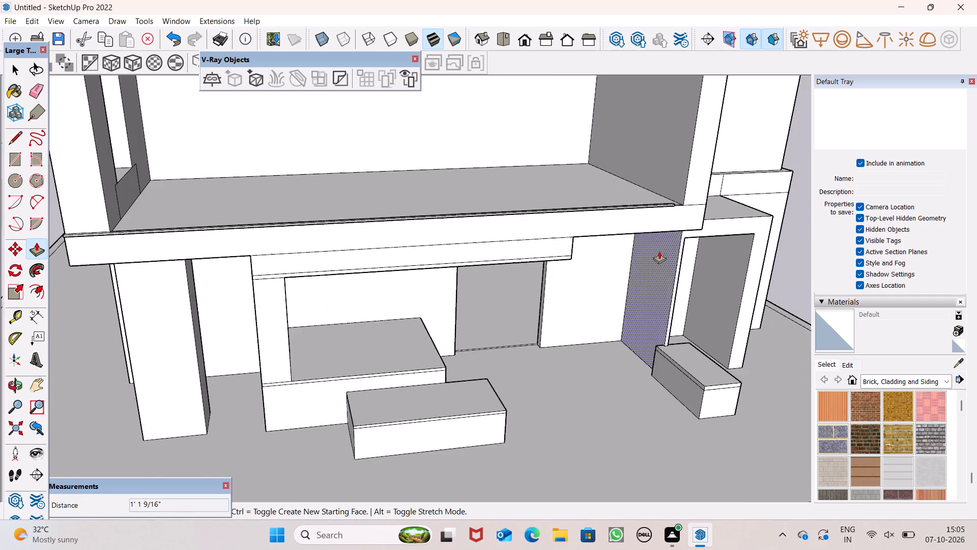
scroll(659, 251, down, 4)
scroll(637, 187, down, 5)
scroll(670, 146, up, 5)
middle_drag(704, 163, 655, 211)
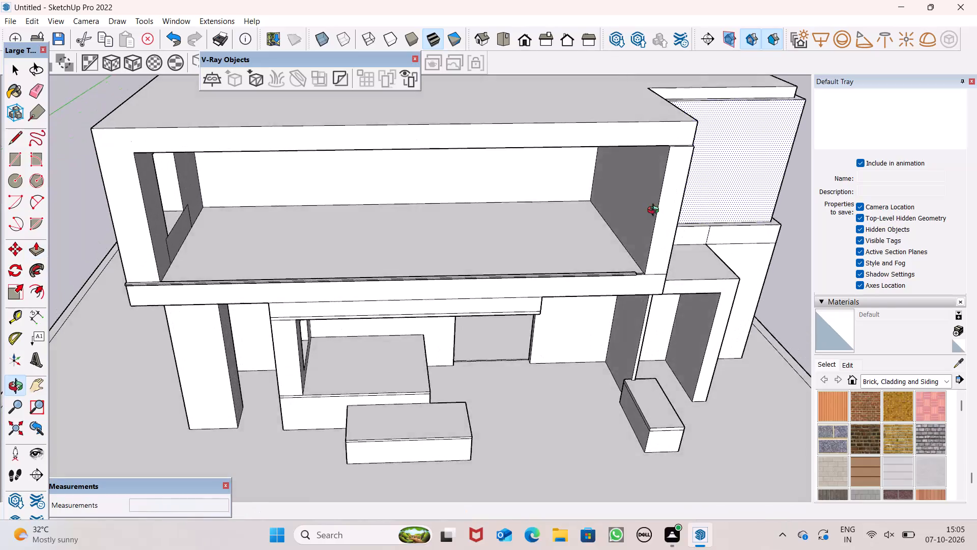
middle_drag(655, 211, 608, 263)
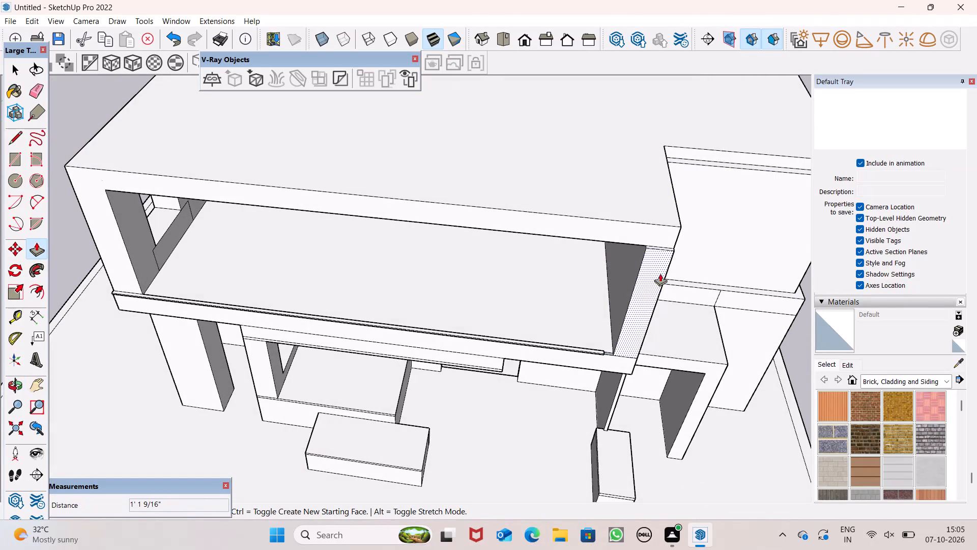
scroll(664, 238, up, 2)
drag(662, 237, 662, 247)
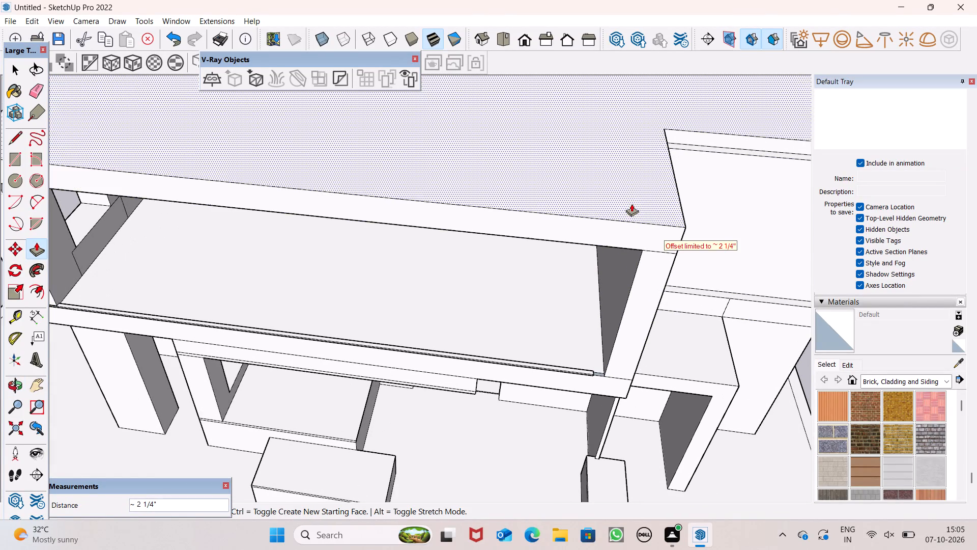
Draw a rectangle about 6' 8 1/2" by 6' 1 1/4" on the terrace's back wall, towards the end away from the side-wall window.
scroll(631, 196, down, 7)
middle_drag(611, 237, 605, 49)
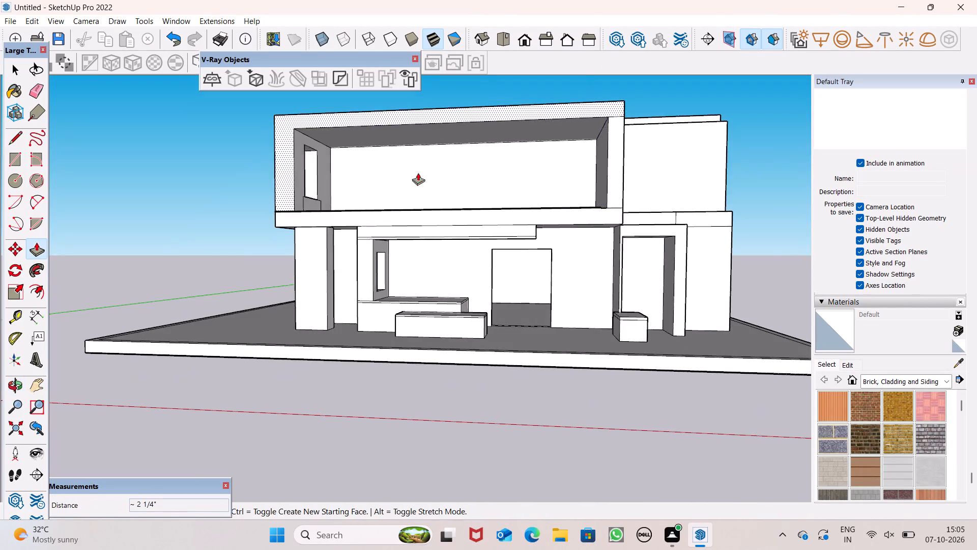
scroll(415, 173, up, 5)
middle_drag(475, 188, 492, 259)
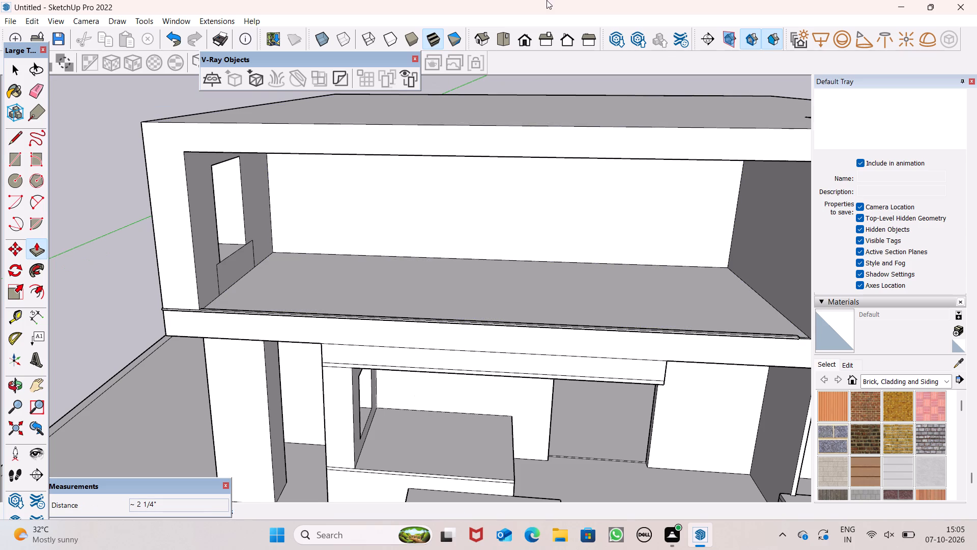
middle_drag(566, 223, 579, 160)
scroll(585, 142, up, 5)
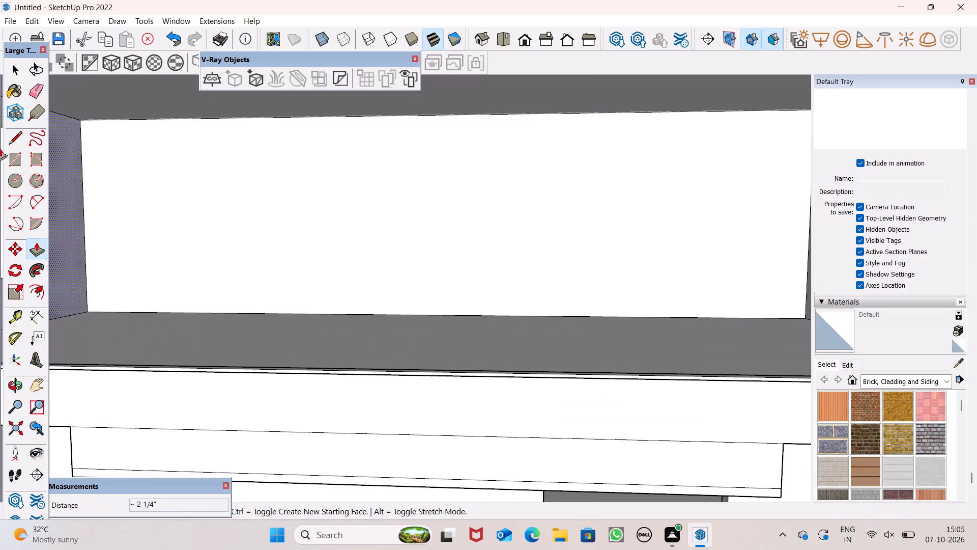
click(15, 161)
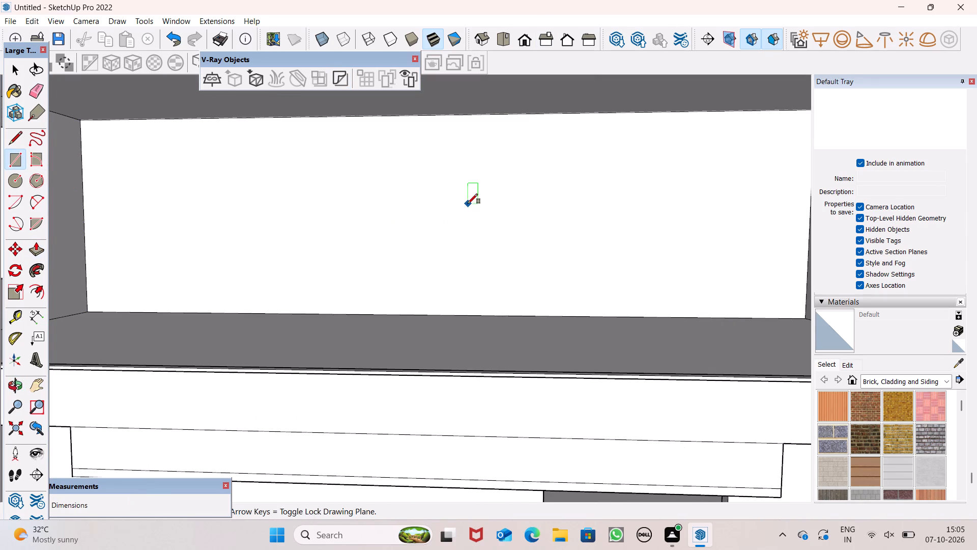
scroll(574, 185, down, 1)
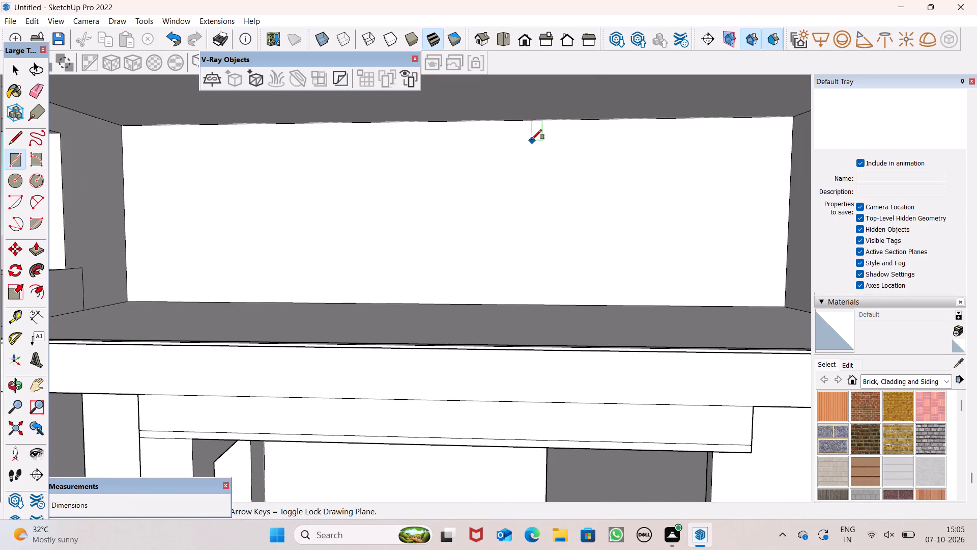
click(530, 136)
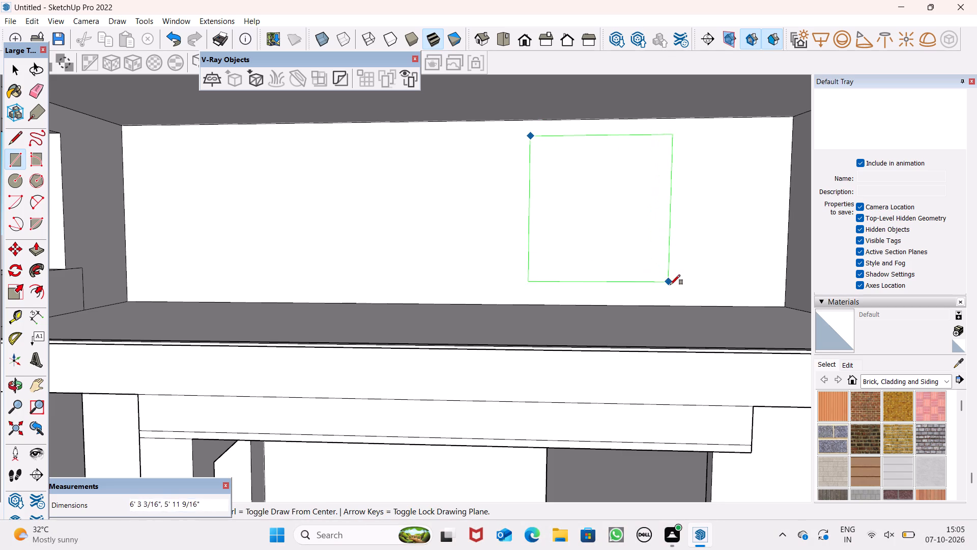
click(671, 292)
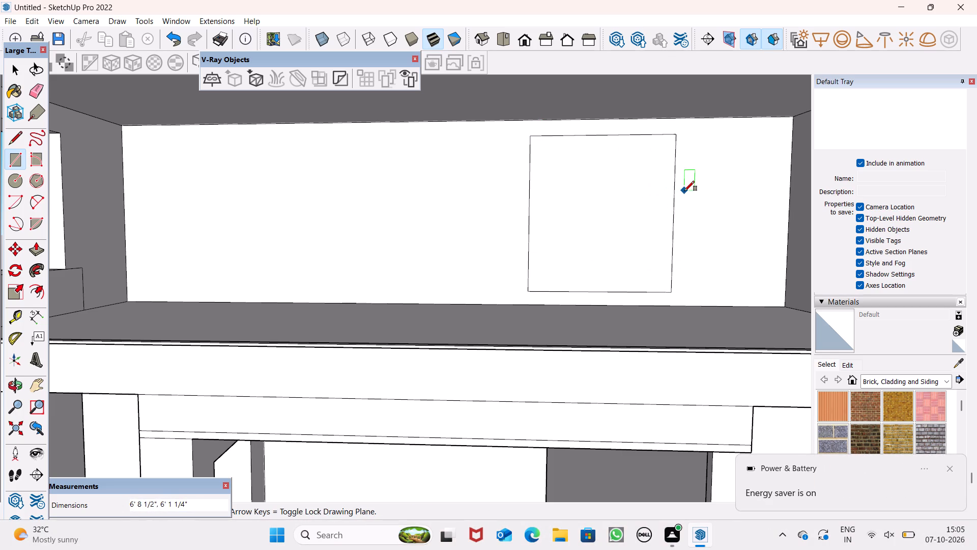
key(space)
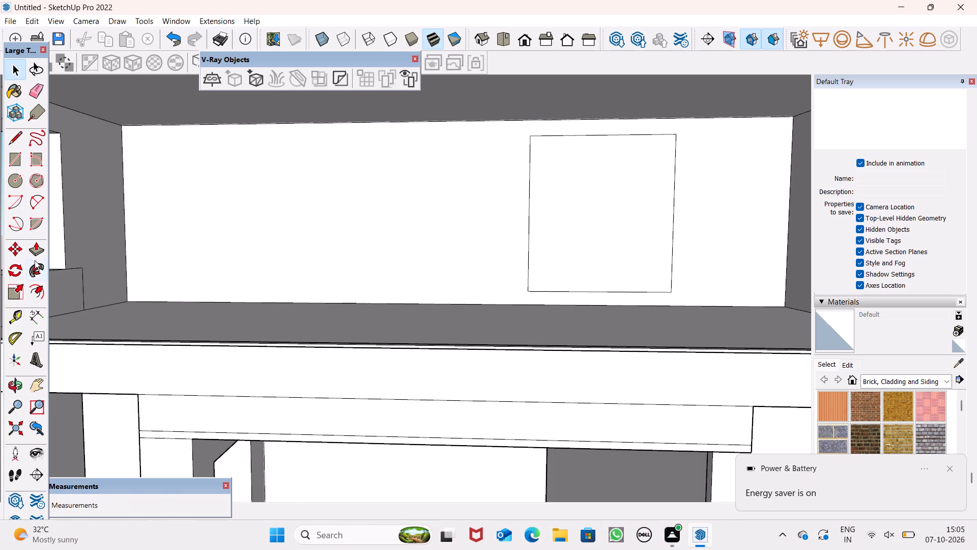
Push/Pull the new rectangle through the terrace's back wall to cut an opening.
click(36, 255)
drag(576, 277, 590, 263)
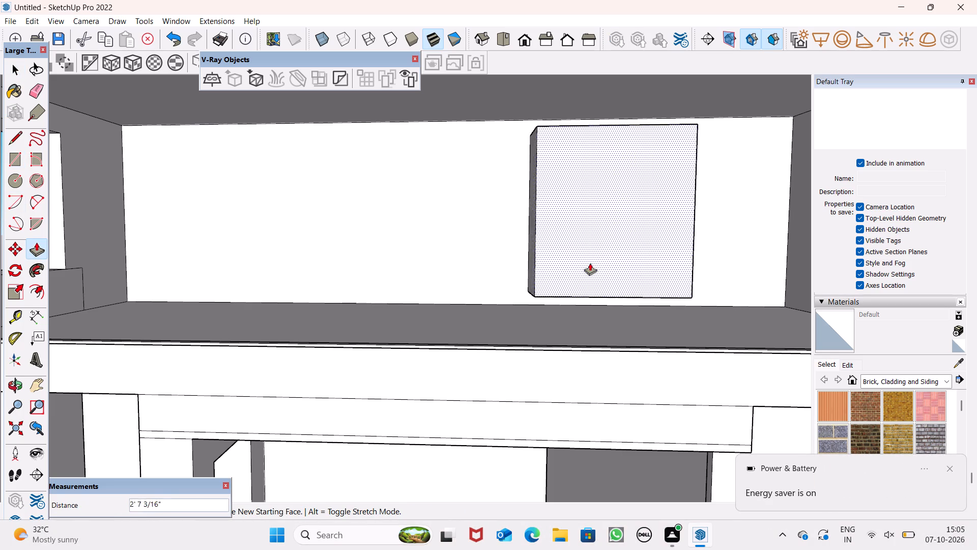
drag(590, 263, 556, 250)
scroll(686, 229, down, 2)
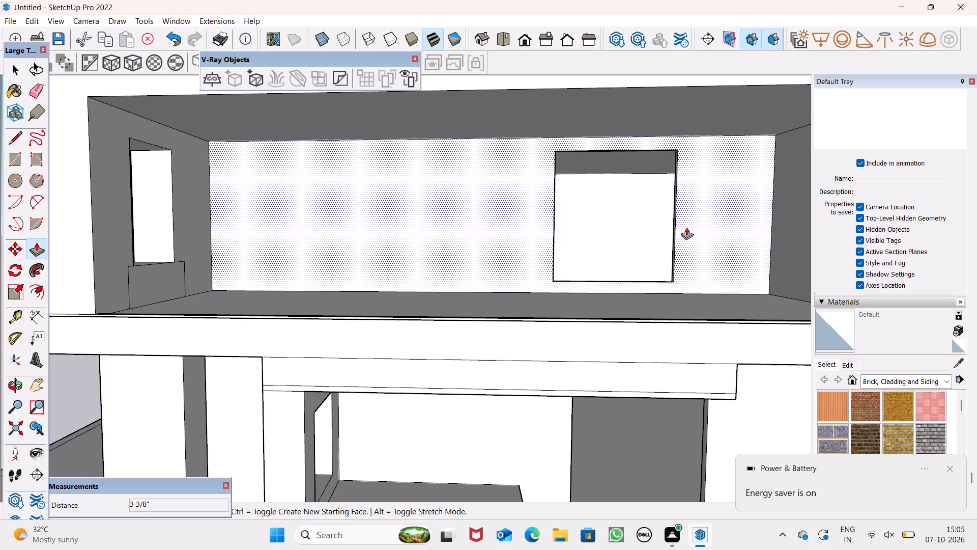
key(space)
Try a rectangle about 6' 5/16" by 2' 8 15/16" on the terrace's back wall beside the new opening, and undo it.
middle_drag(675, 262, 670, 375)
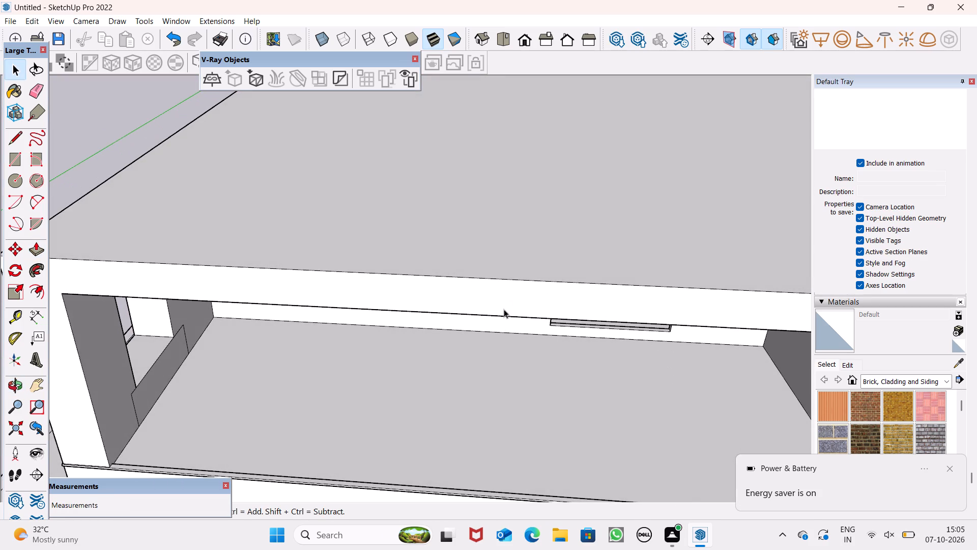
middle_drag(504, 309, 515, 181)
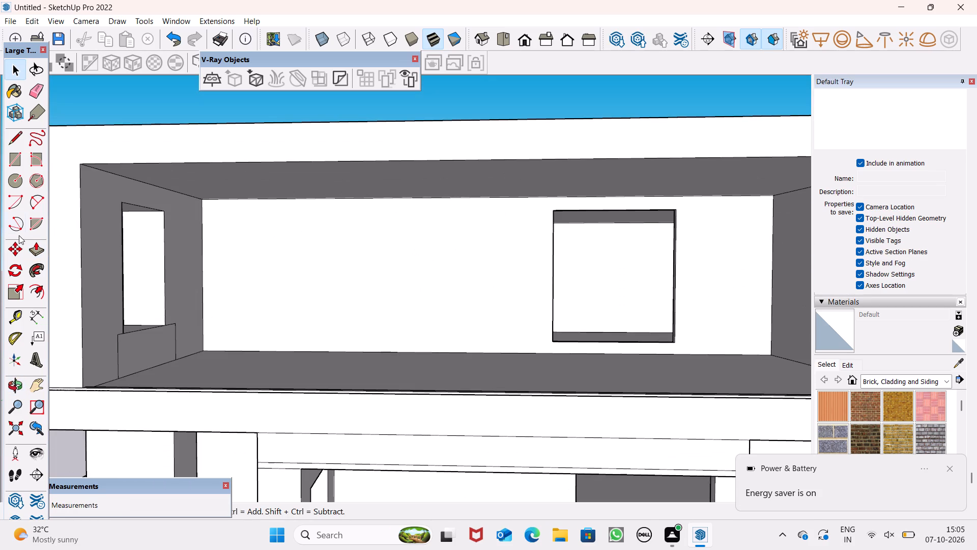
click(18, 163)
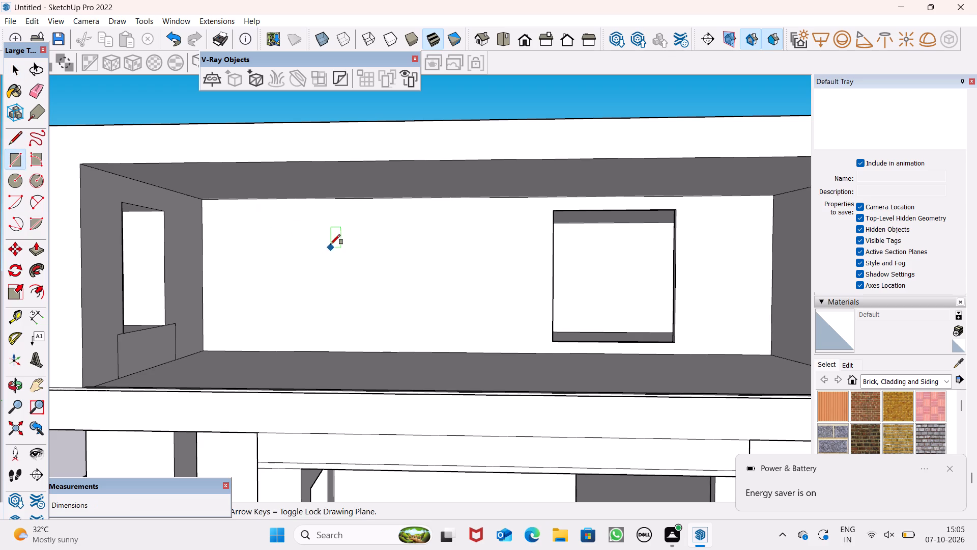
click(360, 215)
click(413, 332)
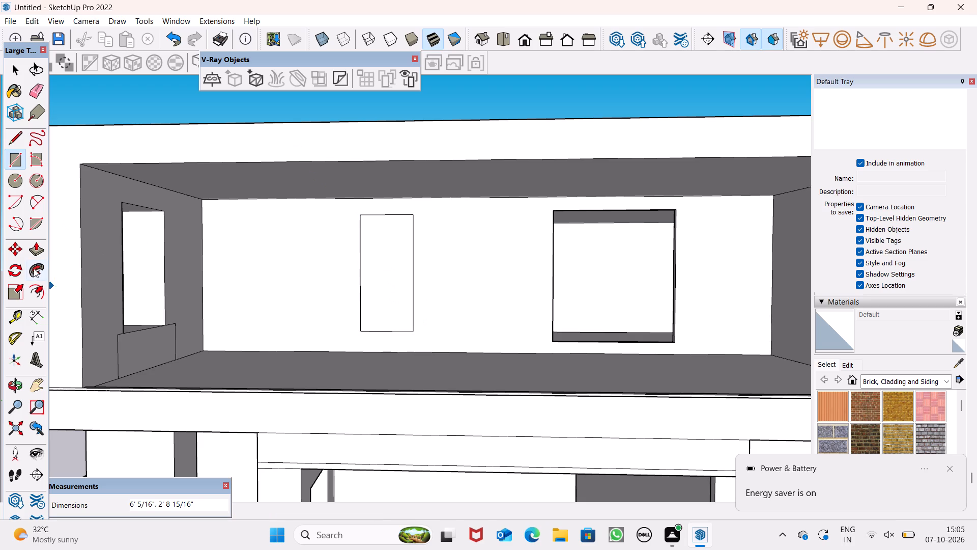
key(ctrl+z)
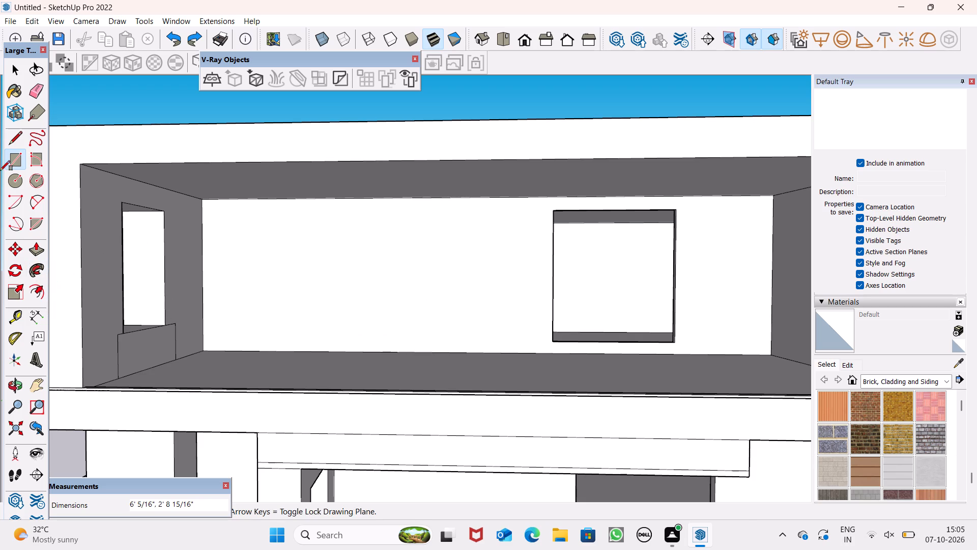
Cut a second opening about 5' 10 11/16" by 4' 8 1/16" through the 6" back wall, between the first opening and the windowed side wall.
click(346, 216)
click(436, 330)
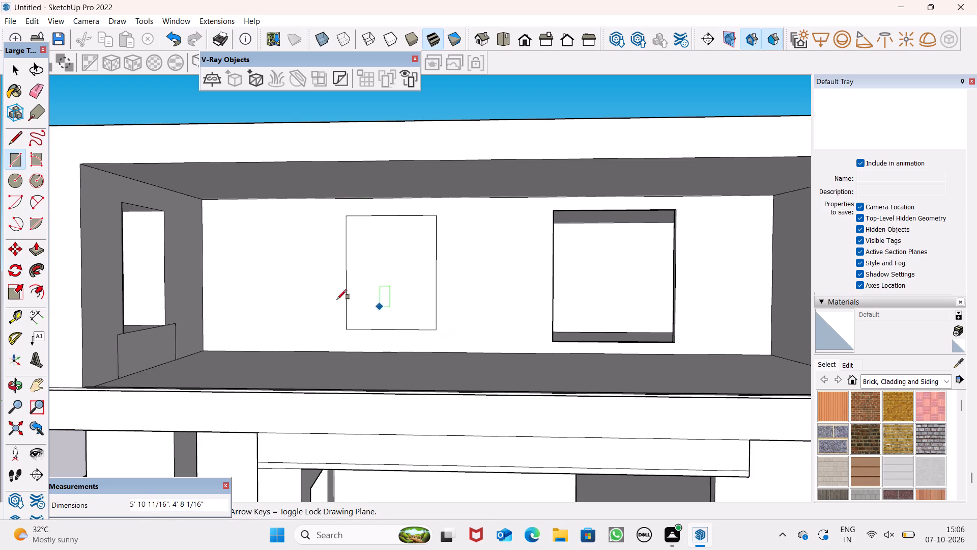
drag(34, 252, 42, 252)
drag(409, 302, 418, 283)
click(433, 282)
key(space)
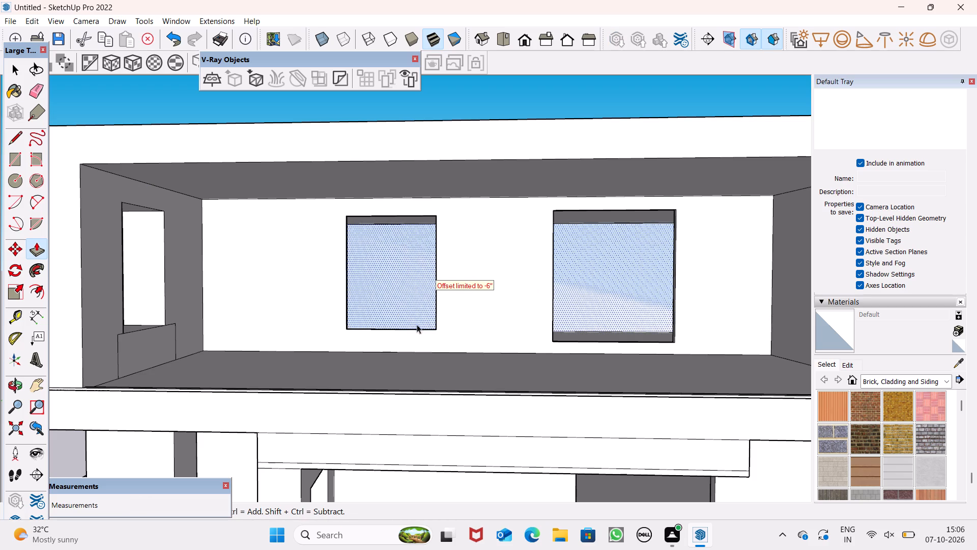
Examine the terrace's openings, the house's side facade and the roof from several angles.
scroll(435, 327, down, 1)
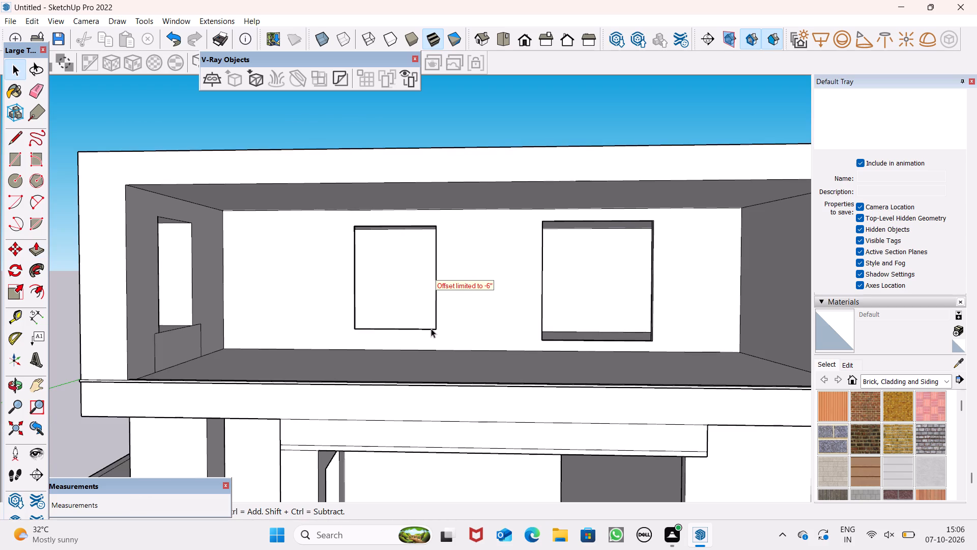
scroll(284, 311, down, 1)
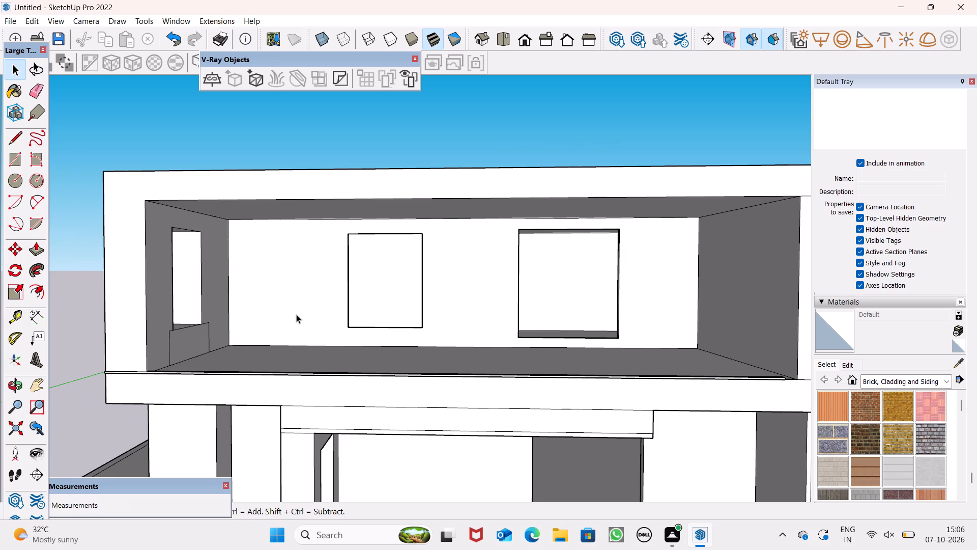
middle_drag(299, 313, 573, 317)
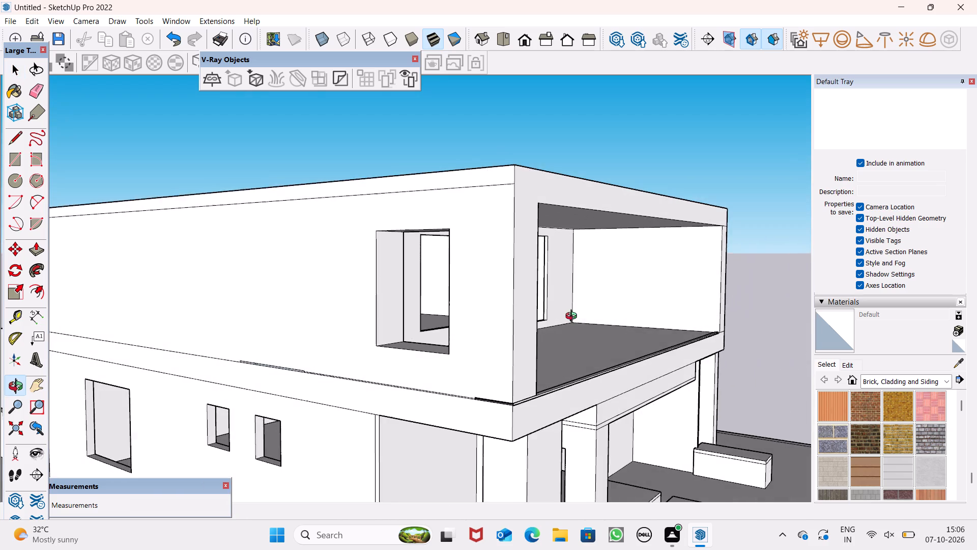
middle_drag(573, 317, 576, 345)
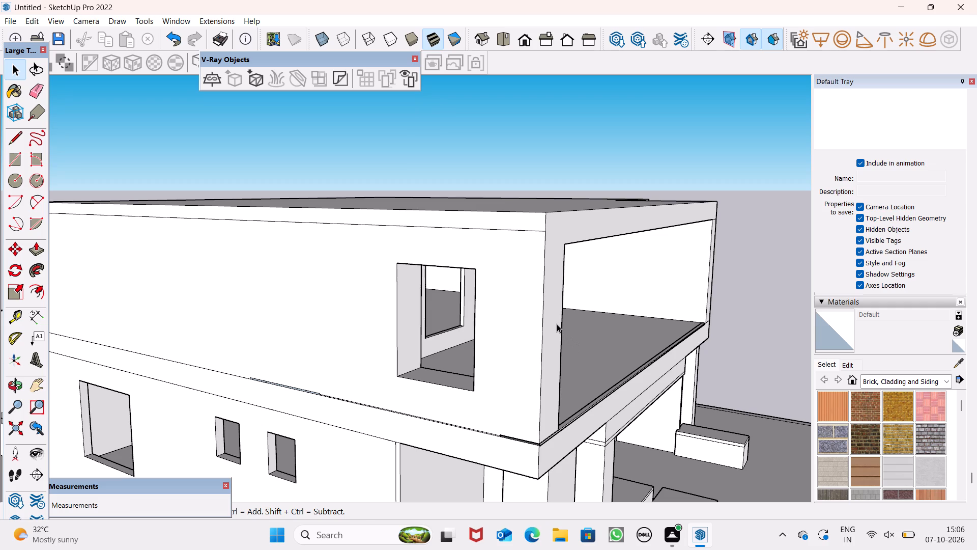
middle_drag(557, 335, 514, 280)
scroll(514, 280, down, 6)
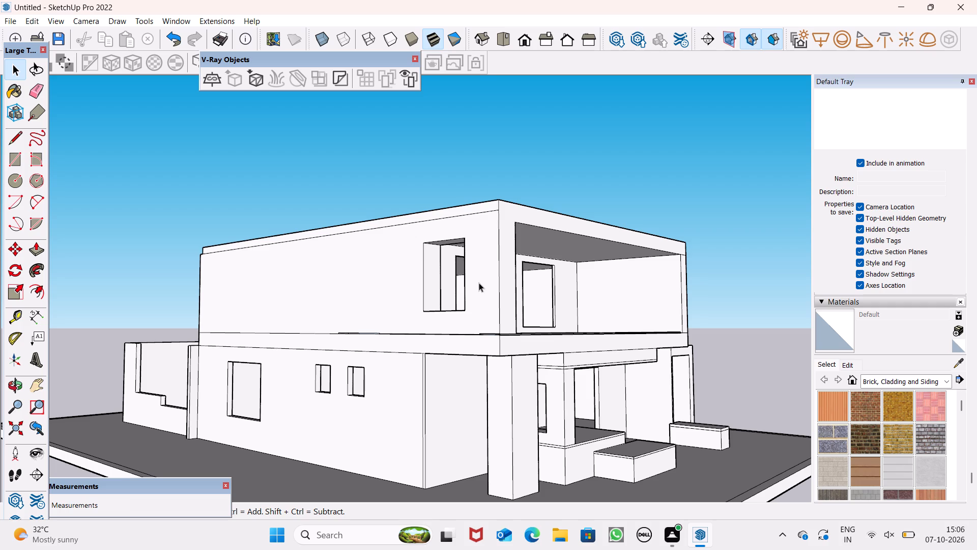
scroll(445, 185, down, 4)
middle_drag(421, 228, 428, 240)
middle_drag(428, 240, 522, 378)
scroll(405, 311, up, 1)
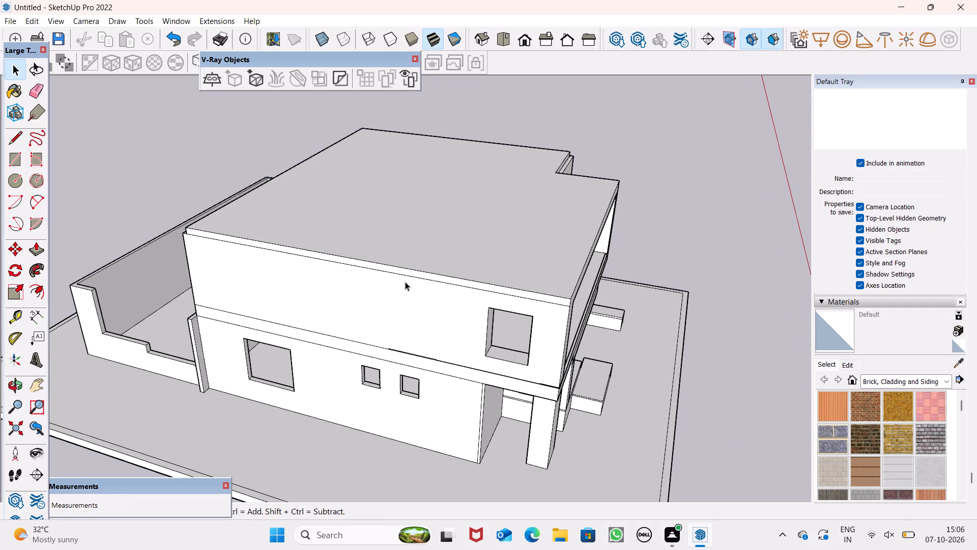
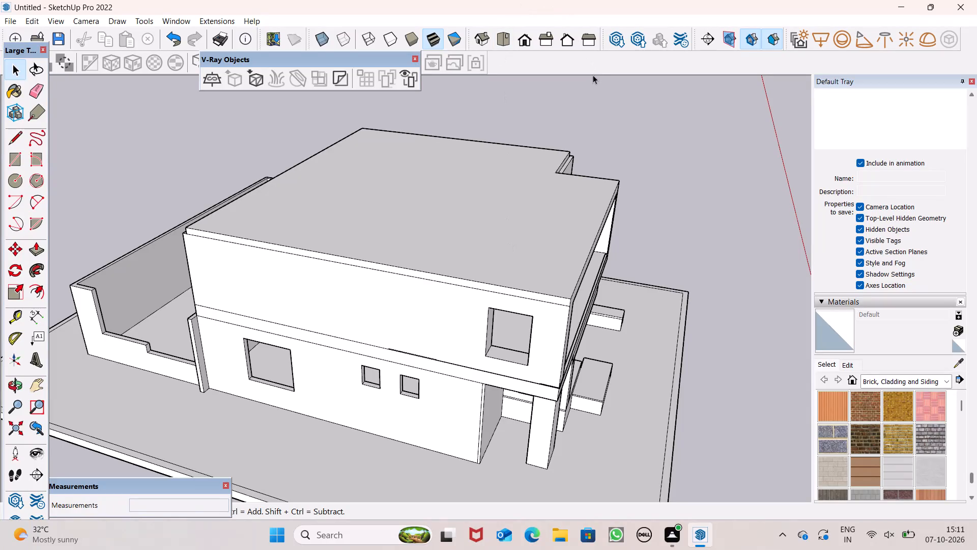
Examine the house's side and front facades, including the terrace openings, from several angles.
scroll(588, 122, down, 4)
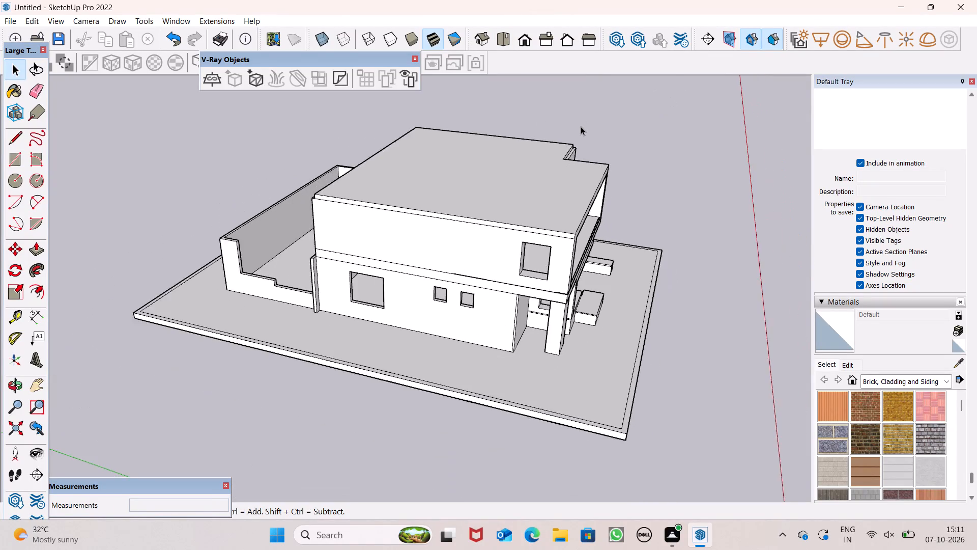
scroll(581, 126, down, 2)
middle_drag(614, 202, 403, 144)
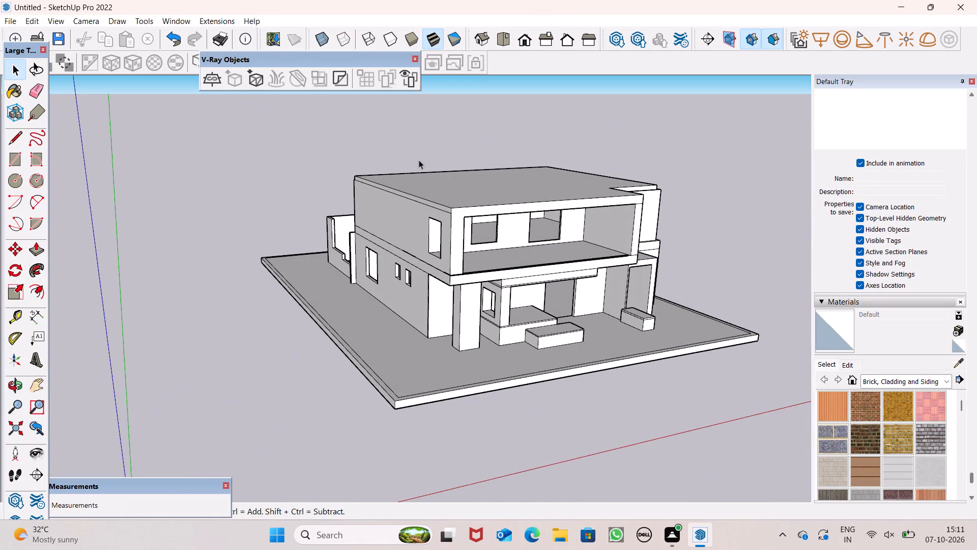
scroll(515, 172, down, 1)
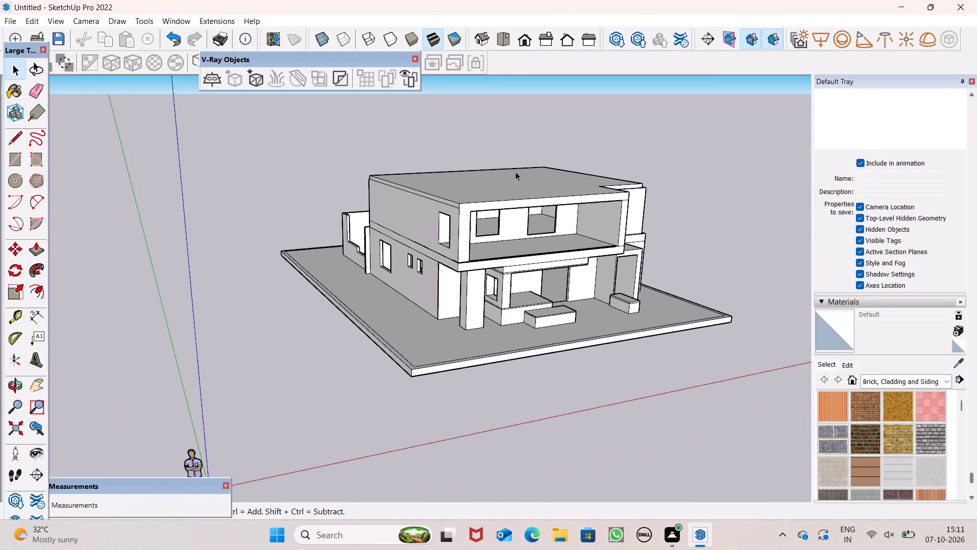
middle_drag(591, 252, 526, 261)
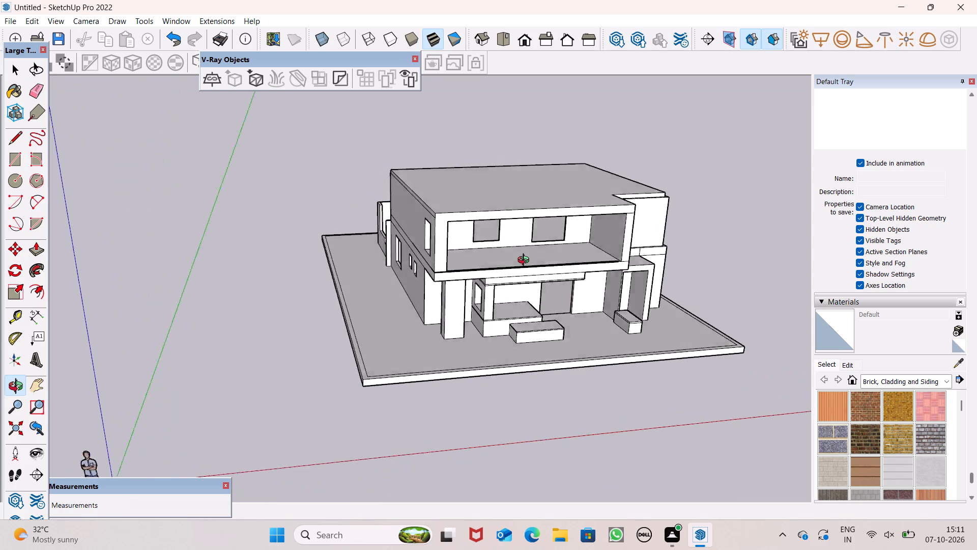
middle_drag(526, 261, 523, 259)
scroll(517, 250, up, 4)
scroll(542, 163, down, 2)
scroll(559, 164, up, 4)
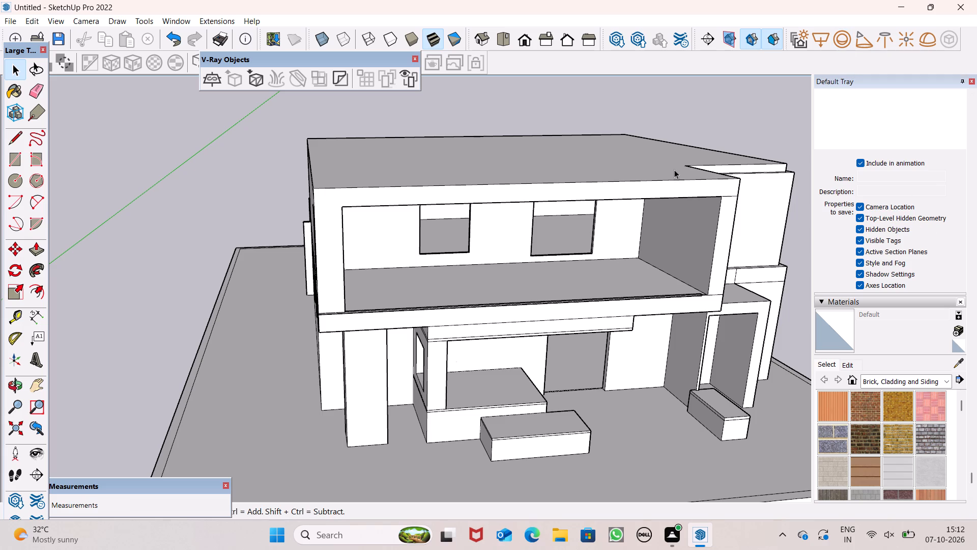
scroll(672, 159, down, 2)
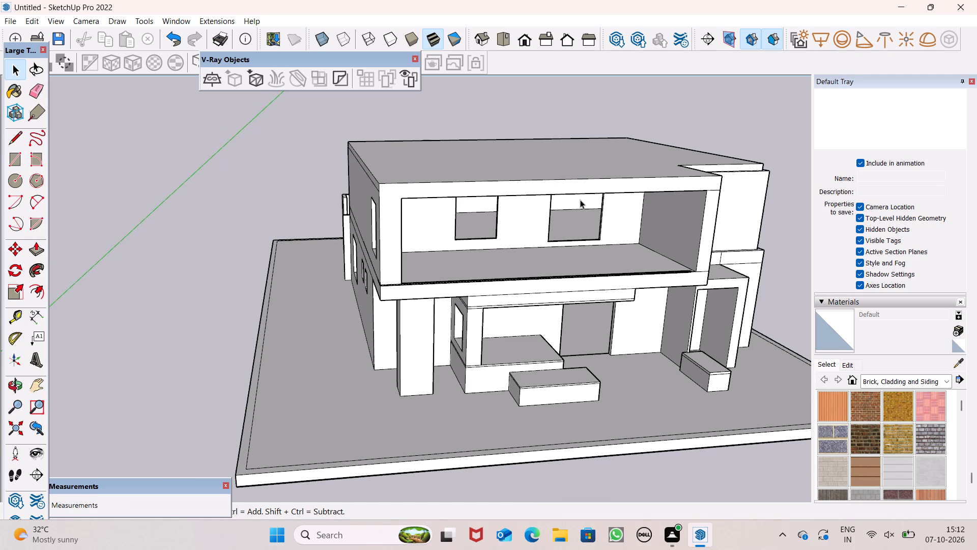
scroll(625, 202, down, 6)
middle_drag(594, 263, 472, 307)
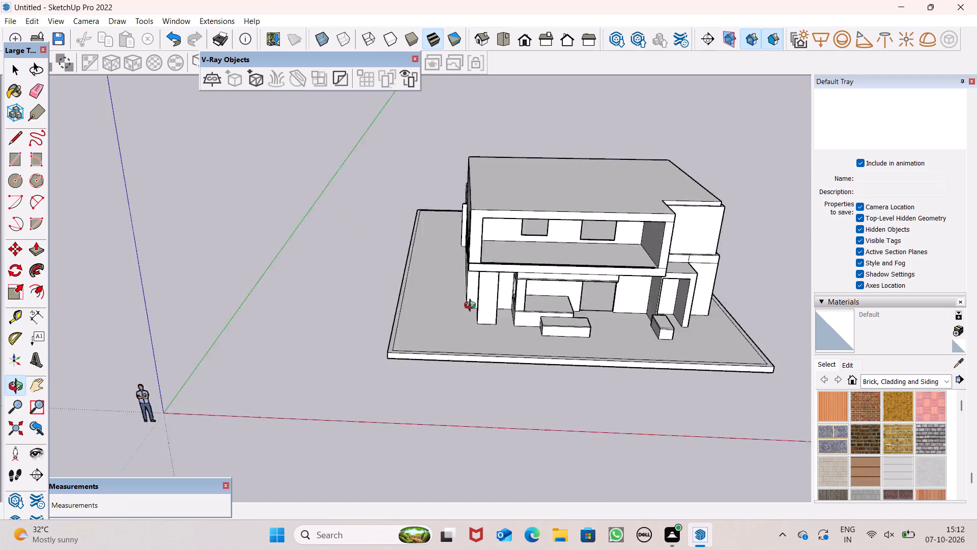
middle_drag(472, 307, 557, 244)
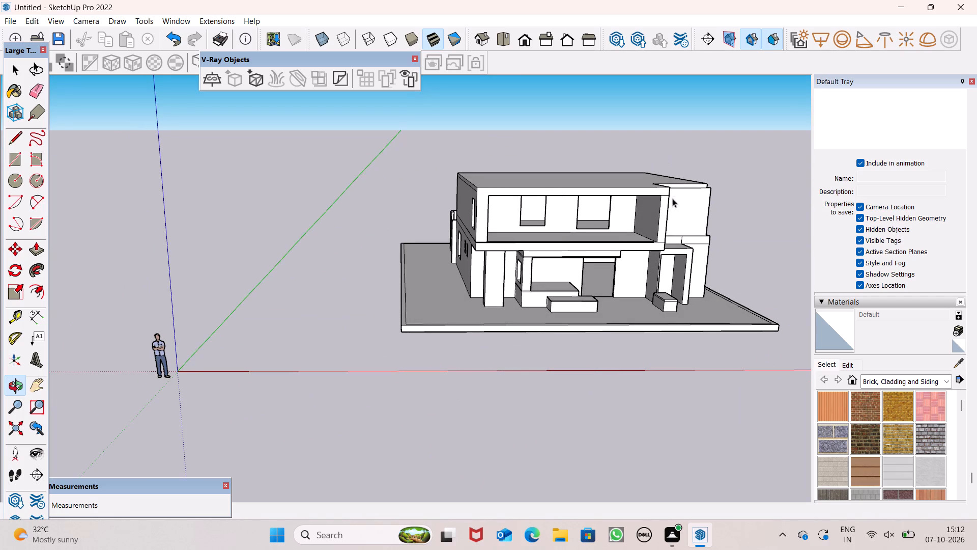
scroll(670, 221, up, 5)
scroll(496, 219, down, 1)
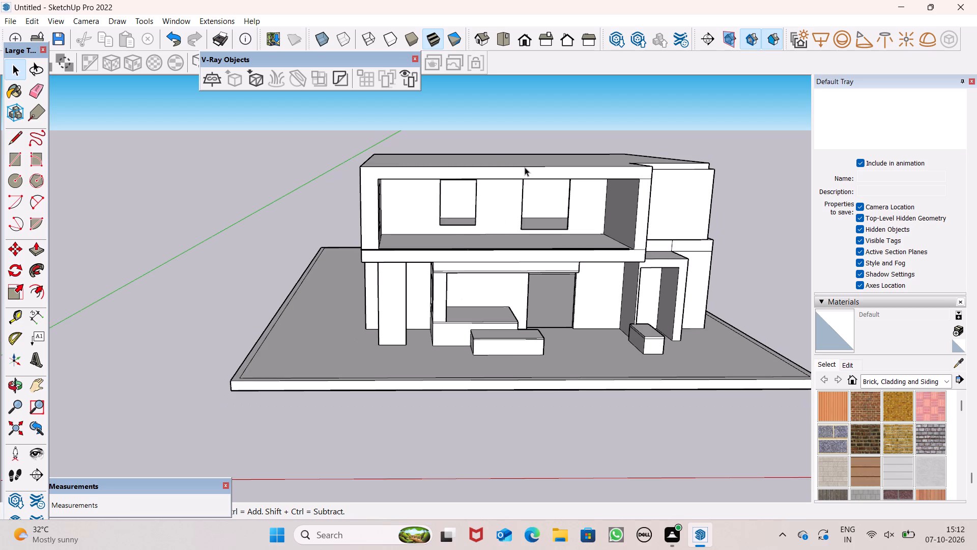
scroll(482, 197, down, 6)
Erase the leftover outline edges below the window on the inner face of the terrace's side wall.
middle_drag(520, 237, 336, 193)
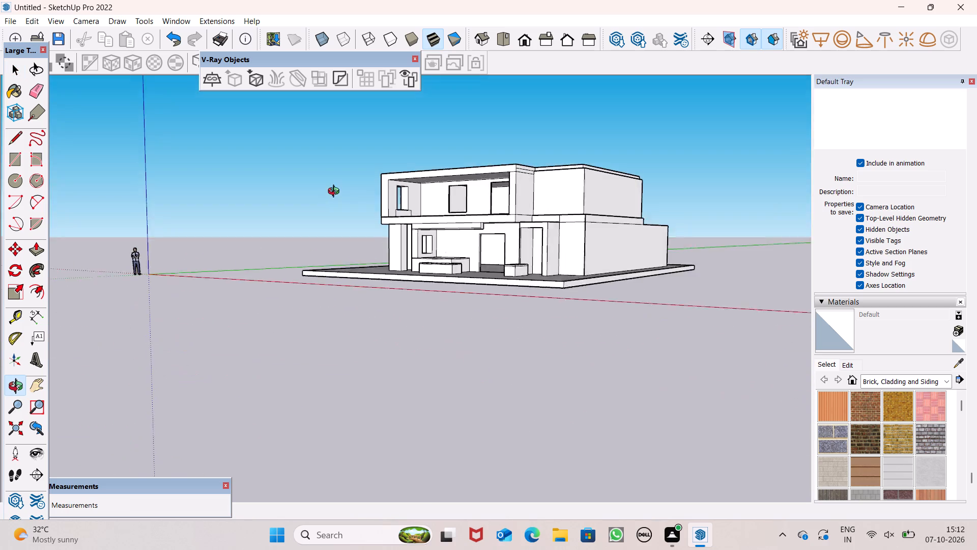
middle_drag(336, 193, 308, 248)
scroll(359, 218, up, 6)
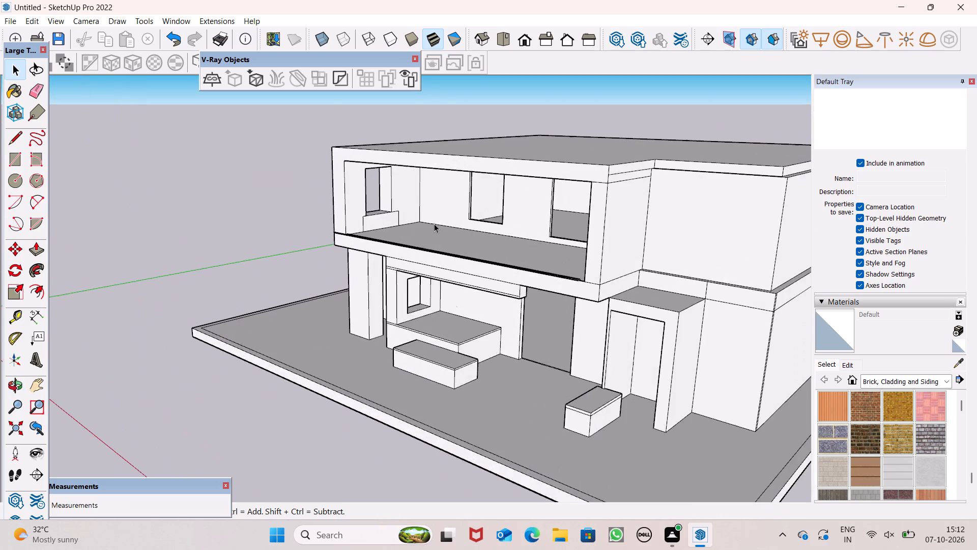
scroll(385, 212, up, 3)
click(38, 103)
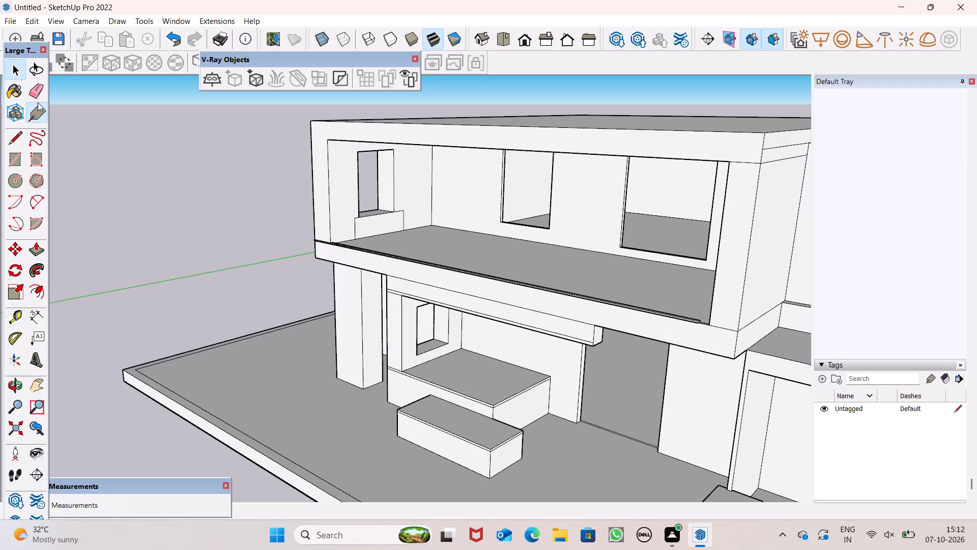
click(36, 95)
scroll(277, 171, up, 3)
scroll(323, 210, down, 1)
scroll(326, 212, up, 1)
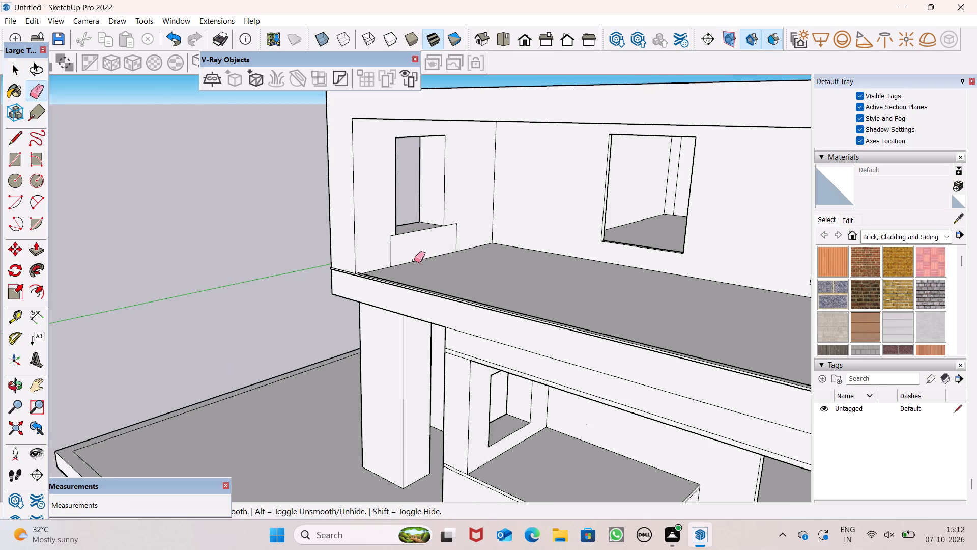
drag(409, 264, 402, 248)
click(408, 238)
drag(411, 240, 411, 244)
scroll(478, 236, up, 7)
drag(483, 217, 504, 226)
click(504, 226)
drag(504, 226, 500, 243)
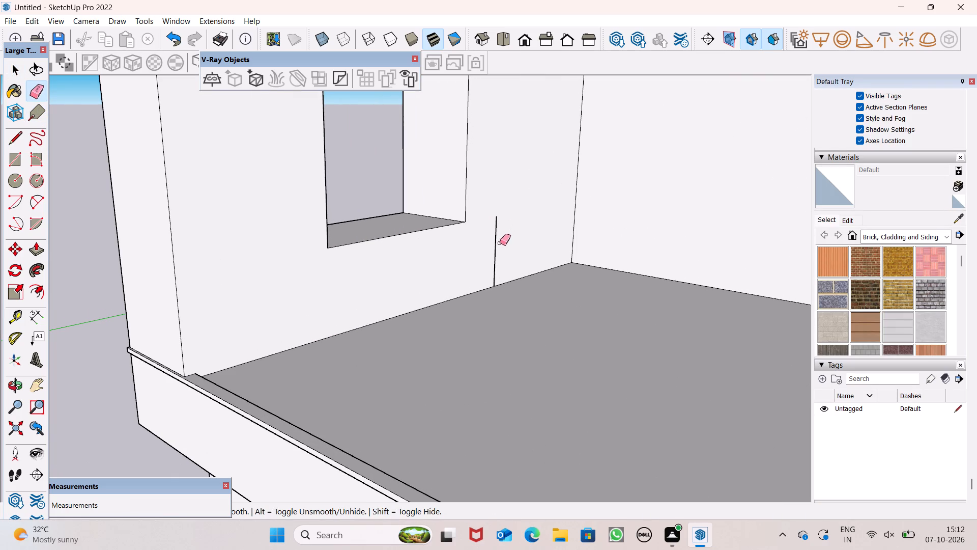
drag(500, 243, 495, 252)
drag(495, 248, 489, 252)
Push/Pull the end face of the narrow strip along the terrace's front edge toward the windowless side wall.
scroll(522, 226, down, 7)
scroll(552, 251, up, 1)
scroll(543, 249, down, 1)
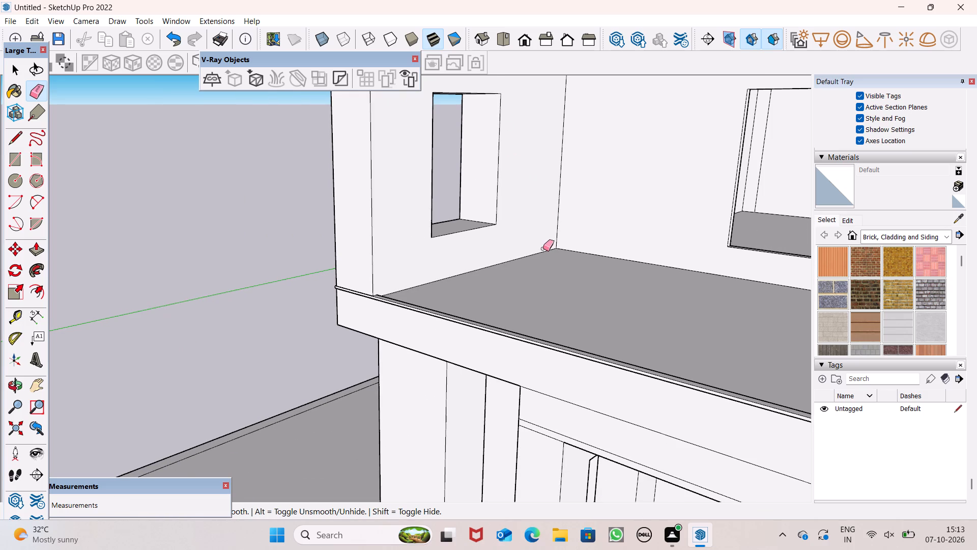
scroll(455, 216, down, 10)
scroll(466, 241, up, 1)
middle_drag(466, 241, 538, 342)
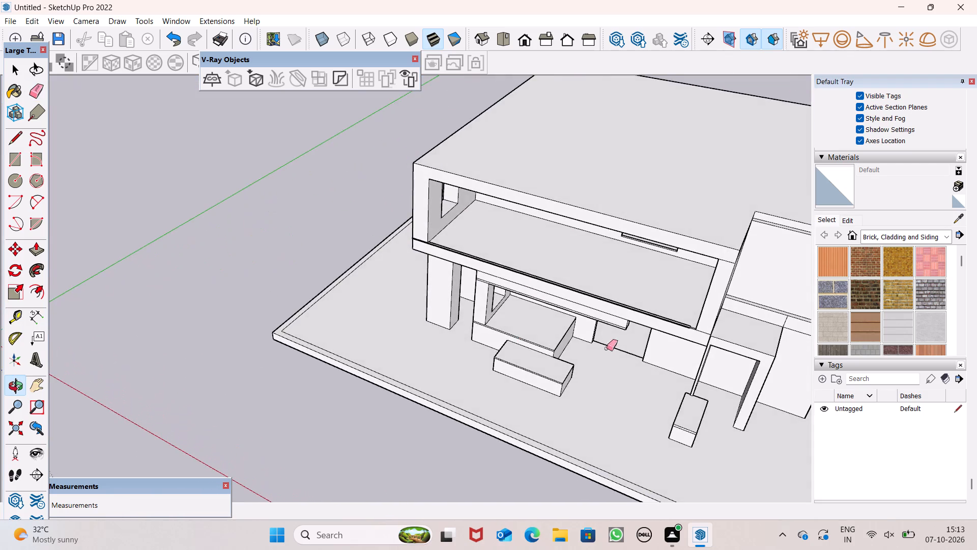
scroll(643, 342, up, 7)
scroll(558, 284, down, 5)
scroll(670, 321, up, 1)
middle_drag(670, 321, 624, 322)
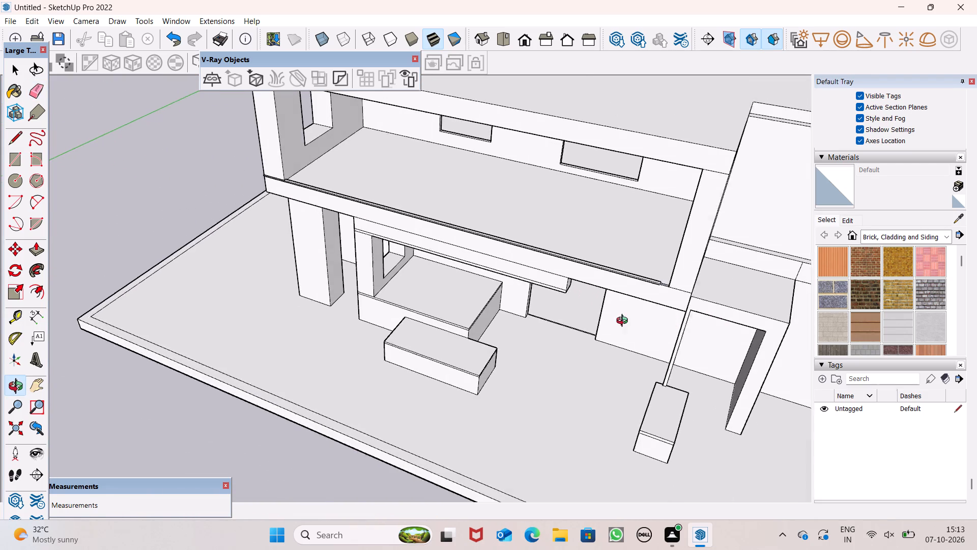
middle_drag(624, 322, 532, 311)
scroll(580, 339, up, 20)
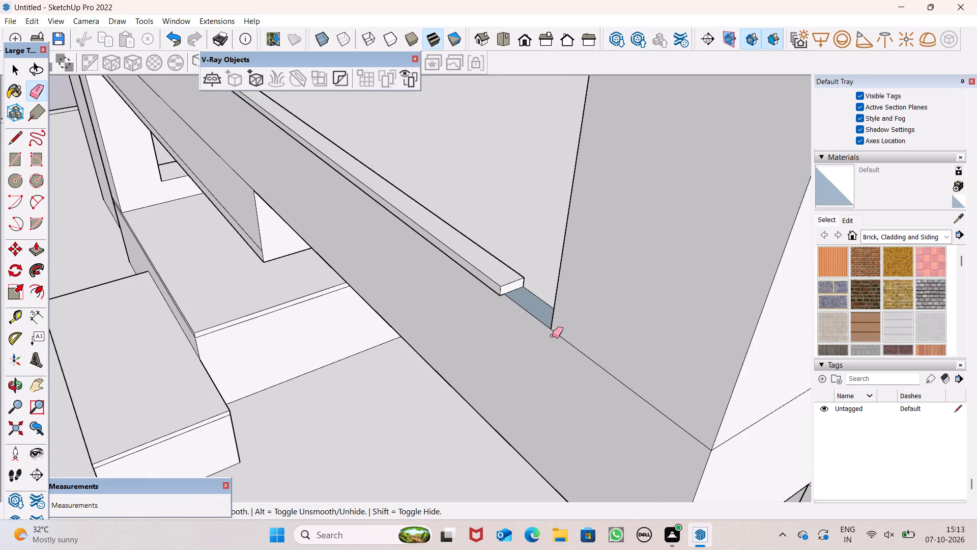
click(38, 253)
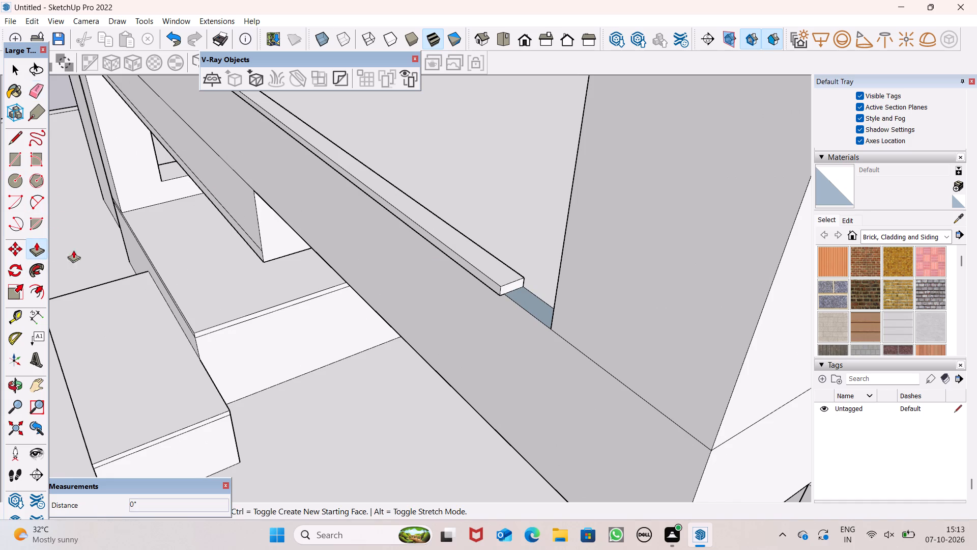
scroll(484, 320, up, 5)
drag(520, 274, 527, 282)
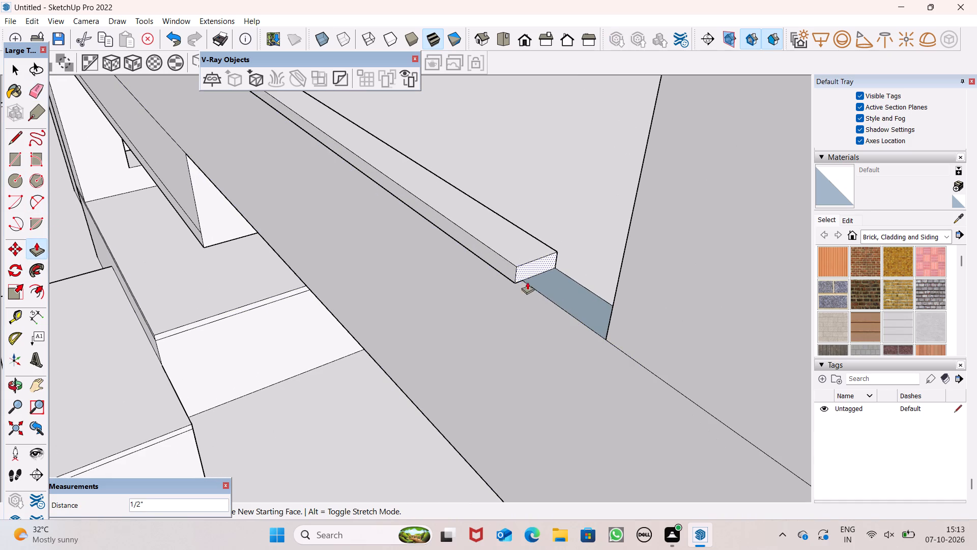
drag(527, 282, 588, 344)
drag(588, 345, 593, 350)
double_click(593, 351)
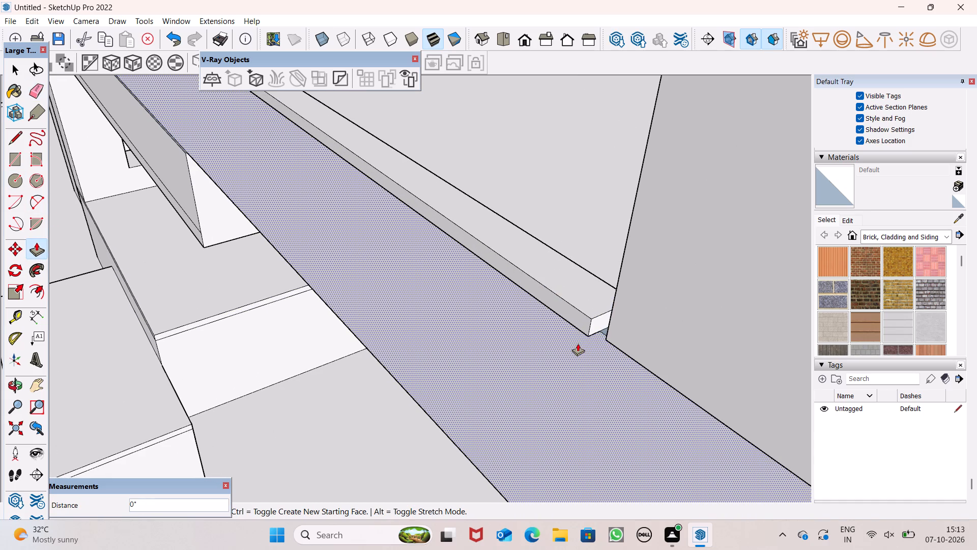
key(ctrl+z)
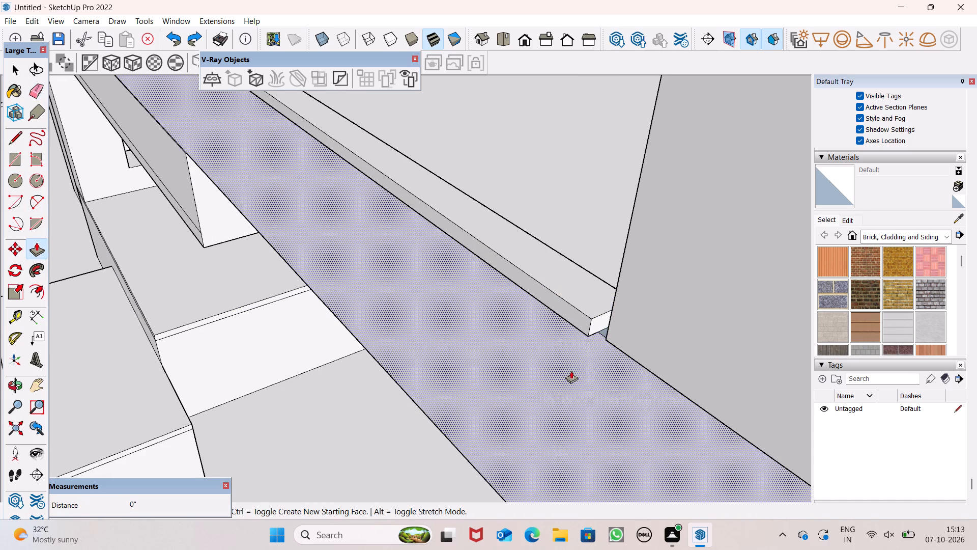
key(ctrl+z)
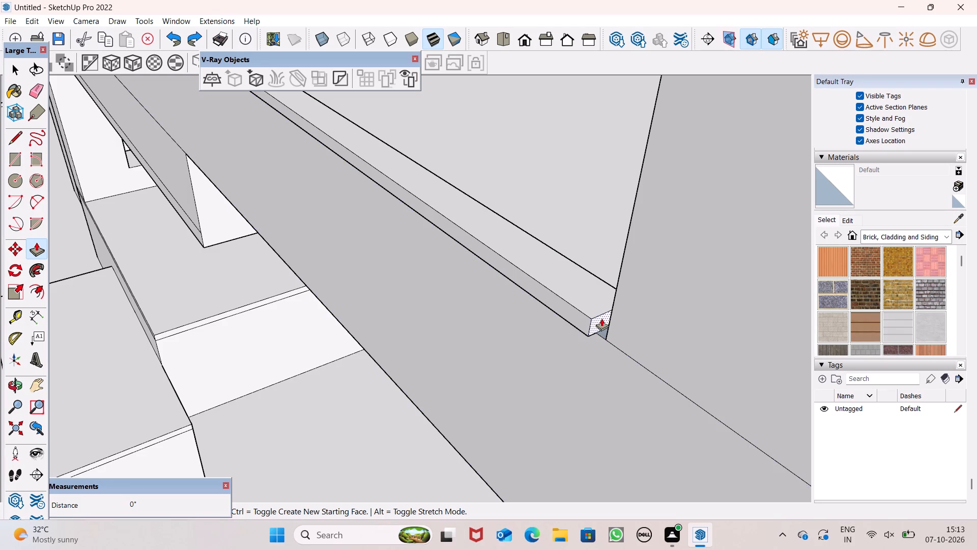
Push/Pull the strip's end face a further 13/16" to close the gap with the terrace's side wall.
drag(601, 318, 613, 329)
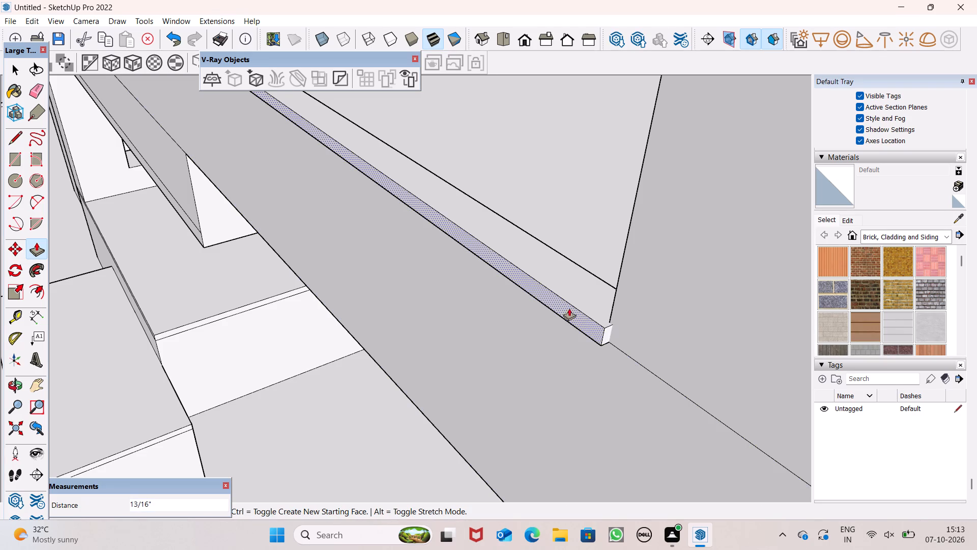
scroll(590, 323, up, 7)
drag(621, 352, 613, 351)
key(space)
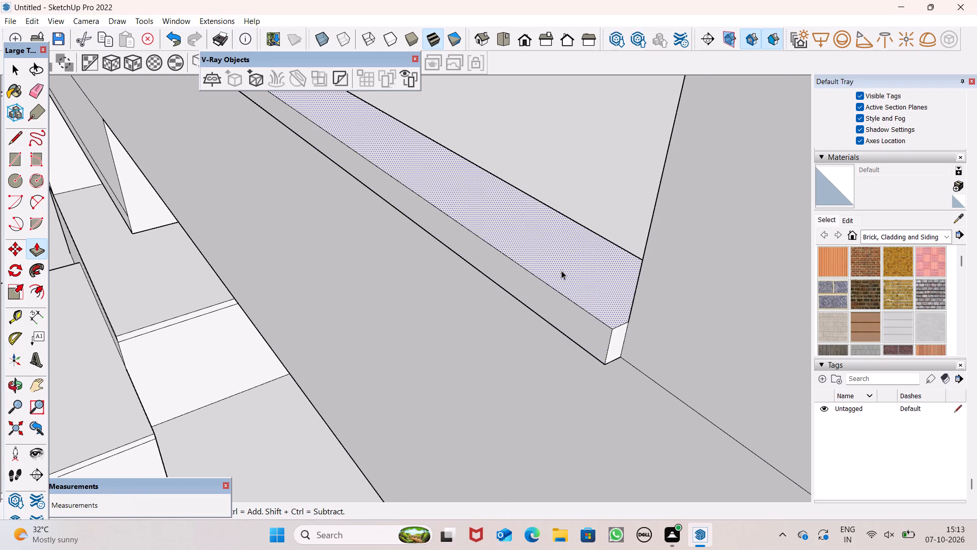
Erase the horizontal seam between the terrace slab and the upper wall on the outer side face above the porch roof.
scroll(568, 278, down, 7)
scroll(626, 310, down, 8)
scroll(602, 253, down, 5)
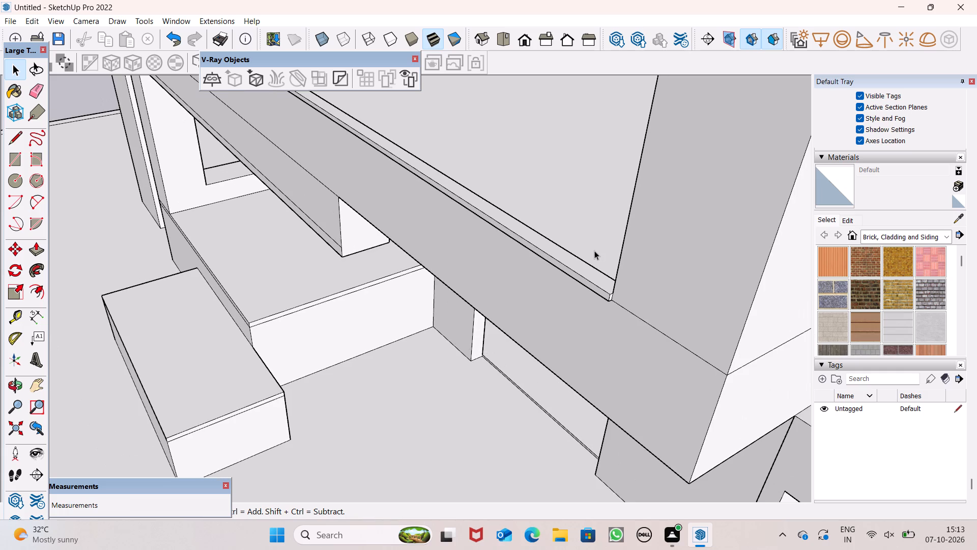
scroll(472, 246, down, 17)
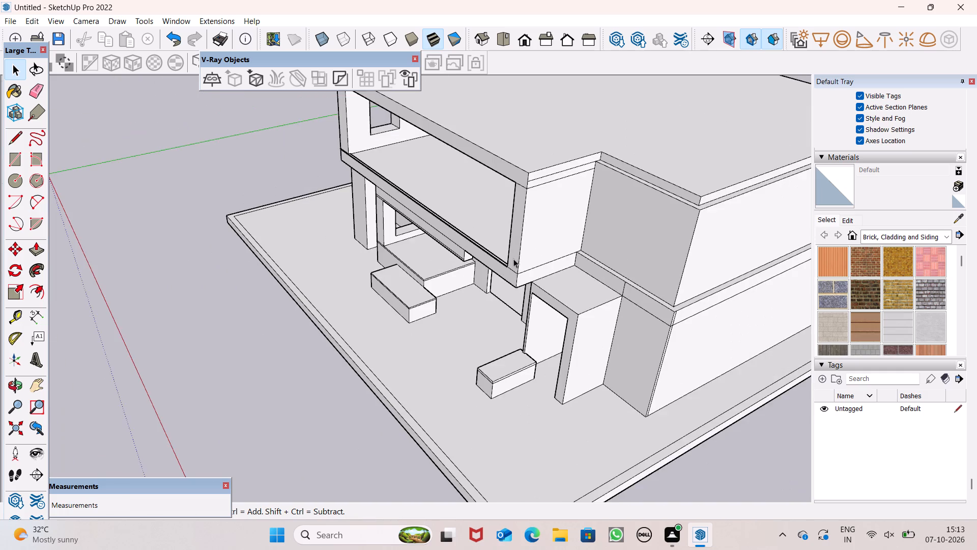
middle_drag(533, 266, 532, 210)
scroll(532, 216, up, 2)
scroll(551, 249, down, 1)
scroll(551, 249, up, 4)
middle_drag(551, 250, 548, 216)
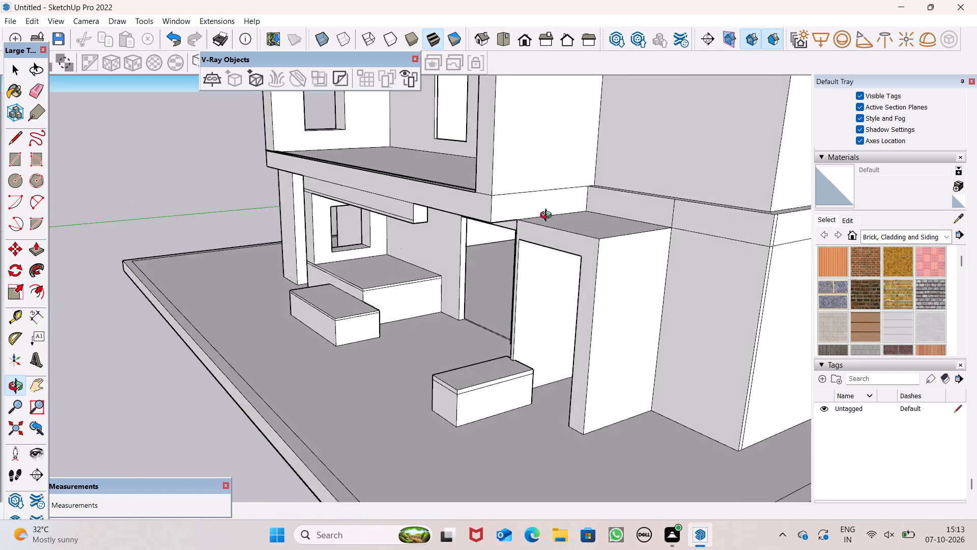
middle_drag(548, 216, 528, 260)
scroll(538, 165, up, 1)
scroll(544, 208, up, 2)
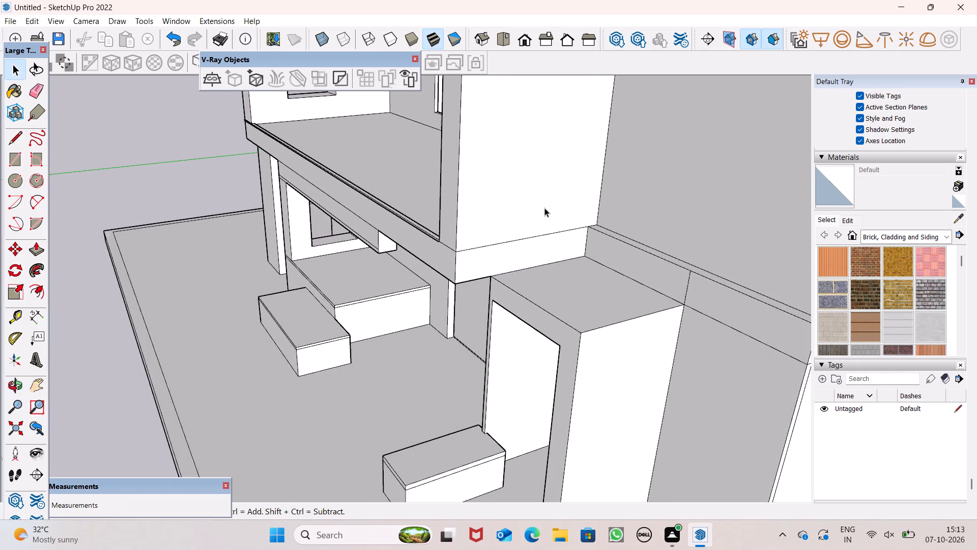
scroll(544, 208, down, 1)
scroll(544, 208, up, 1)
middle_drag(558, 210, 531, 248)
scroll(531, 248, up, 1)
scroll(588, 311, up, 3)
scroll(464, 296, up, 5)
scroll(475, 297, down, 8)
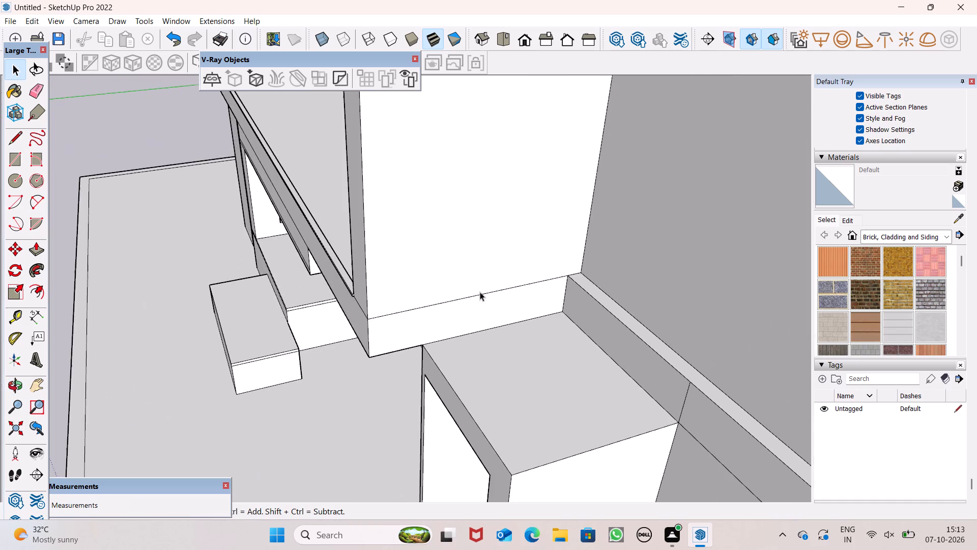
scroll(518, 271, down, 5)
middle_drag(509, 289, 444, 269)
scroll(434, 260, up, 1)
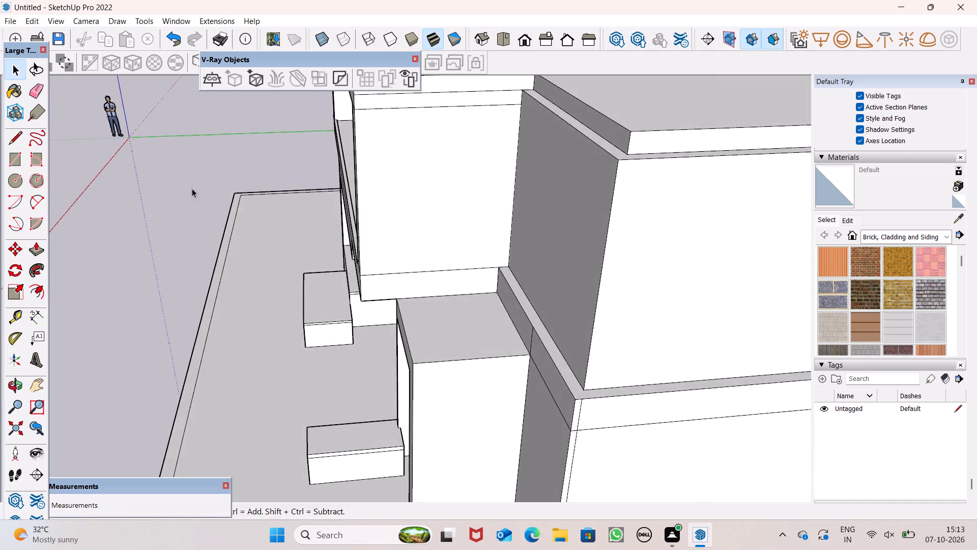
click(34, 94)
drag(405, 262, 405, 274)
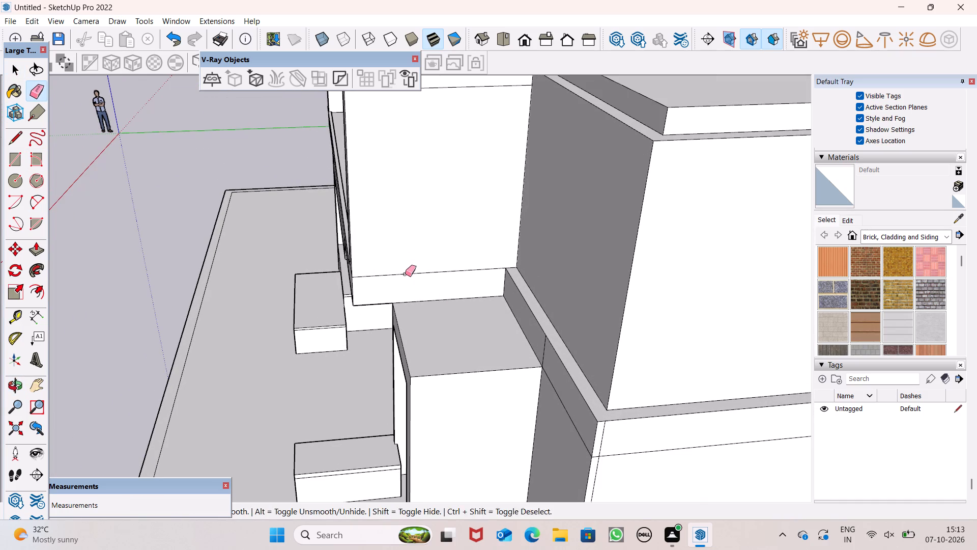
drag(405, 274, 405, 274)
click(405, 274)
Erase the short vertical edge on the slab band above the porch roof's outer corner.
scroll(487, 274, down, 9)
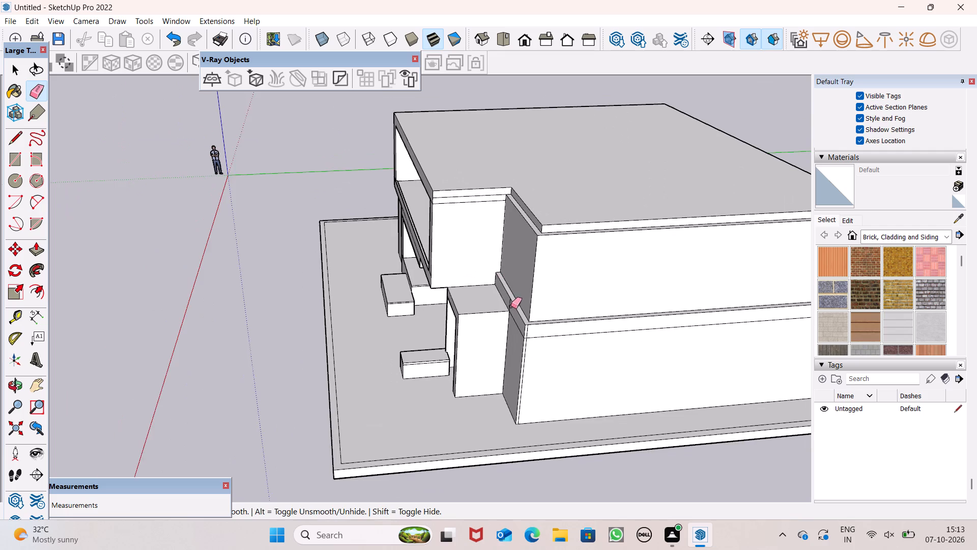
middle_drag(513, 311, 722, 277)
scroll(630, 253, up, 6)
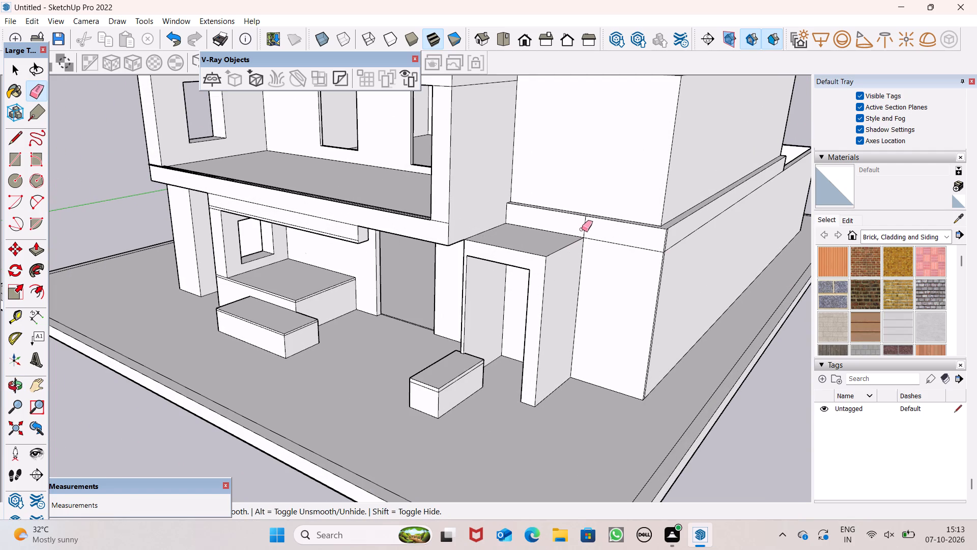
click(582, 229)
click(582, 228)
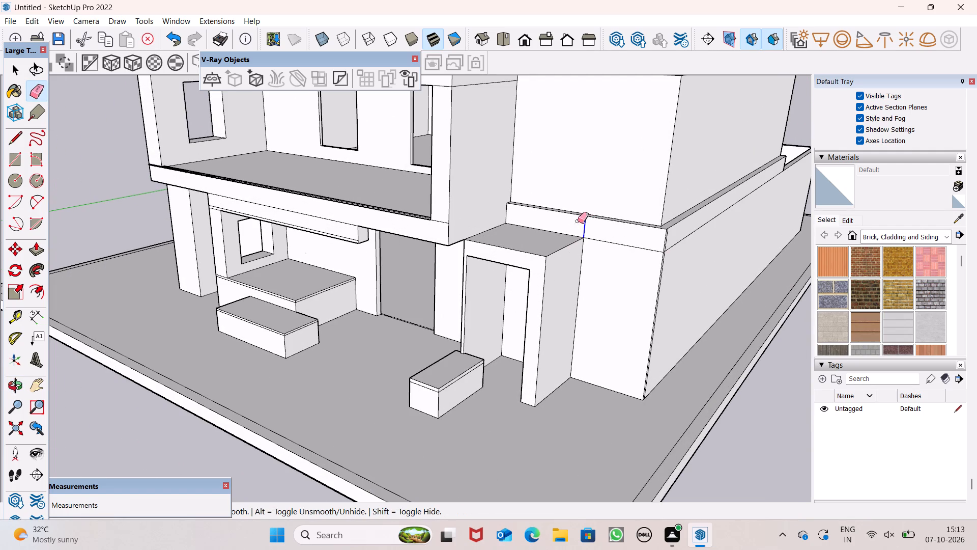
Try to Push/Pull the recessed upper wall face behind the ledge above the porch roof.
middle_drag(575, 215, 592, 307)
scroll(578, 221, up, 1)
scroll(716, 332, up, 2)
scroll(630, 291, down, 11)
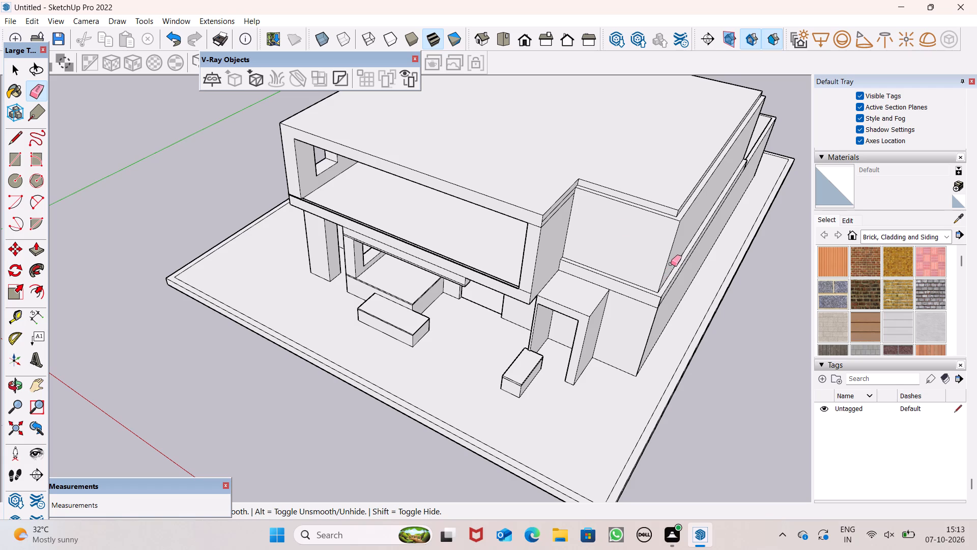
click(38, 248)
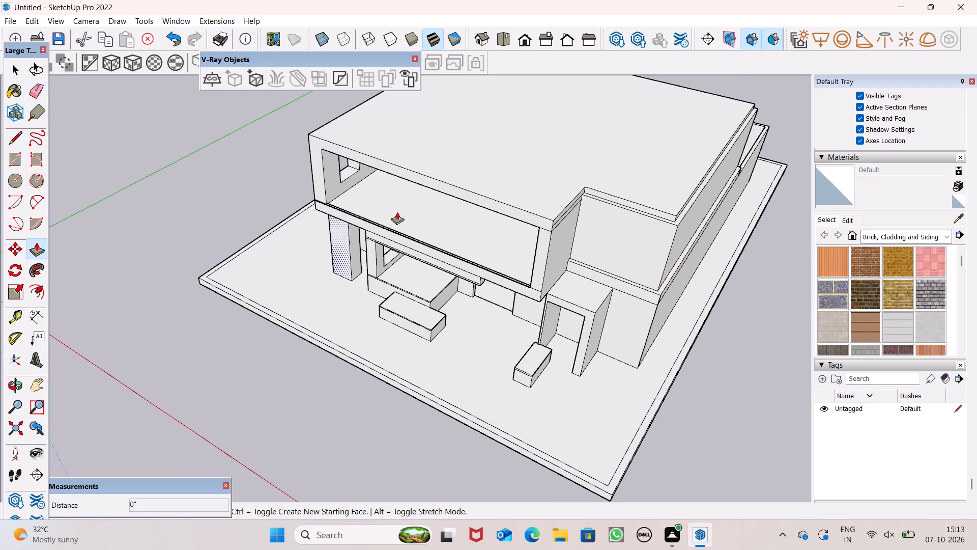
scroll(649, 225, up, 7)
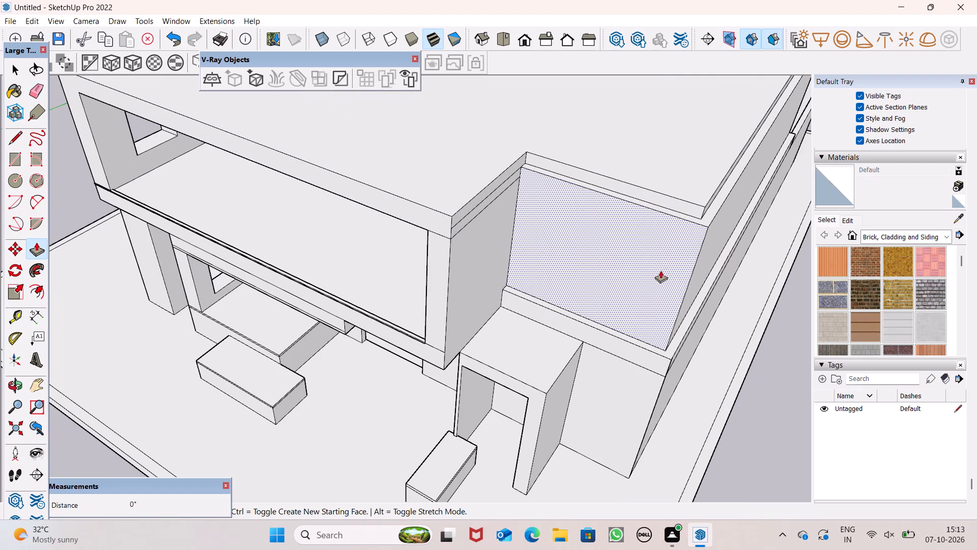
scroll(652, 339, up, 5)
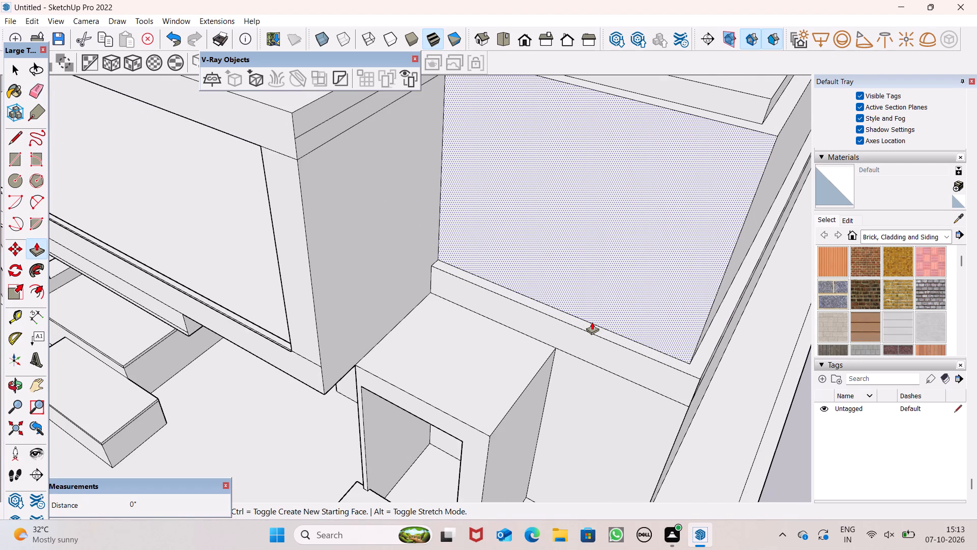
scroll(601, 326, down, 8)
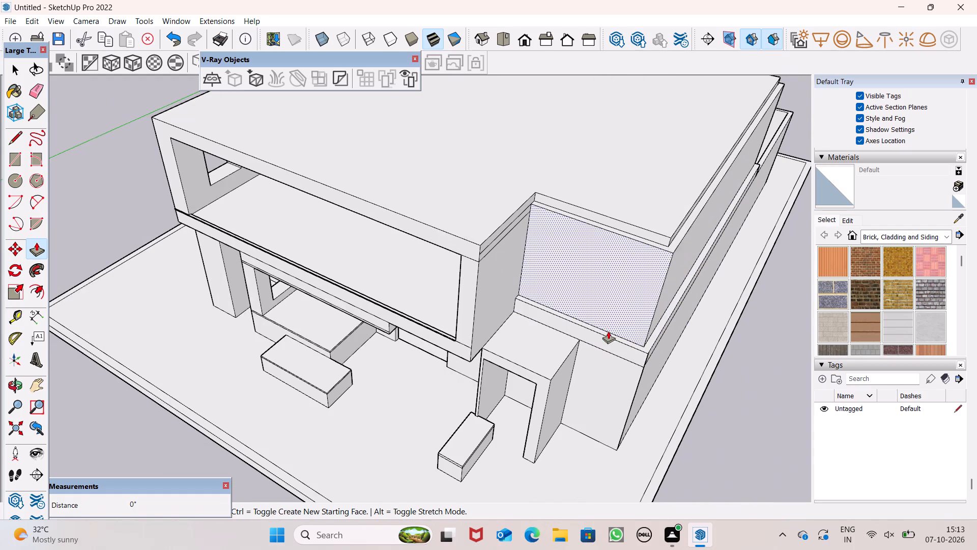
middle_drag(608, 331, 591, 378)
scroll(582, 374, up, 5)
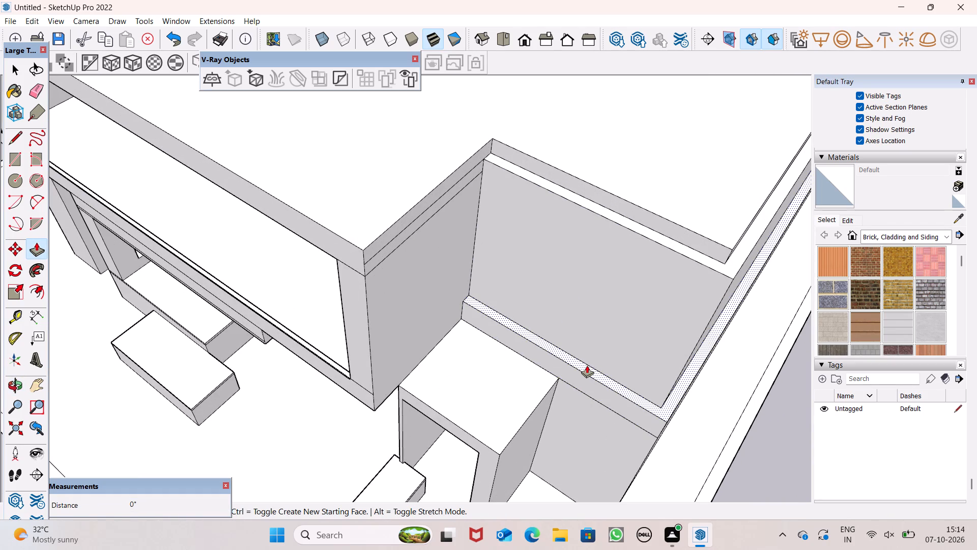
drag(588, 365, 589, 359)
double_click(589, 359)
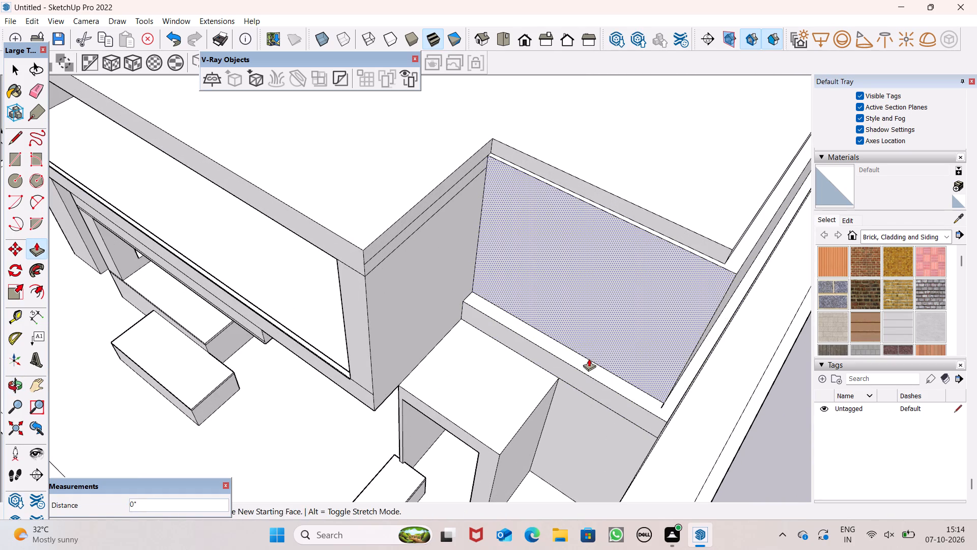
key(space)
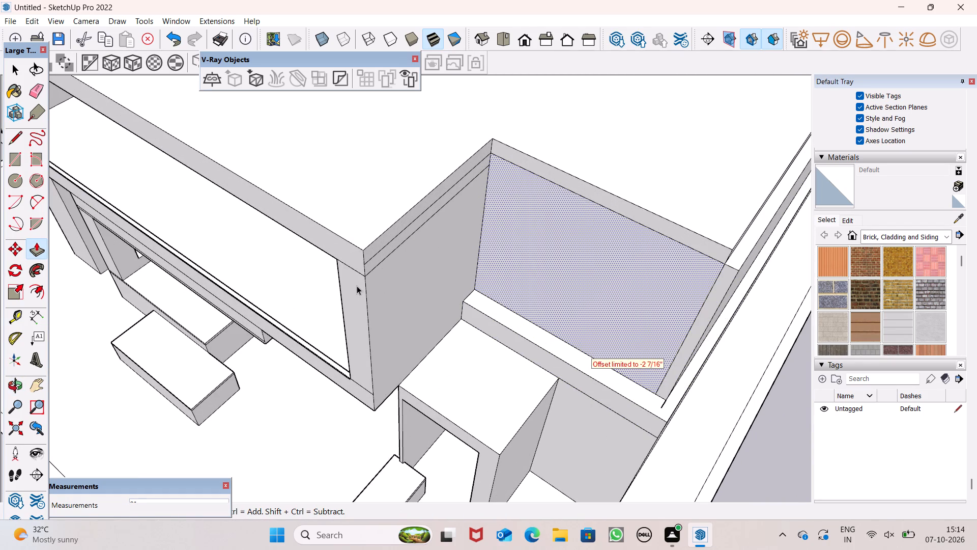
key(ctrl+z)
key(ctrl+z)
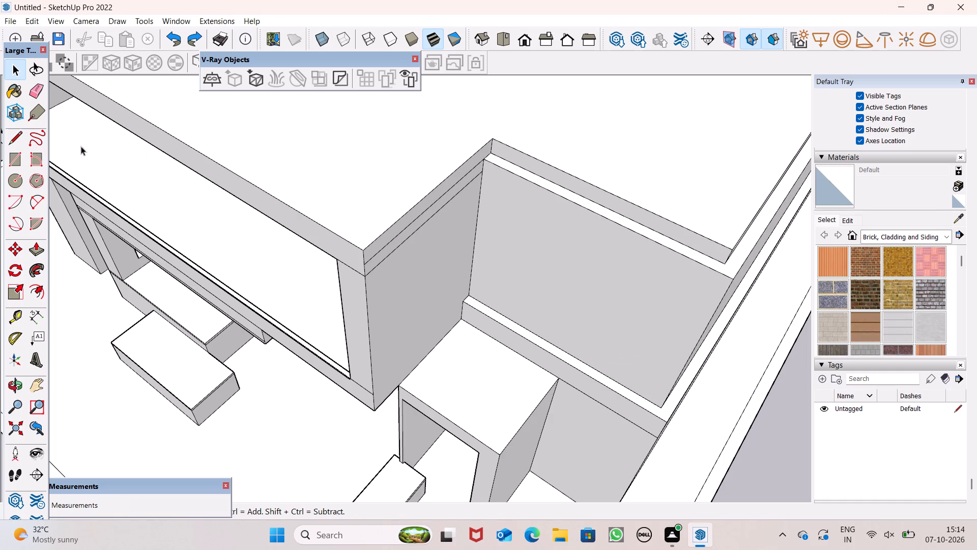
Erase the seam below the roof edge on the terrace's outer side face above the porch.
click(35, 91)
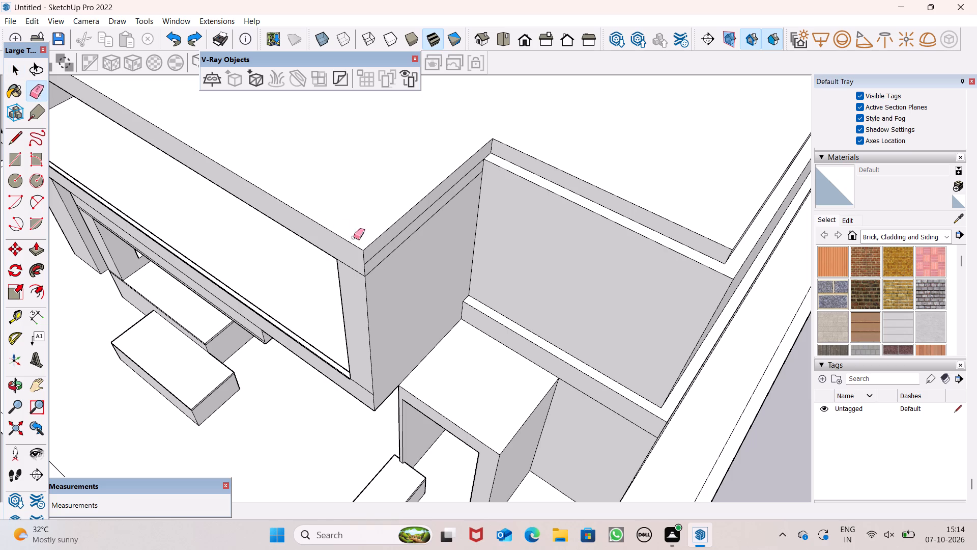
drag(397, 237, 398, 246)
click(398, 246)
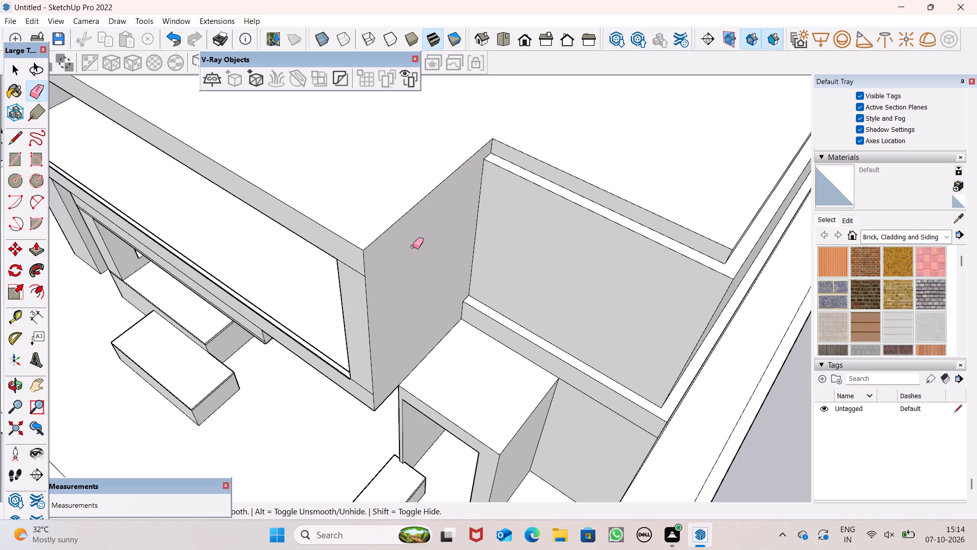
Push/Pull the narrow ledge at the top of the recessed upper wall up 8 5/8" to the roof surface.
scroll(531, 228, down, 1)
middle_drag(574, 254, 595, 246)
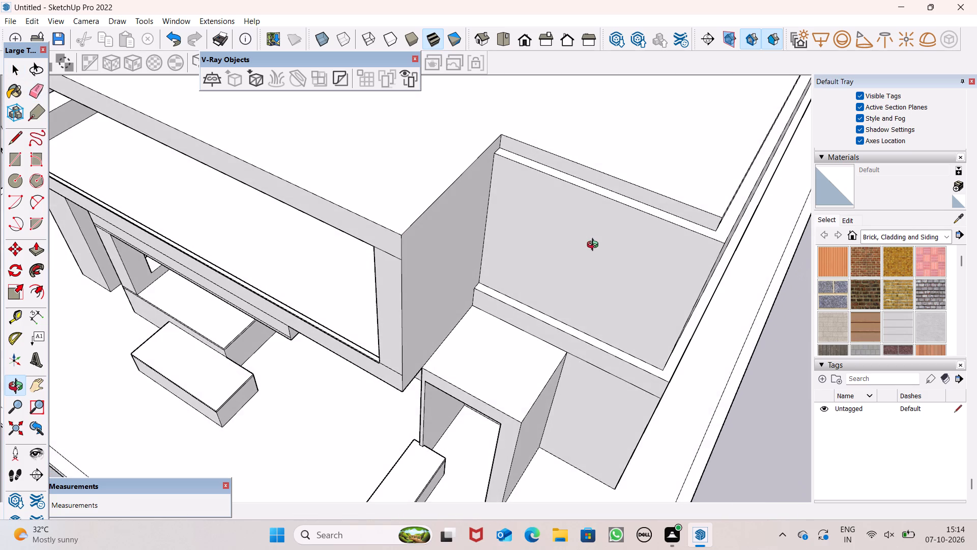
middle_drag(595, 246, 594, 246)
scroll(594, 243, up, 2)
scroll(583, 204, down, 5)
scroll(593, 199, up, 3)
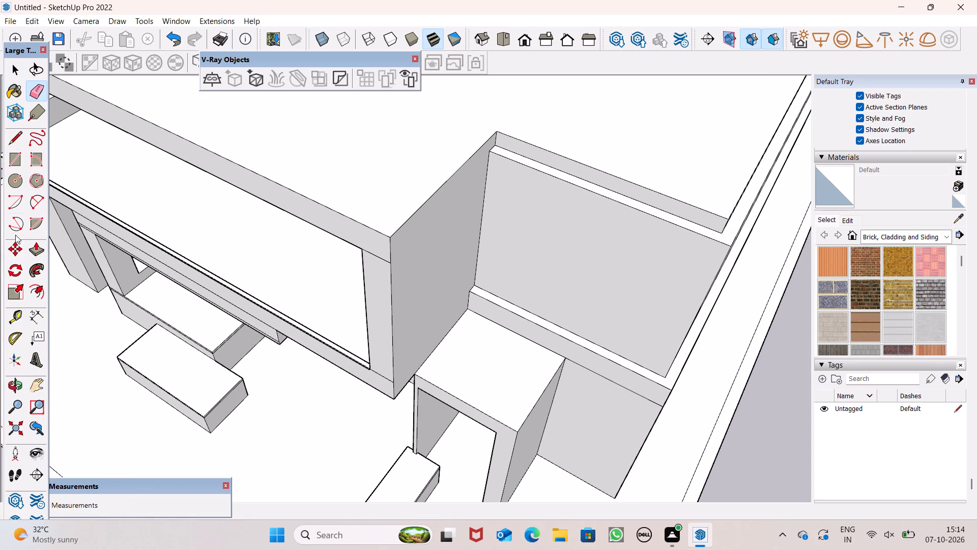
click(38, 257)
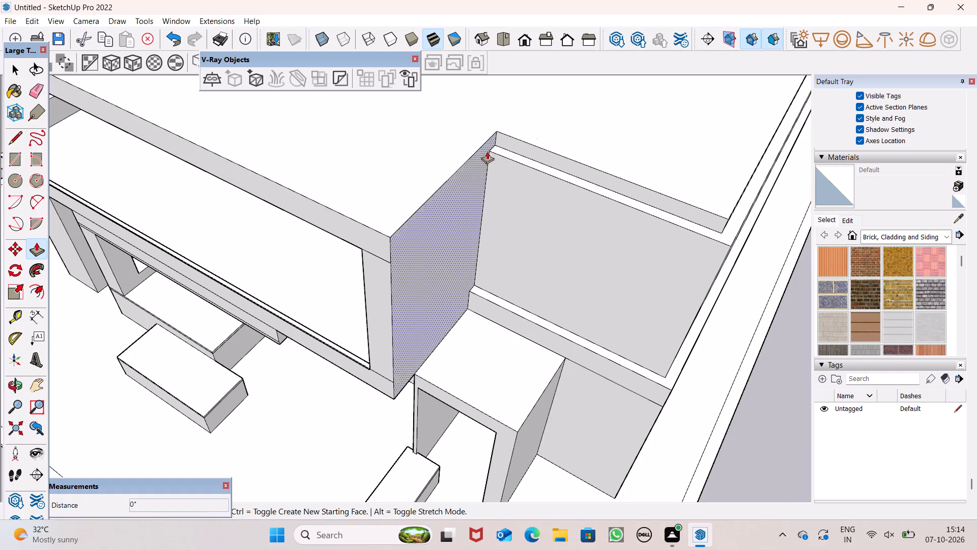
scroll(555, 125, up, 5)
drag(533, 194, 550, 175)
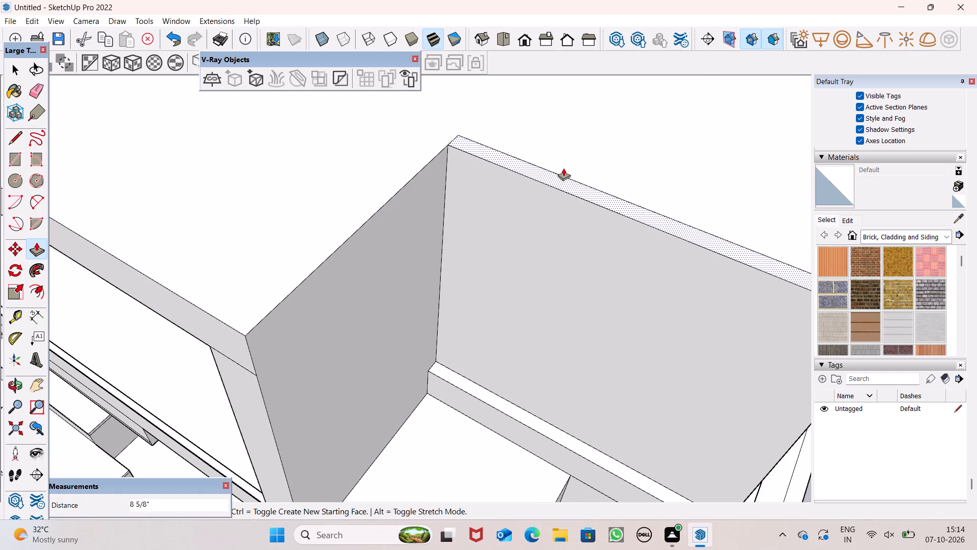
drag(568, 166, 574, 164)
key(ctrl+z)
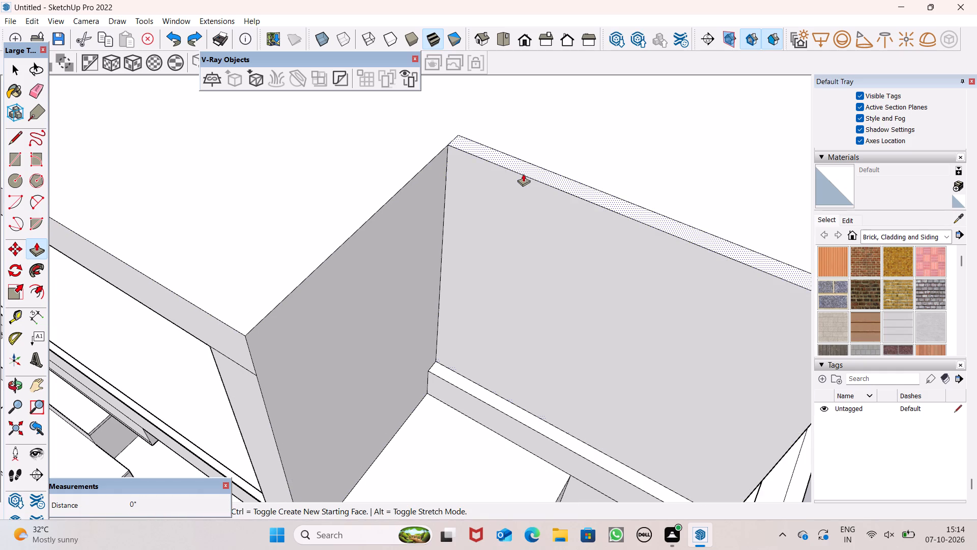
Push/Pull the lower ledge above the porch roof, around the recessed upper wall, up to the roof level.
scroll(535, 143, down, 4)
drag(516, 338, 518, 337)
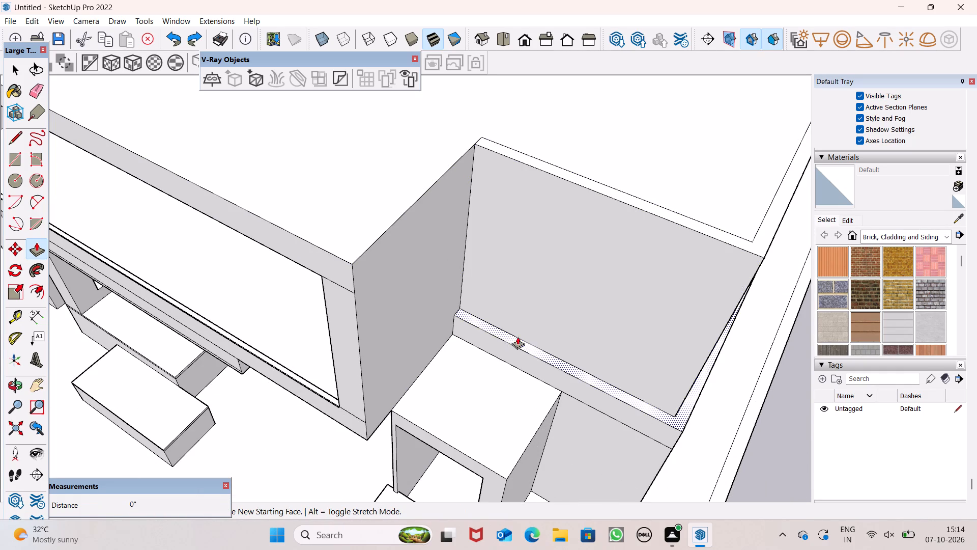
drag(518, 337, 578, 186)
double_click(578, 186)
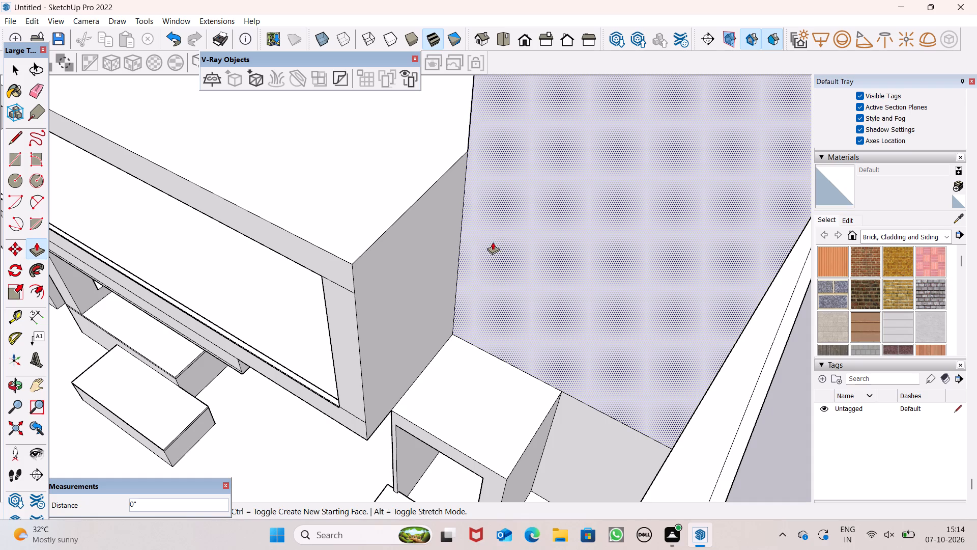
key(ctrl+z)
Erase the leftover middle edges between the two parallel strips on the roof, along the porch side and the long side.
scroll(513, 251, down, 6)
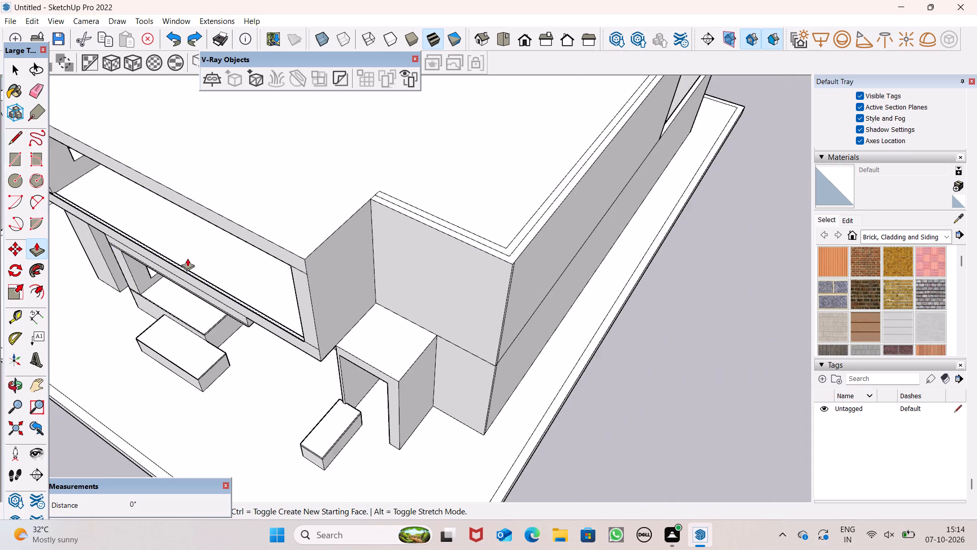
scroll(234, 249, down, 5)
scroll(356, 298, down, 2)
scroll(359, 251, up, 2)
scroll(359, 251, down, 1)
scroll(359, 251, up, 4)
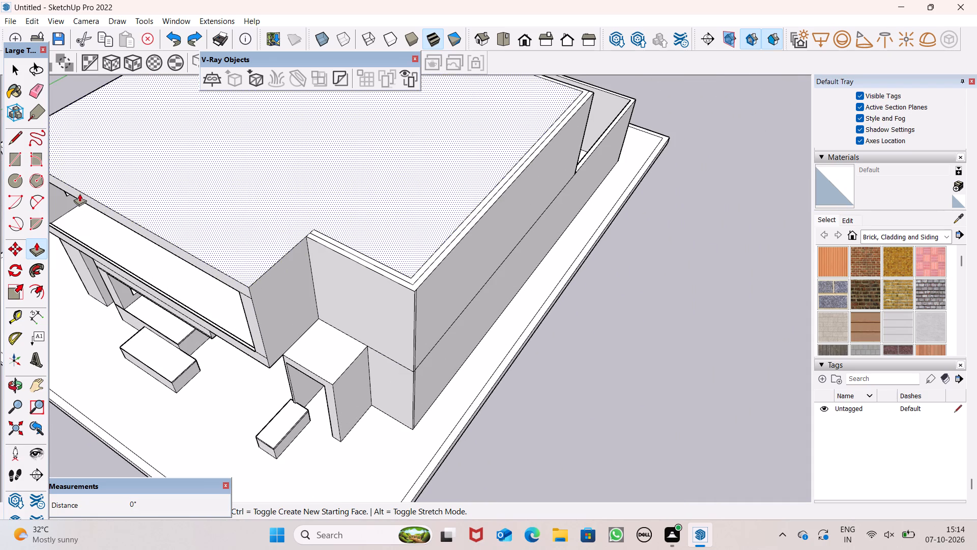
click(30, 92)
middle_drag(367, 224, 356, 312)
scroll(357, 312, up, 1)
scroll(371, 352, up, 6)
click(382, 352)
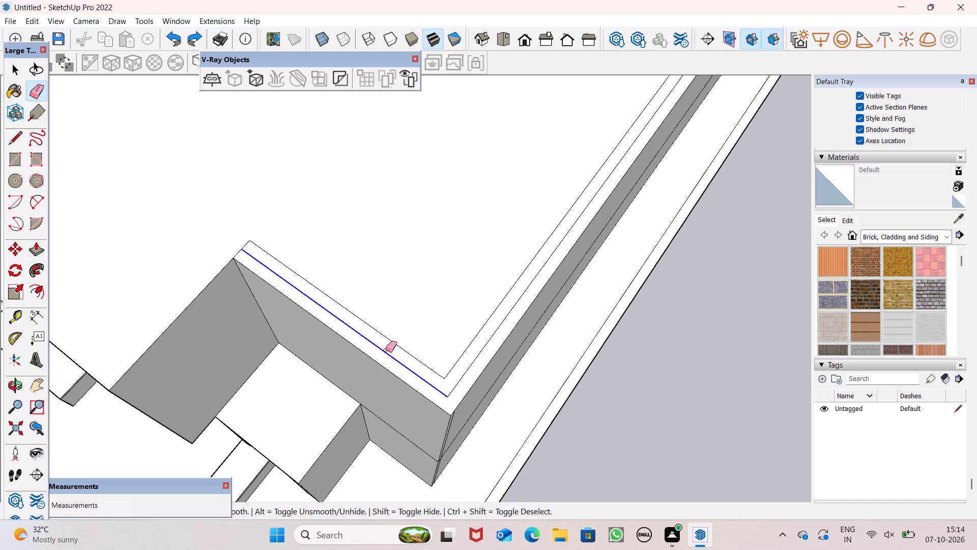
drag(447, 390, 454, 390)
scroll(489, 355, down, 10)
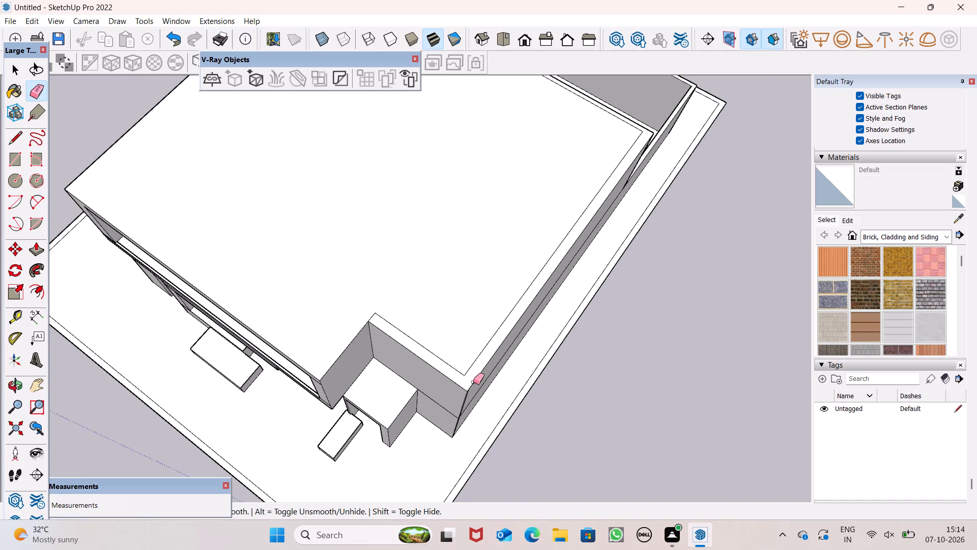
Measure the width of the roof-edge strip at the inner corner above the porch with the Dimension tool.
scroll(474, 382, down, 3)
scroll(480, 292, down, 7)
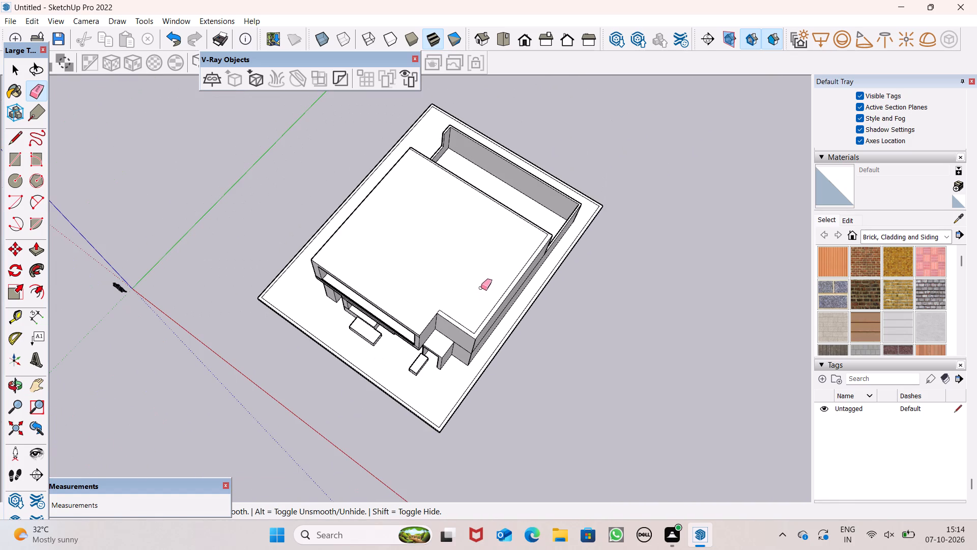
scroll(316, 260, up, 7)
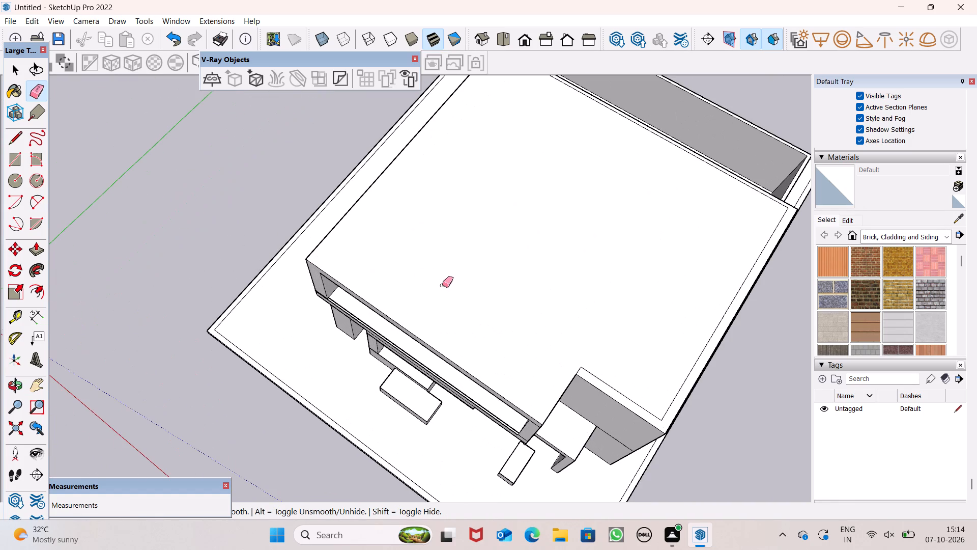
scroll(583, 365, up, 2)
middle_drag(585, 386, 370, 226)
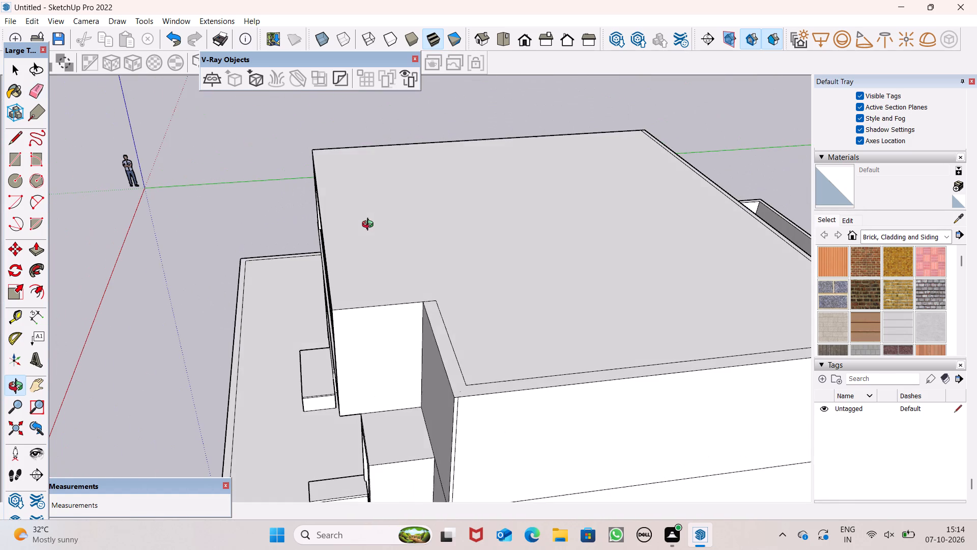
middle_drag(370, 226, 381, 265)
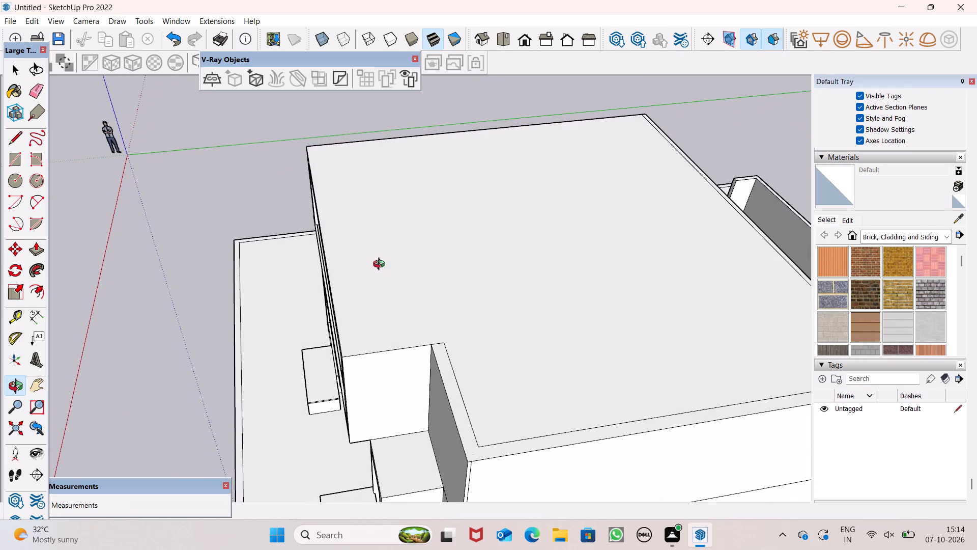
middle_drag(381, 265, 379, 282)
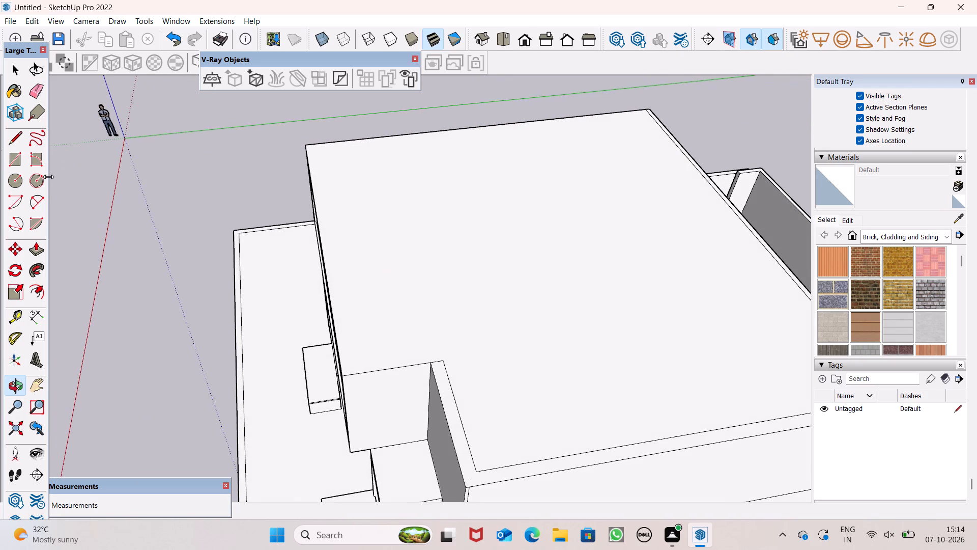
click(42, 319)
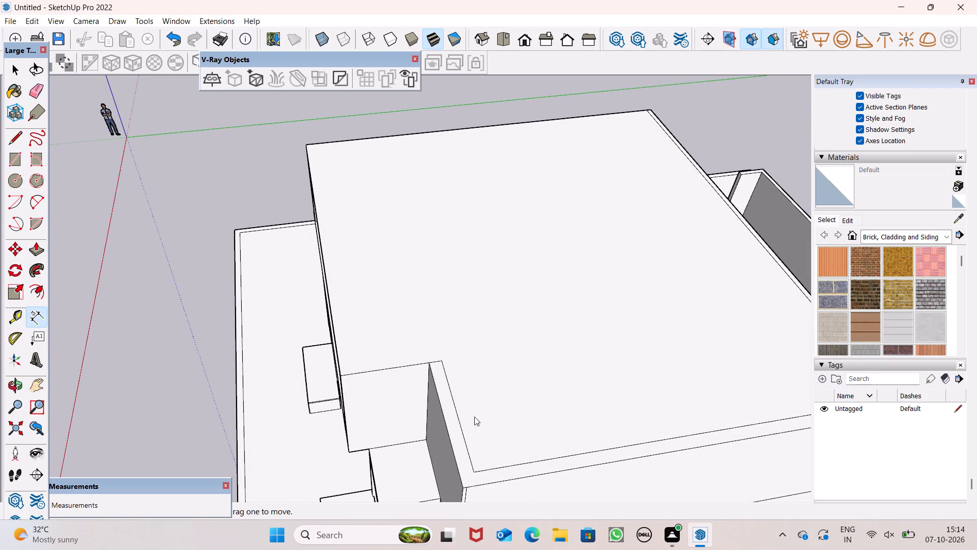
scroll(469, 435, up, 4)
scroll(469, 435, down, 1)
scroll(469, 435, up, 1)
scroll(408, 332, up, 8)
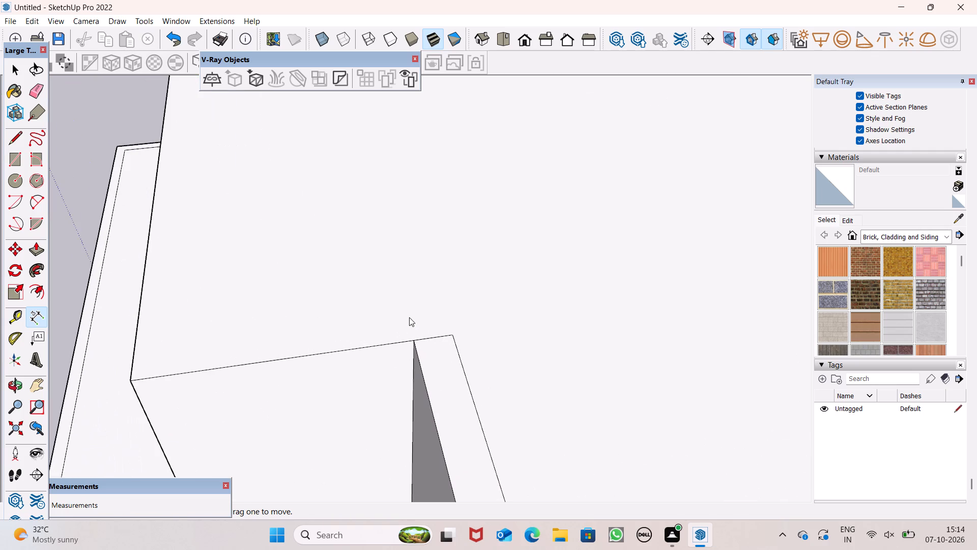
scroll(411, 318, up, 4)
click(419, 359)
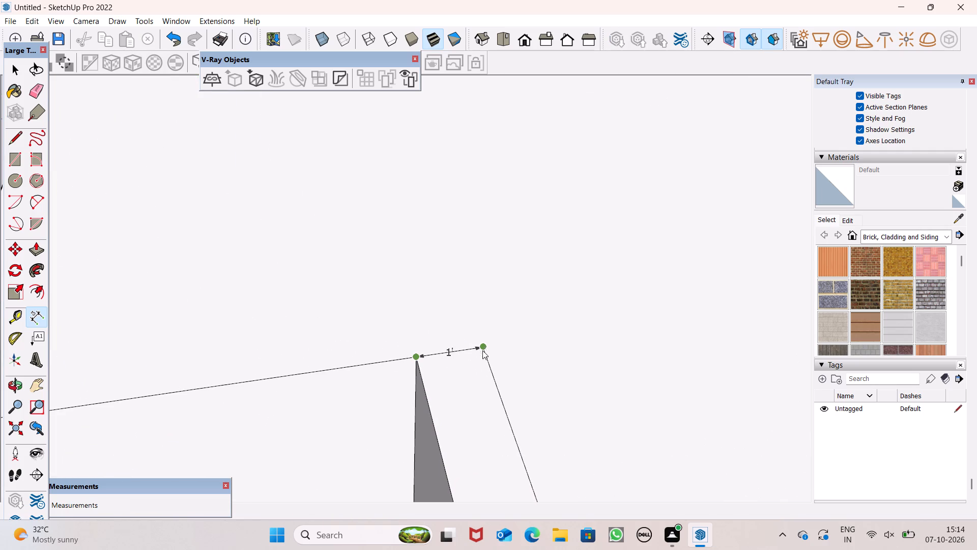
key(space)
scroll(478, 356, down, 9)
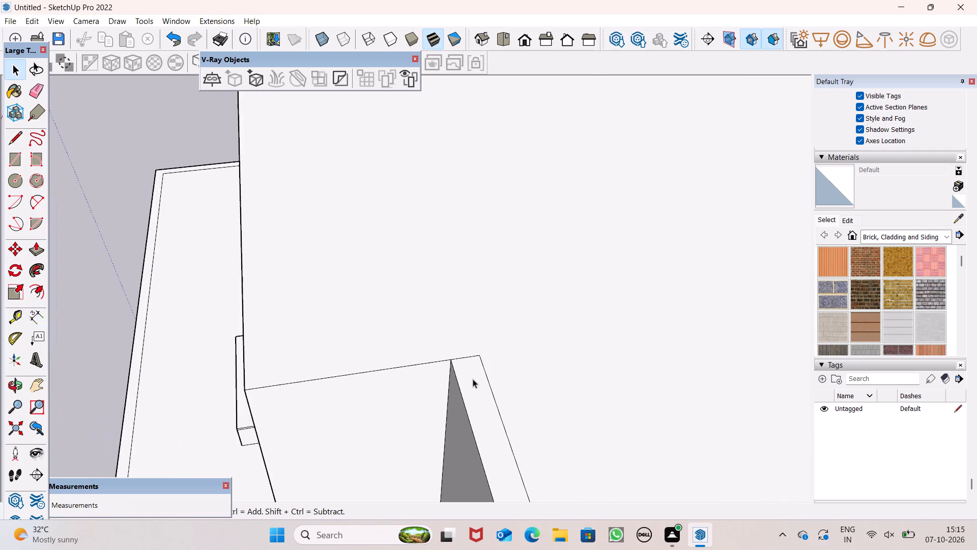
scroll(469, 376, down, 6)
scroll(424, 342, down, 2)
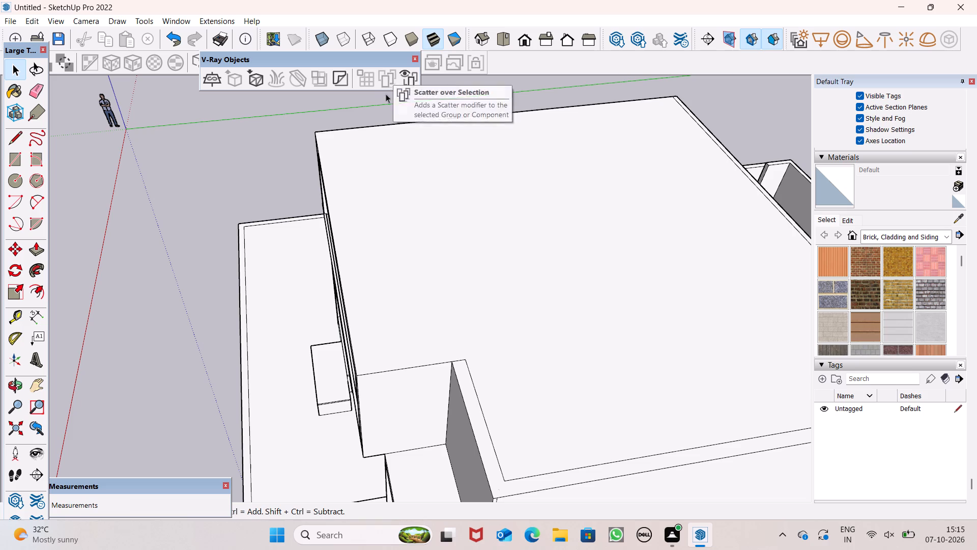
Examine the house exterior from the porch side, the window side and the walled-yard side for leftover edges.
scroll(413, 246, down, 11)
middle_drag(411, 286, 557, 269)
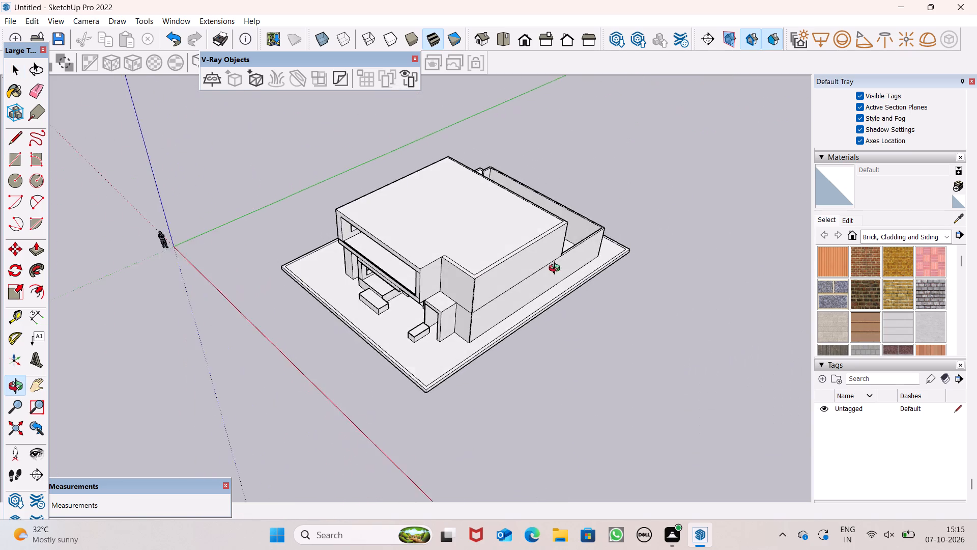
middle_drag(557, 269, 643, 231)
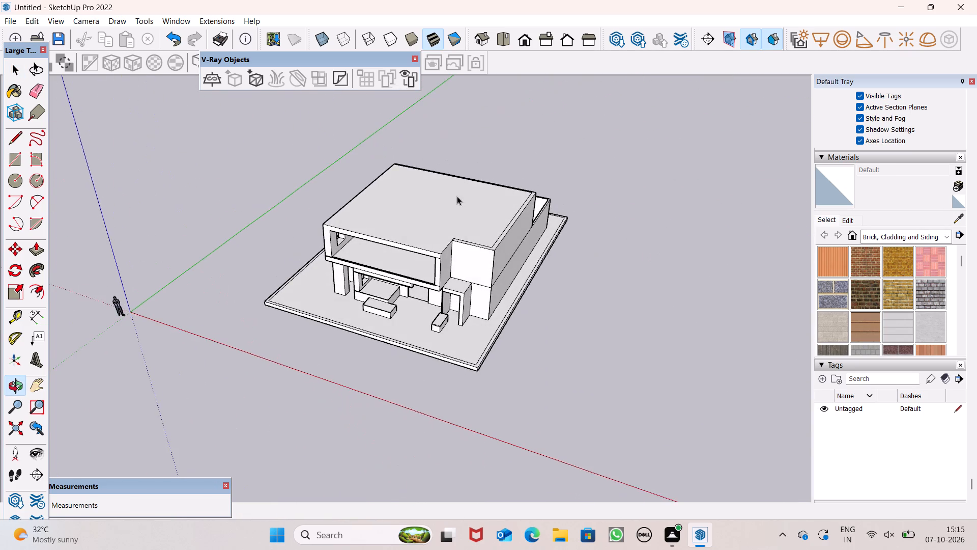
scroll(448, 206, up, 4)
middle_drag(425, 245, 763, 196)
scroll(688, 206, up, 1)
middle_drag(301, 215, 568, 195)
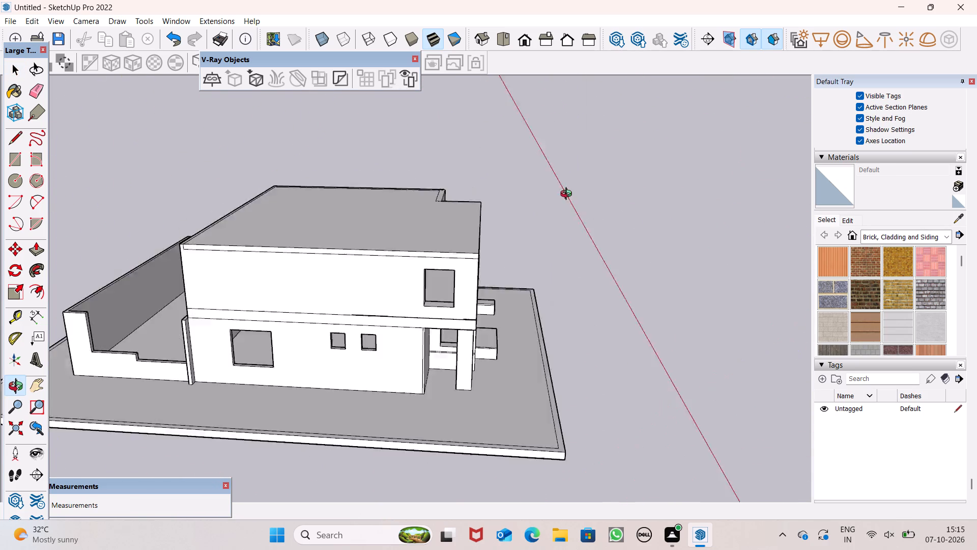
middle_drag(568, 195, 644, 181)
scroll(246, 173, down, 3)
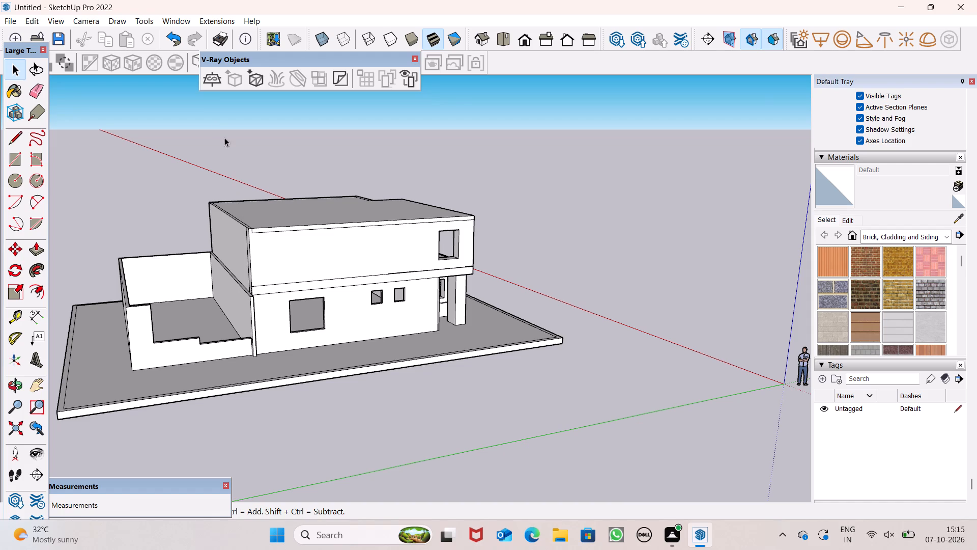
scroll(202, 117, down, 1)
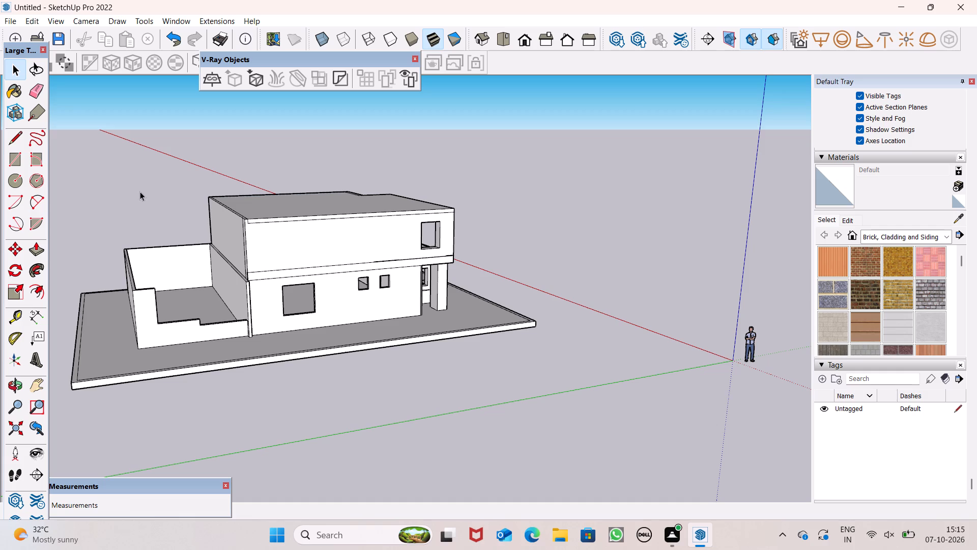
middle_drag(225, 224, 292, 284)
scroll(289, 284, up, 2)
scroll(301, 257, down, 3)
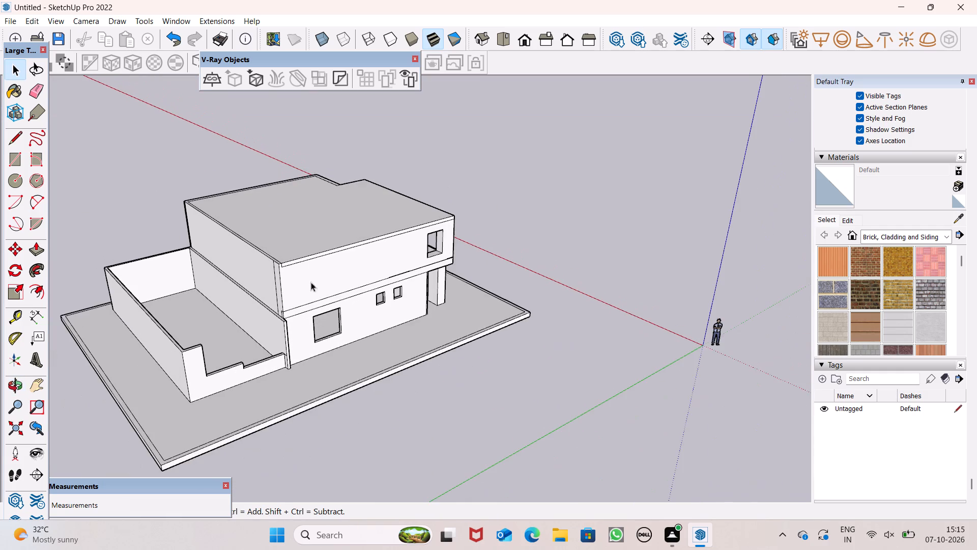
scroll(288, 318, up, 4)
scroll(274, 331, down, 1)
scroll(274, 331, up, 2)
scroll(354, 265, down, 6)
middle_drag(296, 282, 308, 274)
scroll(296, 282, up, 1)
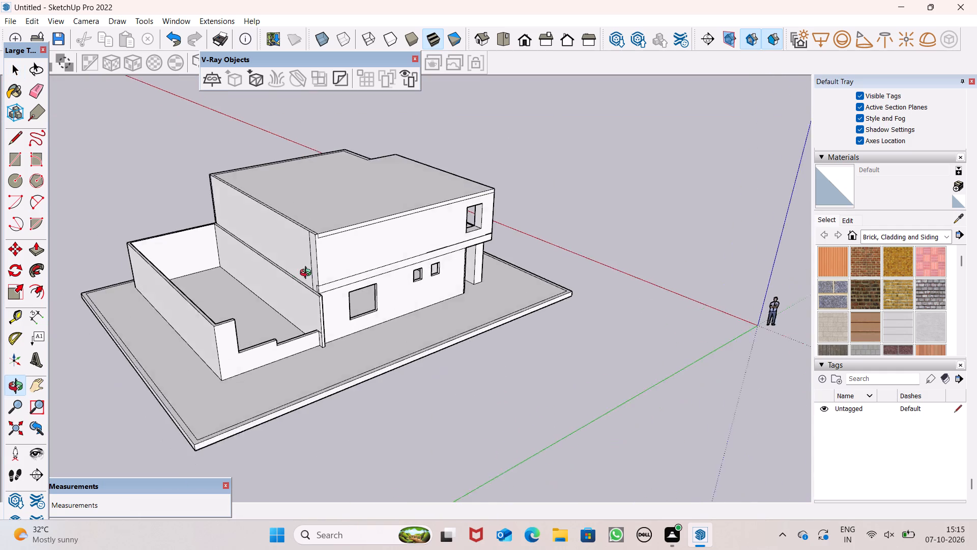
middle_drag(308, 274, 340, 254)
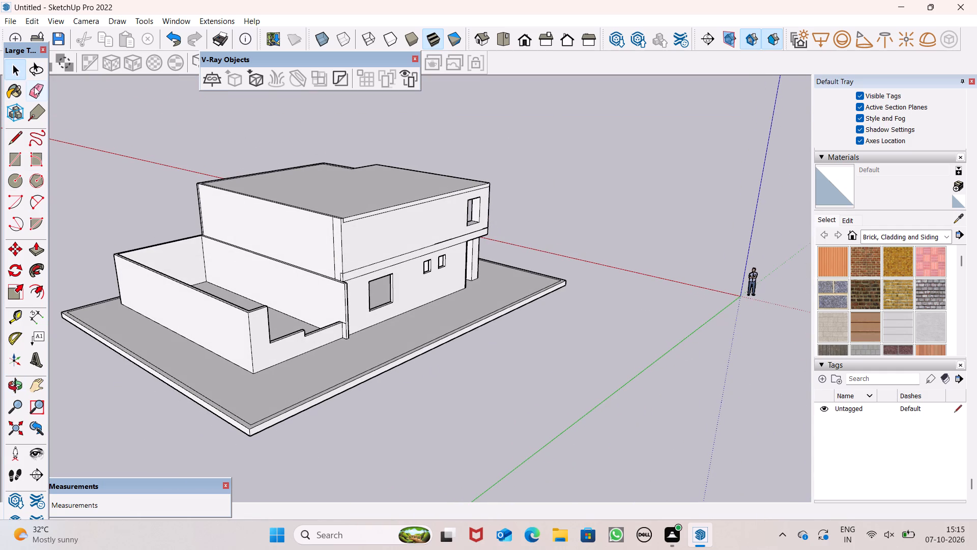
Erase the leftover vertical edge on the upper wall above the walled yard, near the corner with the window side.
click(37, 88)
scroll(368, 250, up, 4)
middle_drag(318, 276, 415, 278)
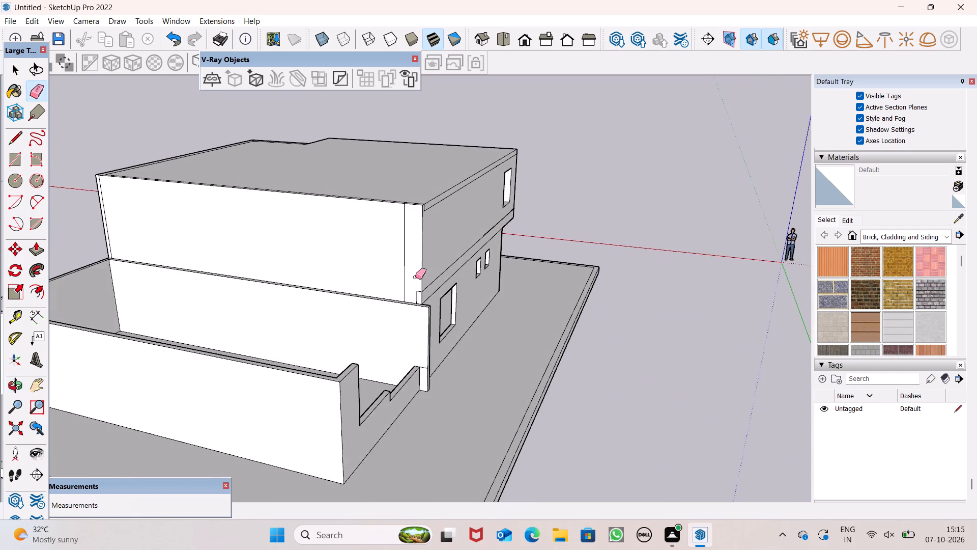
scroll(415, 274, up, 5)
click(397, 249)
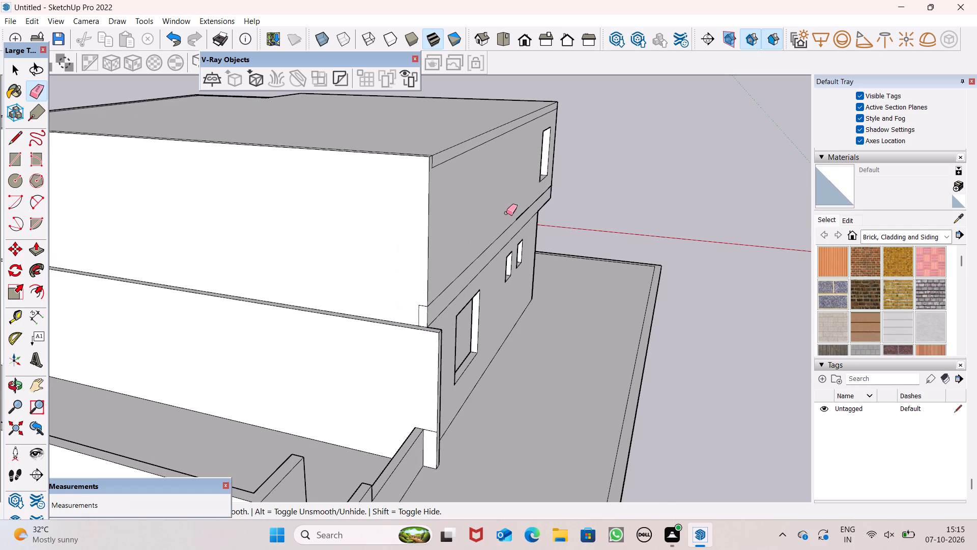
Erase the leftover line below the roof edge on the upper window-side wall, including its short vertical end and remaining segments above the window.
scroll(485, 177, up, 2)
scroll(458, 148, down, 7)
middle_drag(457, 167, 354, 290)
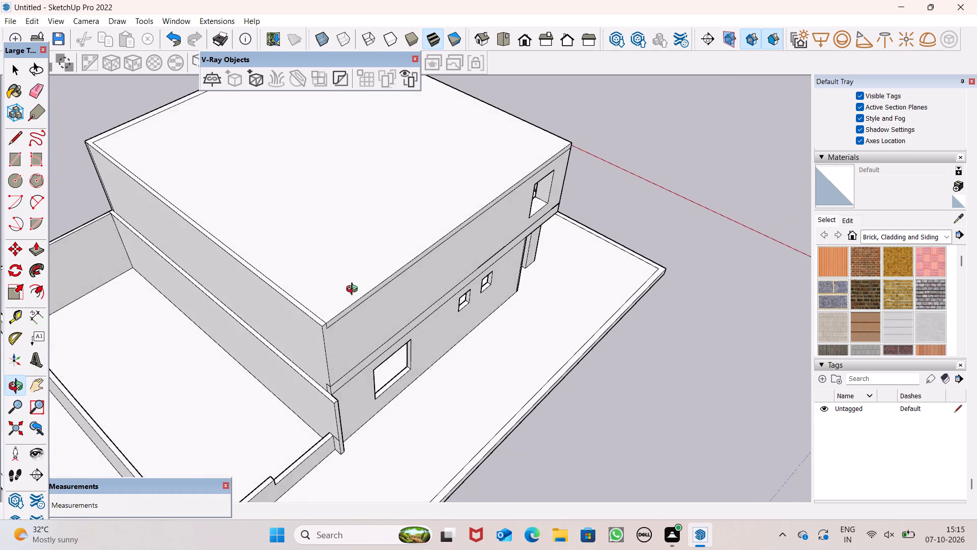
middle_drag(354, 290, 298, 206)
scroll(288, 200, up, 7)
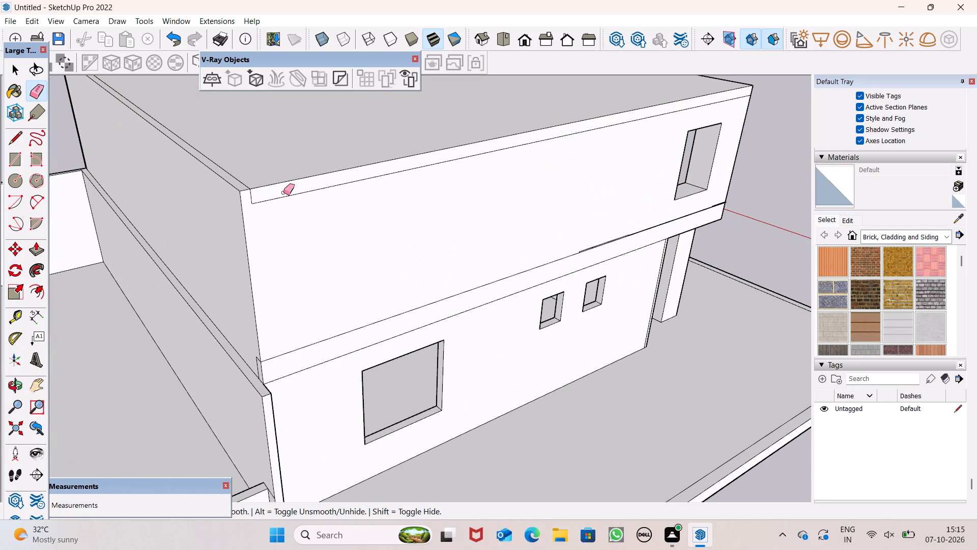
double_click(281, 198)
scroll(256, 192, up, 5)
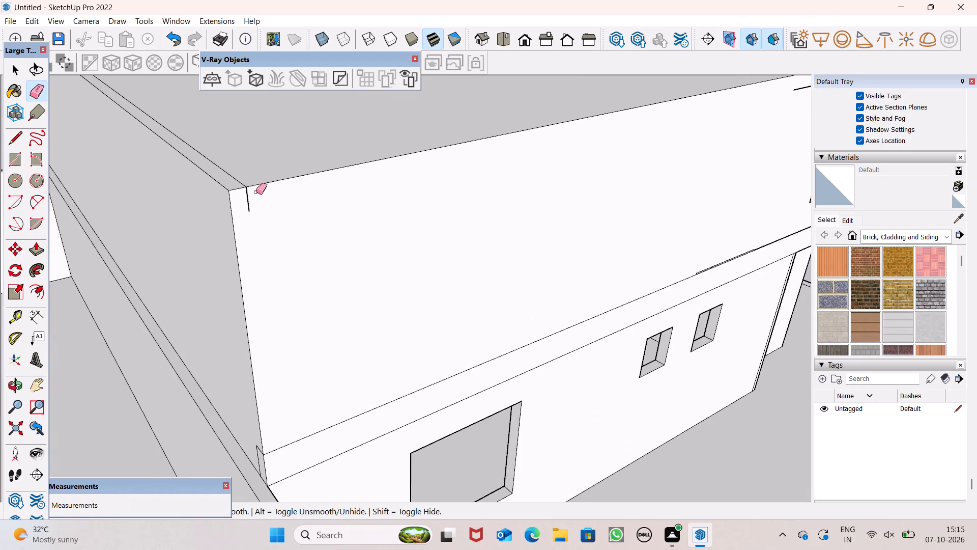
drag(252, 193, 238, 202)
scroll(299, 221, down, 14)
scroll(524, 176, up, 5)
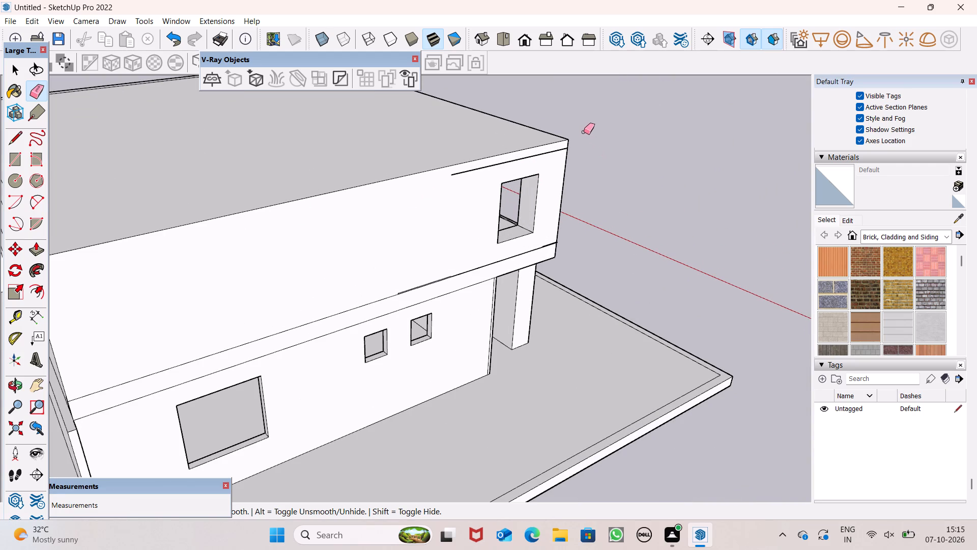
scroll(550, 158, up, 7)
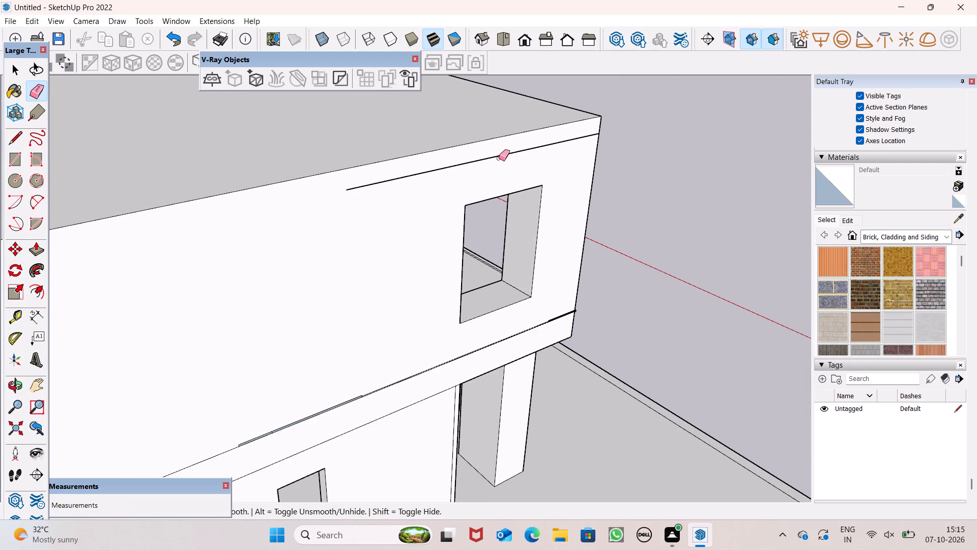
drag(499, 145, 501, 169)
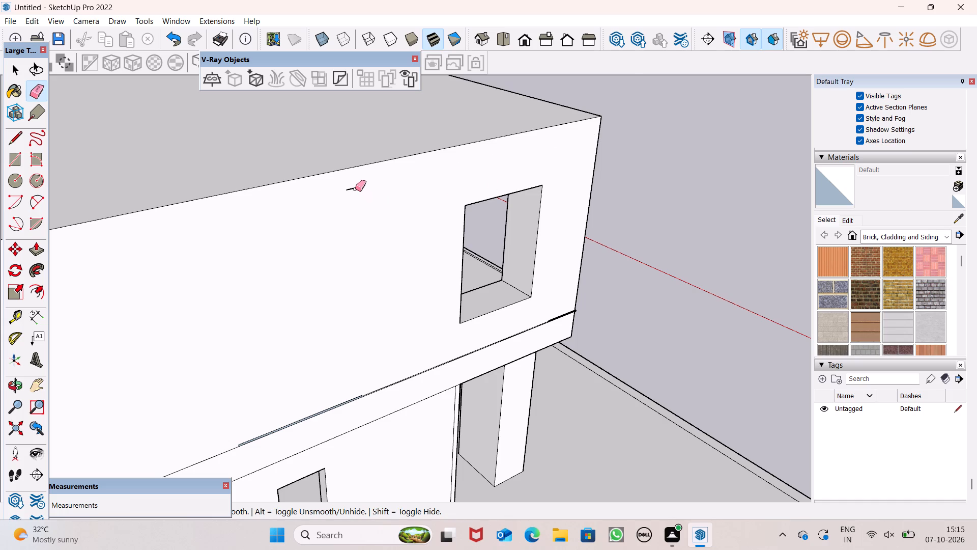
click(354, 188)
Erase the small rectangle outline at the bottom corner of the upper wall, just above the walled yard's wall top.
scroll(447, 177, down, 10)
scroll(500, 196, up, 1)
scroll(500, 196, down, 5)
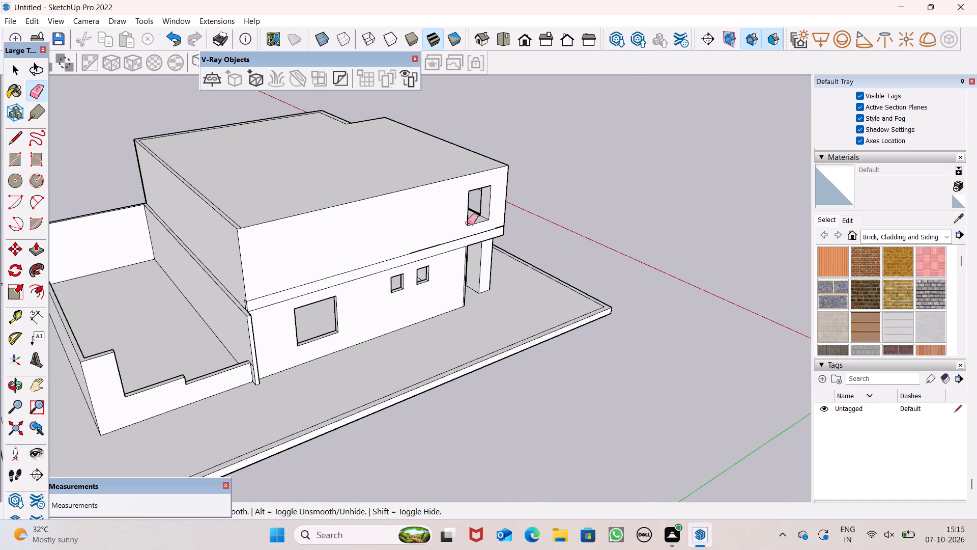
middle_click(335, 253)
scroll(321, 241, down, 2)
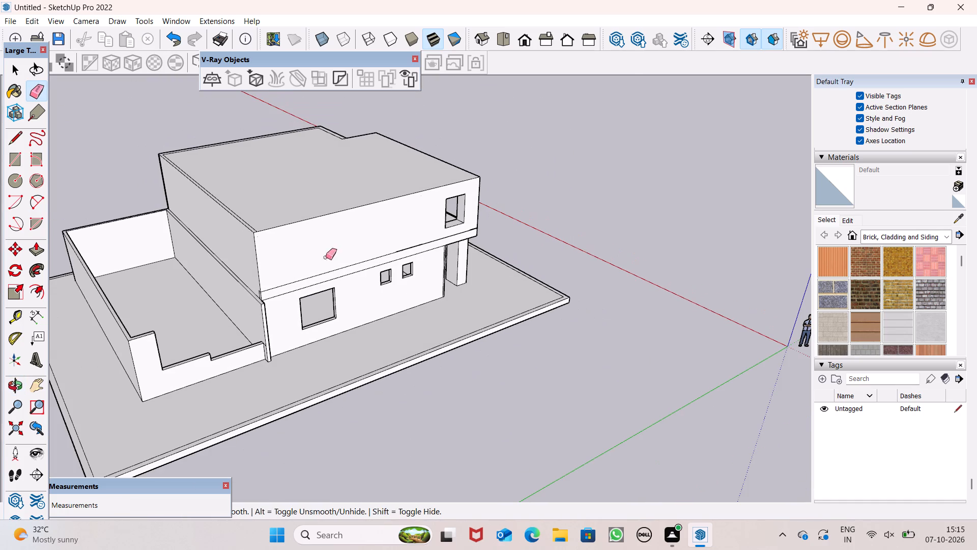
middle_drag(285, 329, 430, 293)
scroll(430, 293, up, 1)
scroll(300, 294, up, 2)
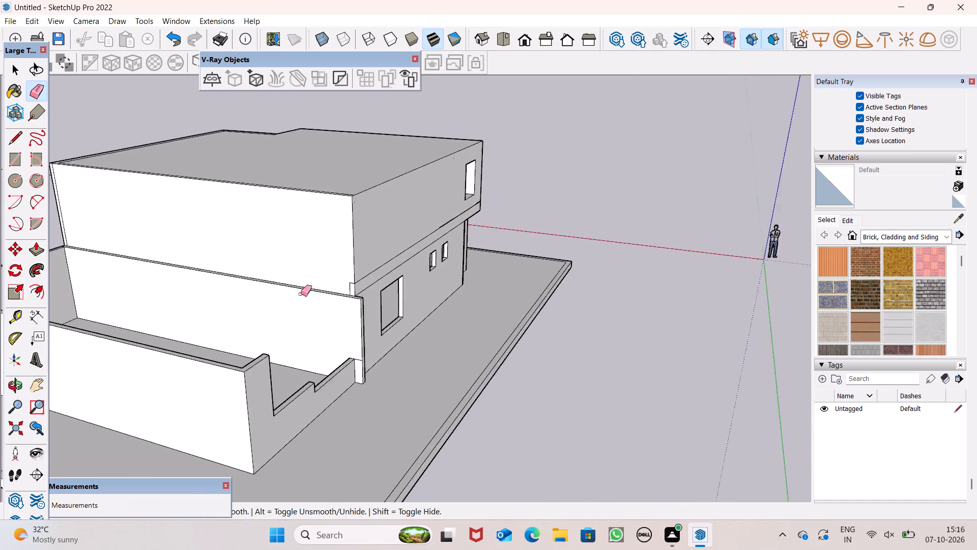
scroll(301, 294, up, 4)
scroll(421, 308, up, 9)
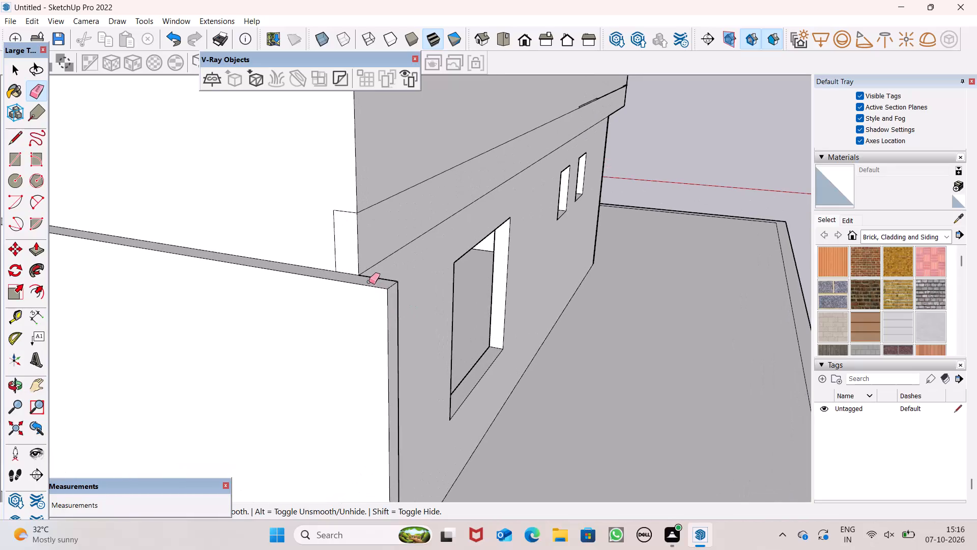
drag(334, 207, 331, 231)
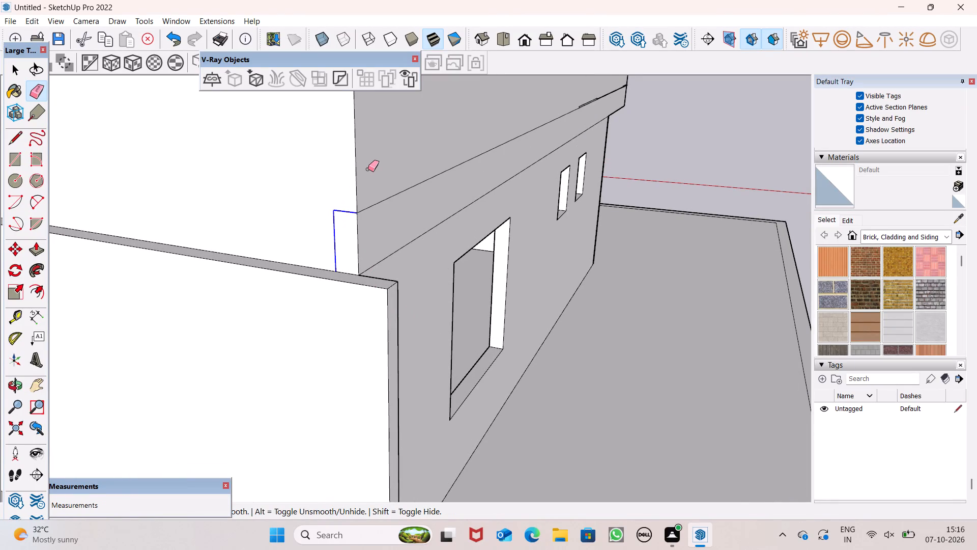
Erase the leftover vertical edge at the far end of the upper wall above the walled yard.
scroll(368, 169, down, 1)
scroll(407, 229, down, 8)
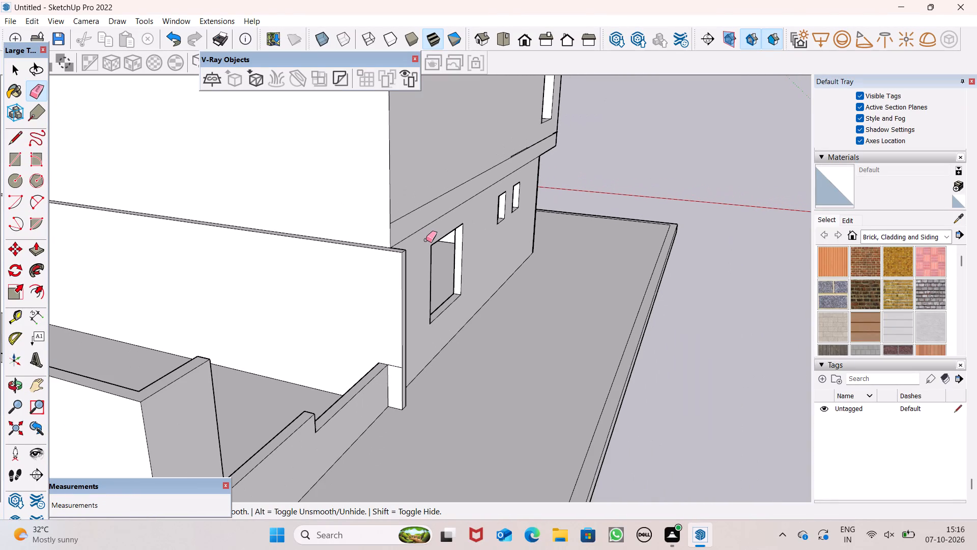
scroll(419, 228, down, 5)
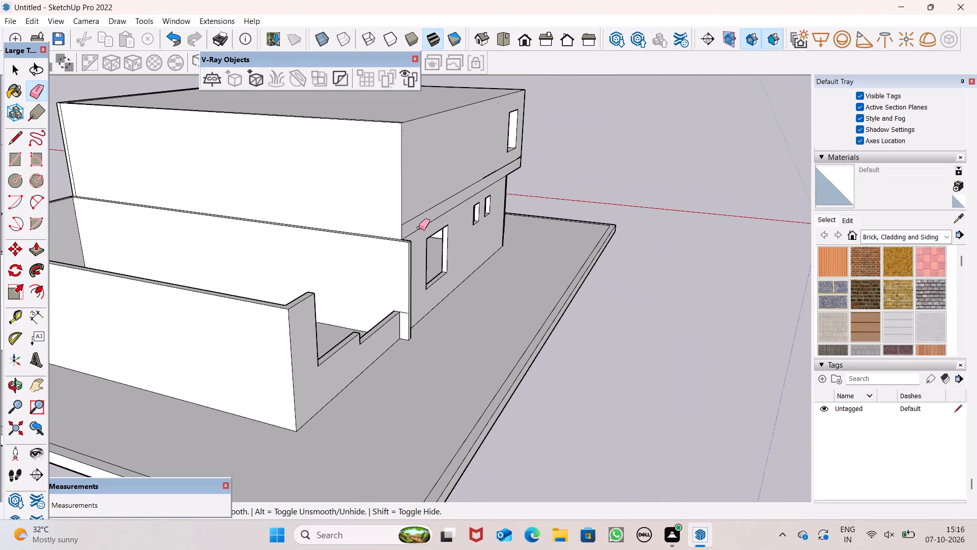
scroll(470, 230, down, 6)
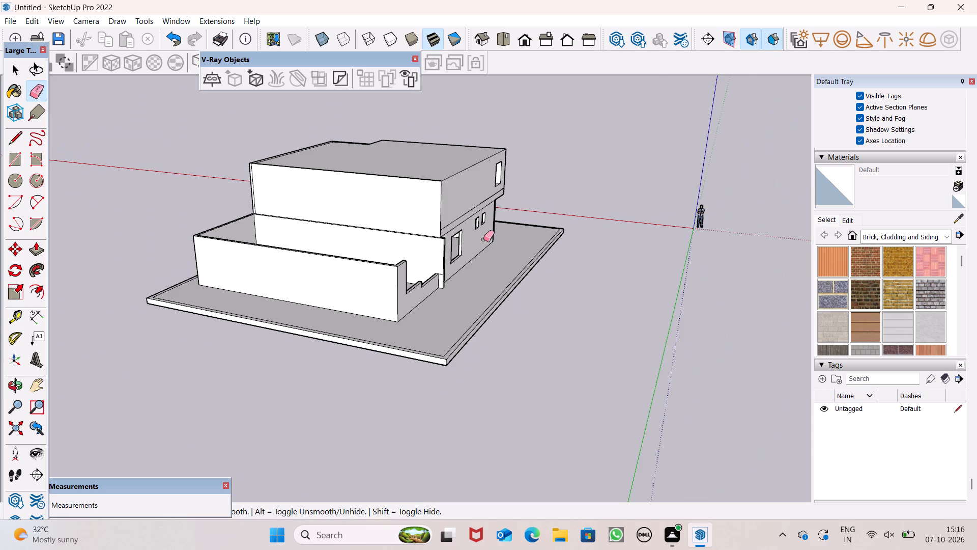
scroll(215, 254, up, 1)
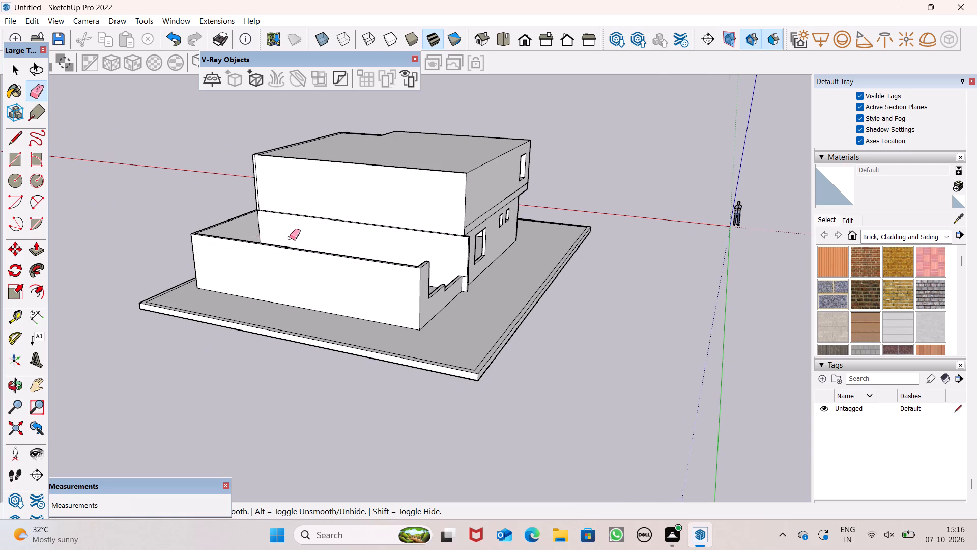
scroll(290, 238, down, 1)
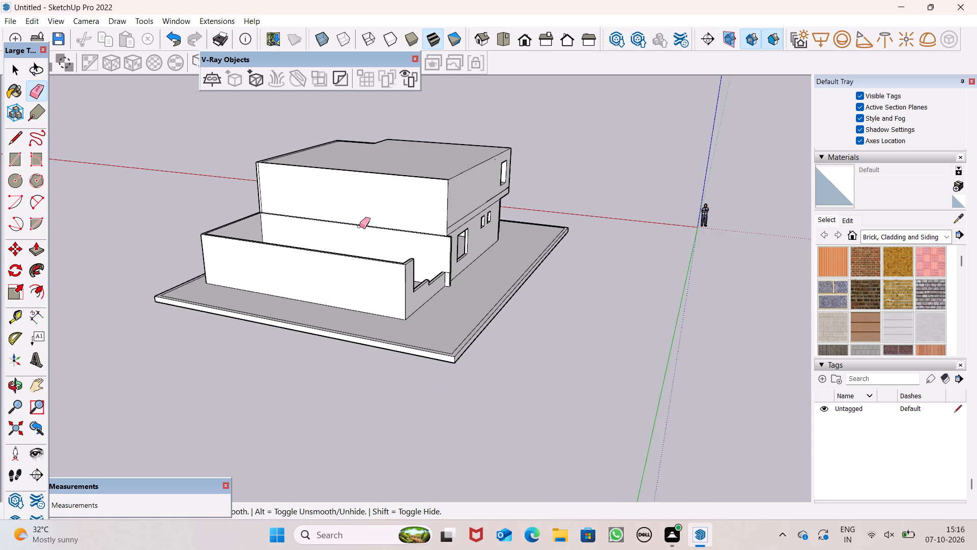
scroll(358, 226, up, 2)
scroll(198, 190, up, 1)
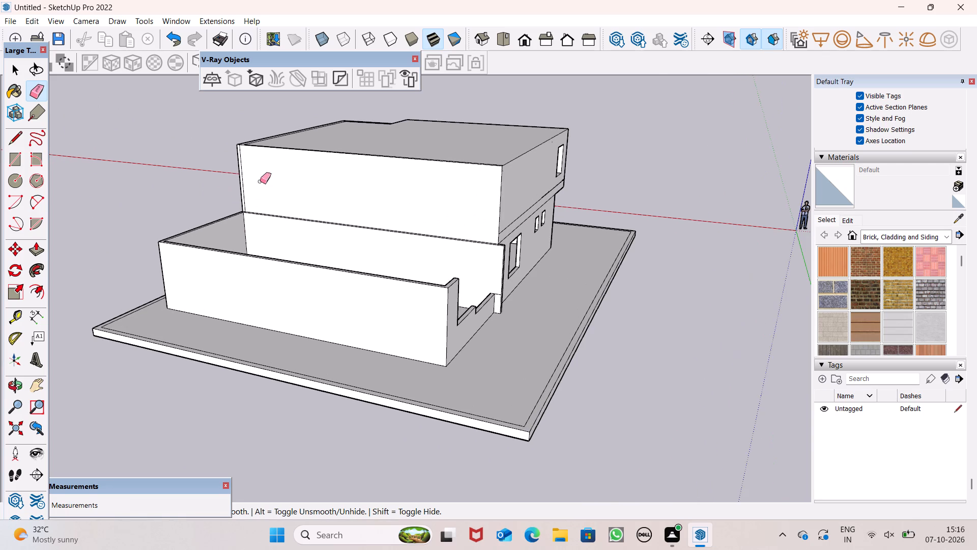
scroll(243, 181, up, 7)
scroll(241, 178, down, 1)
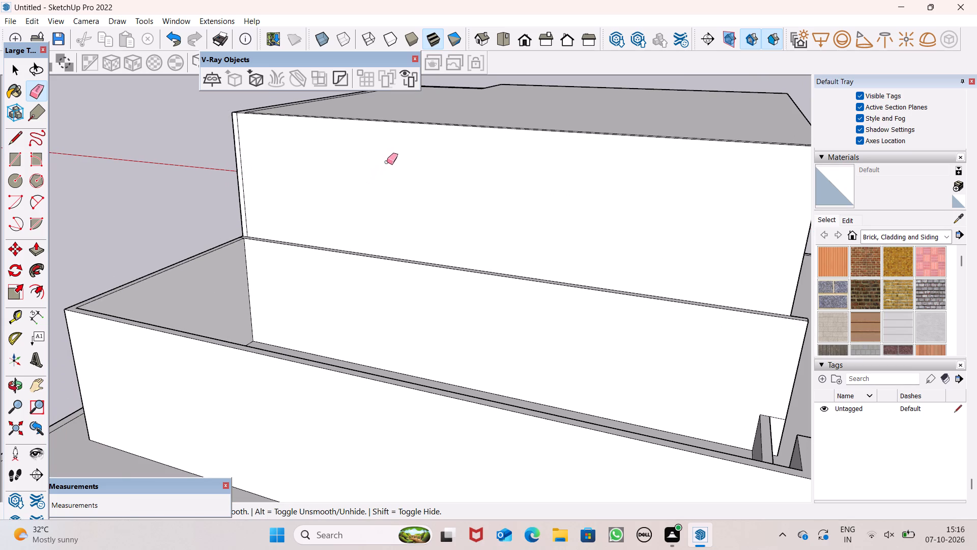
scroll(332, 223, up, 3)
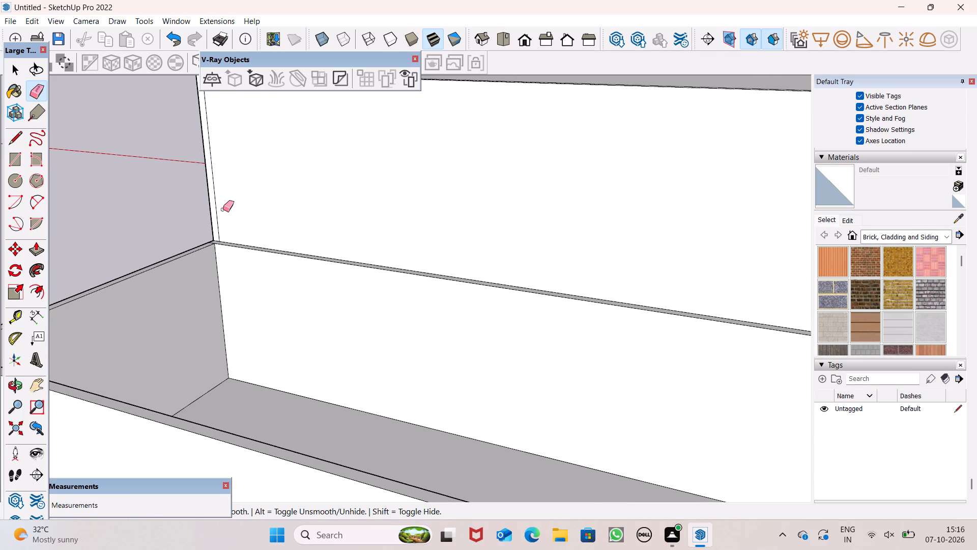
drag(220, 214, 217, 220)
Push/Pull the upper wall face above the walled yard outward by 6", to the edge of the lower wall.
scroll(252, 223, down, 4)
scroll(296, 235, down, 6)
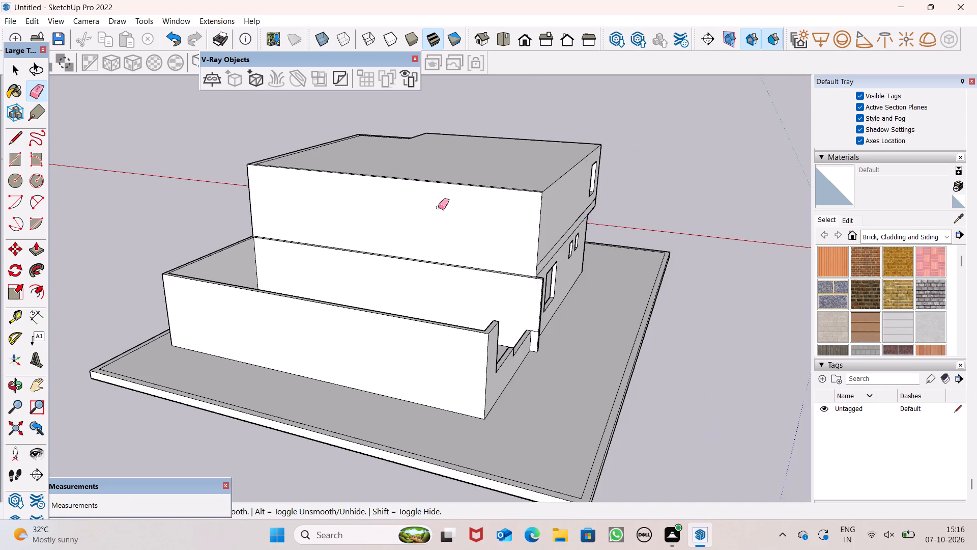
scroll(445, 203, down, 4)
middle_drag(473, 239, 374, 298)
scroll(437, 291, up, 4)
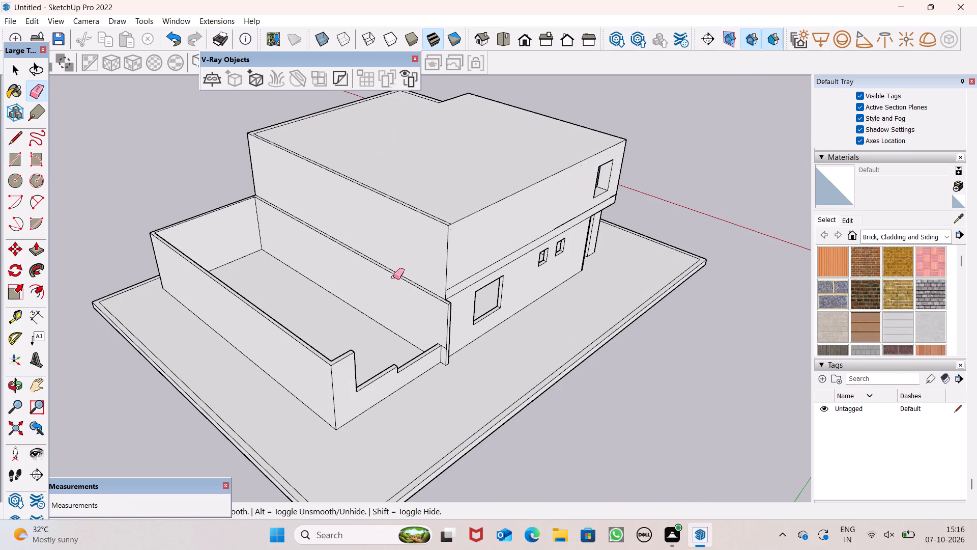
click(44, 255)
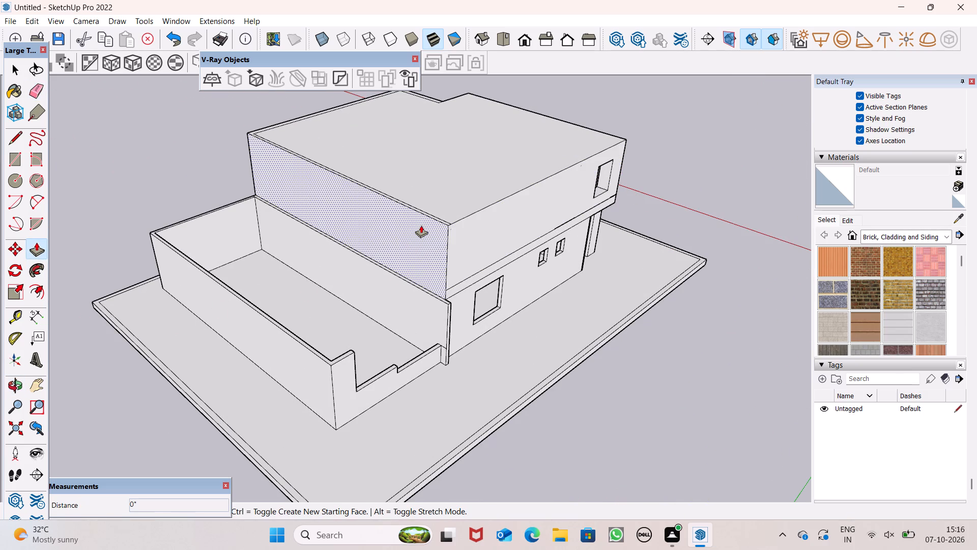
scroll(421, 225, down, 2)
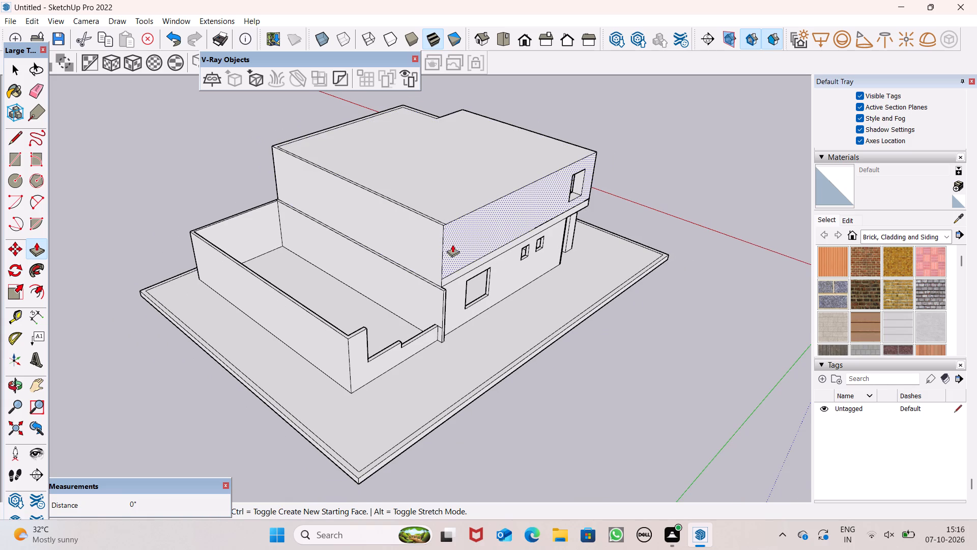
scroll(422, 202, down, 4)
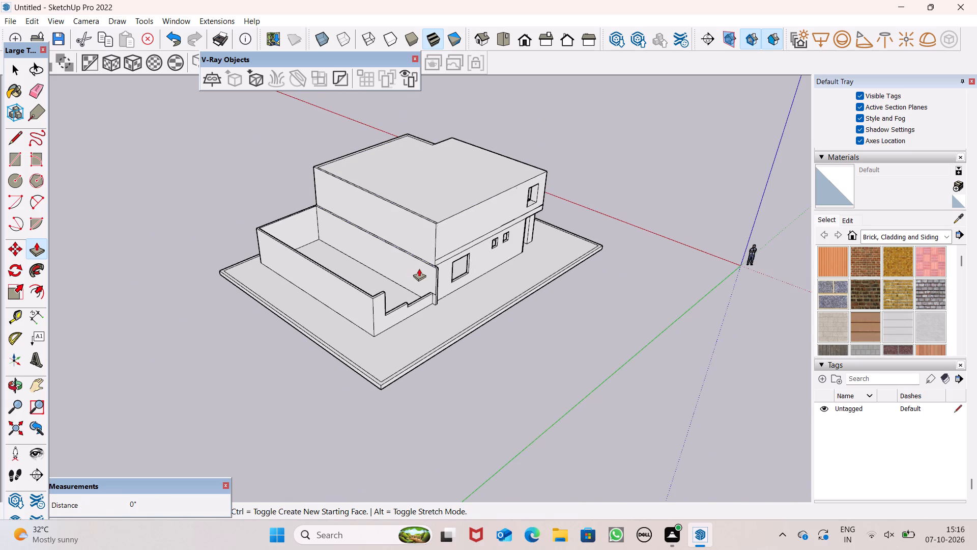
scroll(424, 256, down, 2)
scroll(388, 255, up, 7)
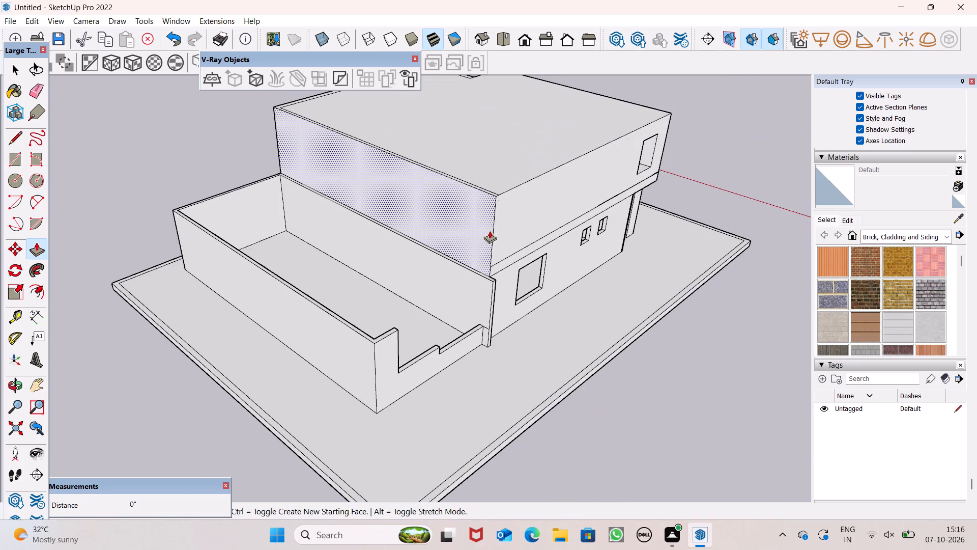
scroll(514, 300, up, 4)
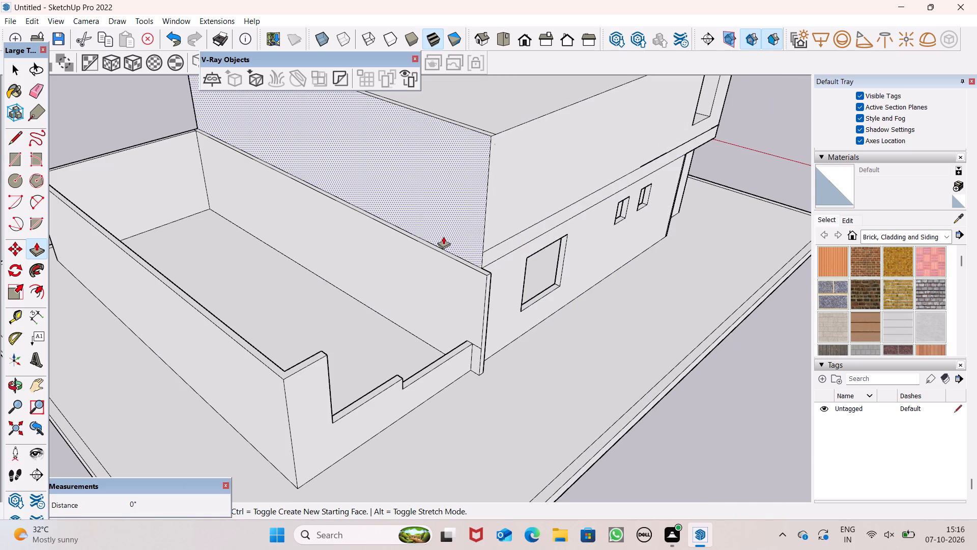
drag(448, 236, 405, 257)
Pull the same upper wall face out about 12' 6" so the upper storey overhangs the walled yard.
scroll(475, 221, down, 7)
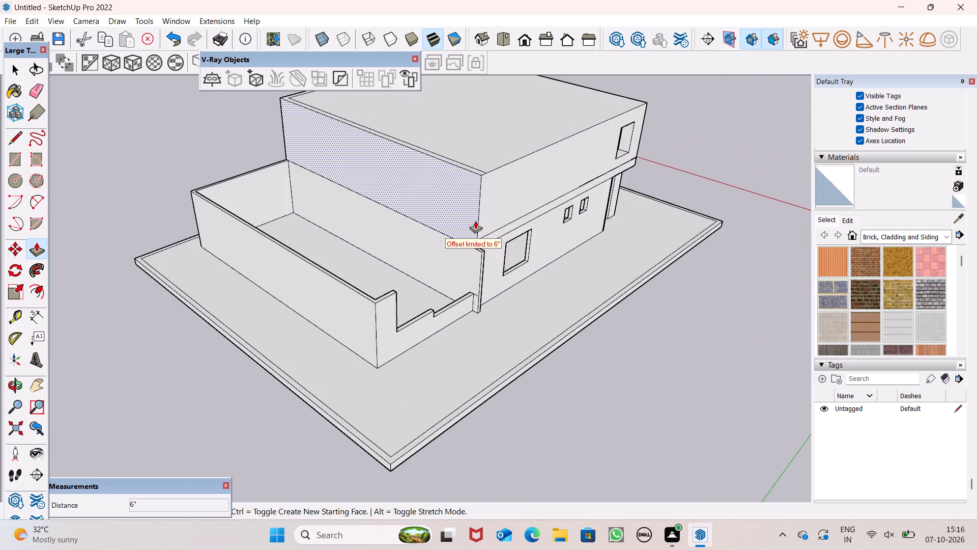
scroll(476, 220, down, 12)
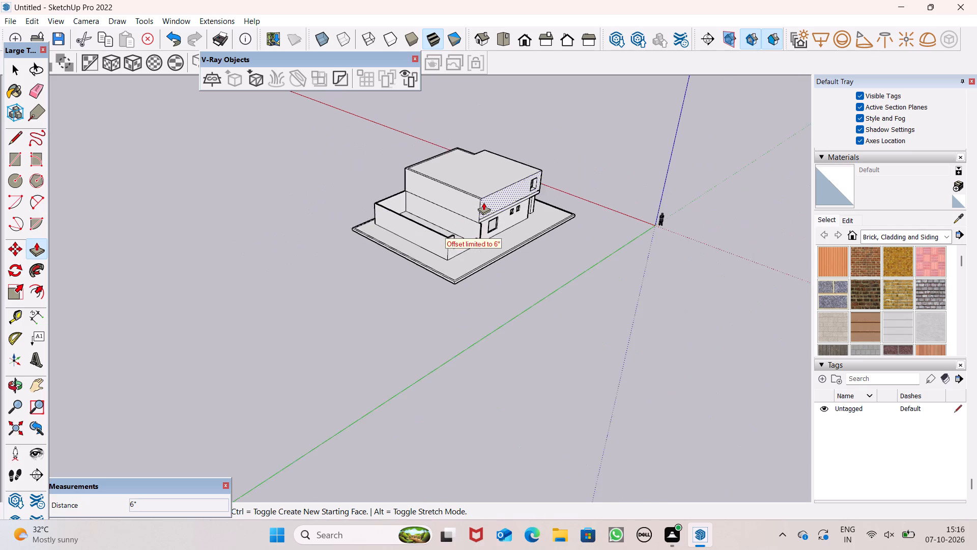
middle_drag(505, 200, 601, 285)
scroll(610, 296, up, 1)
scroll(423, 248, up, 7)
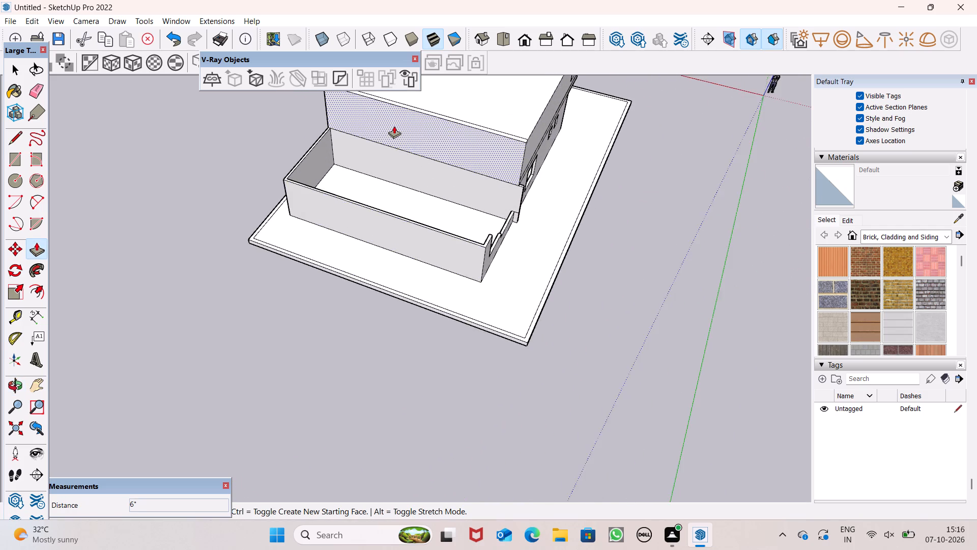
scroll(394, 126, up, 4)
drag(395, 125, 391, 147)
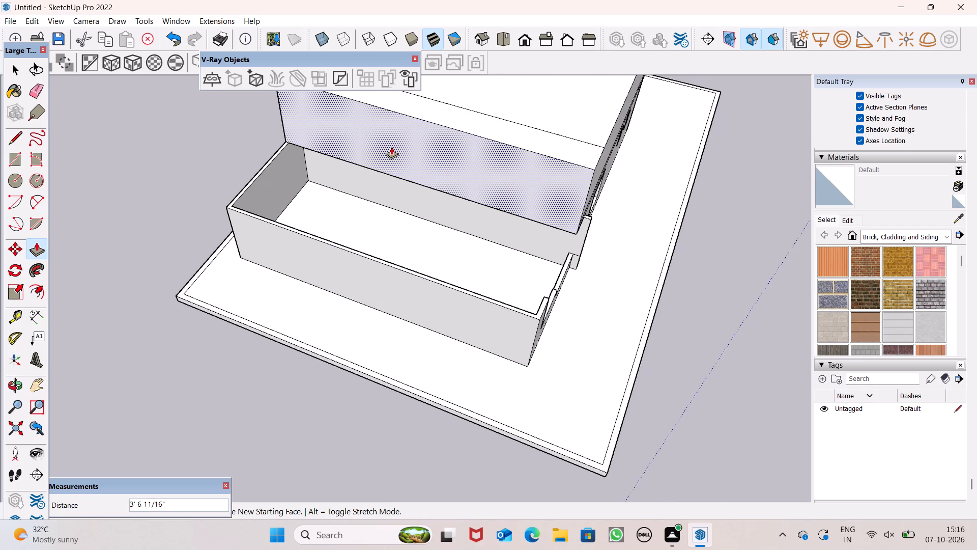
drag(391, 147, 393, 147)
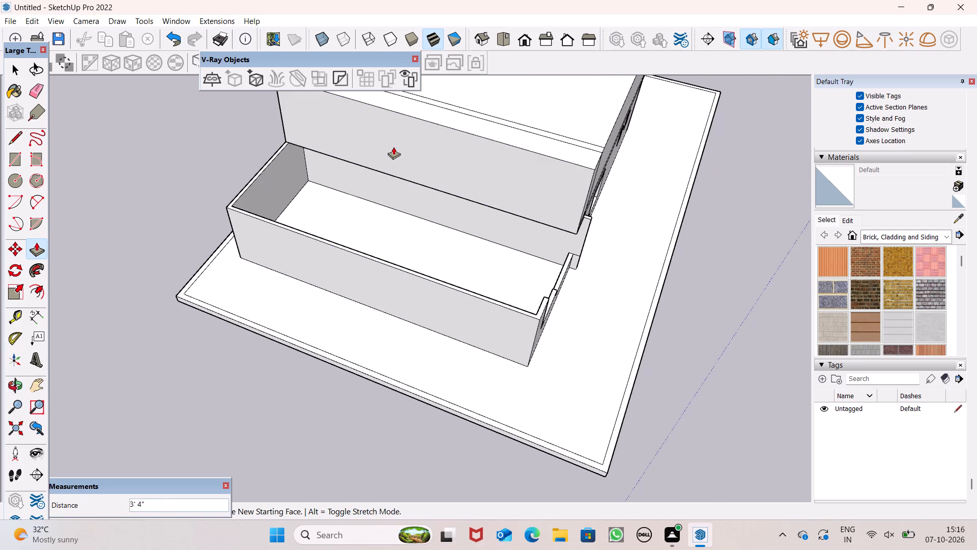
drag(393, 147, 393, 148)
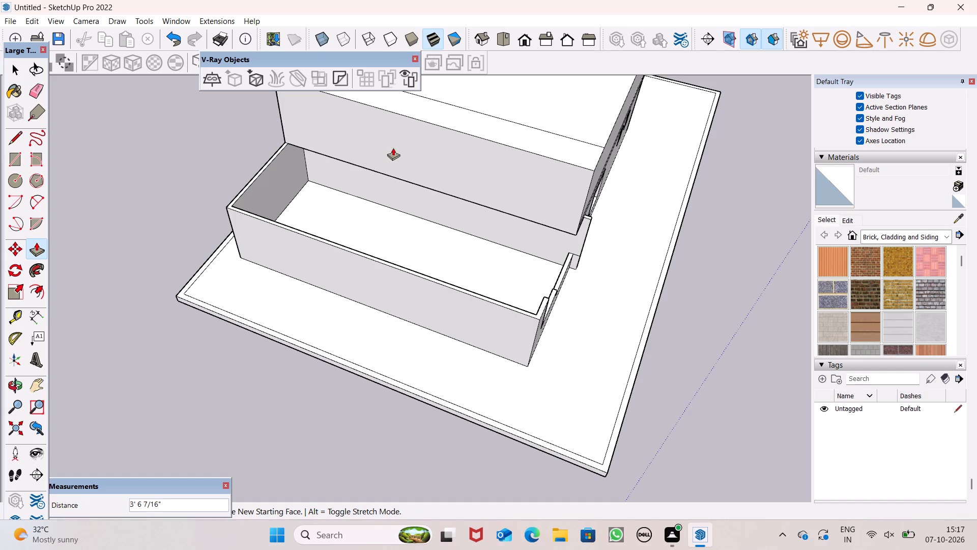
drag(393, 148, 374, 199)
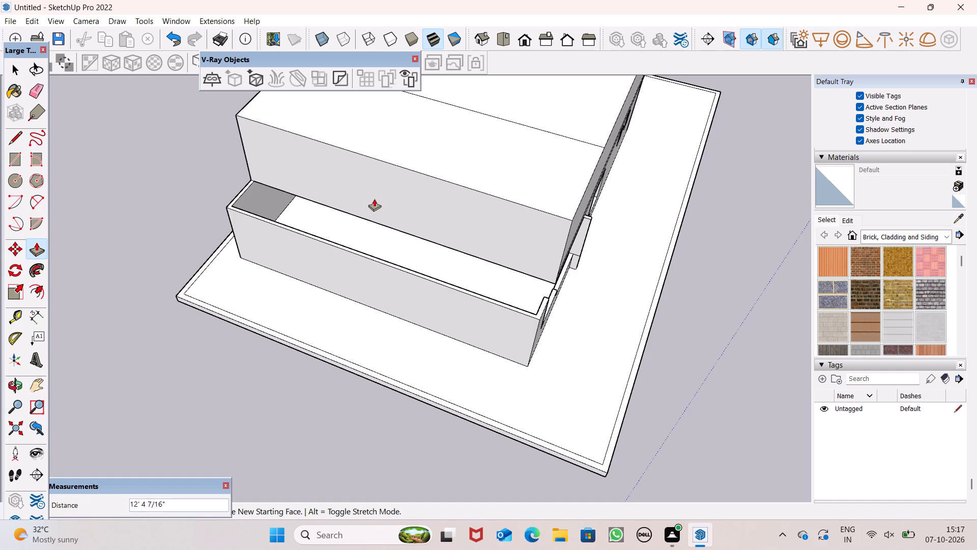
drag(374, 199, 372, 198)
Push the overhang's end face slightly back toward the house to shorten the upper storey's projection over the yard.
middle_drag(486, 245, 257, 173)
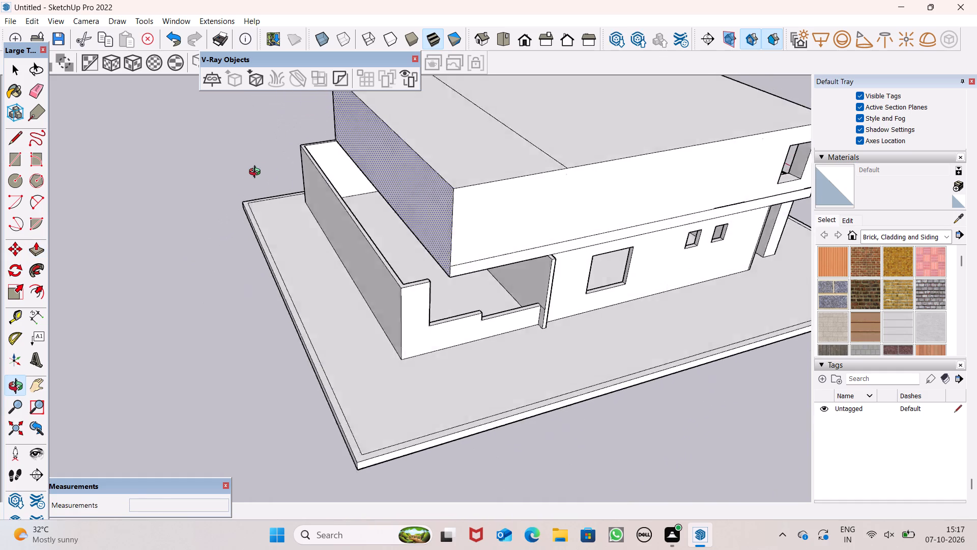
middle_drag(257, 173, 256, 174)
scroll(466, 233, down, 3)
scroll(466, 234, up, 1)
scroll(464, 234, down, 1)
middle_drag(445, 236, 439, 232)
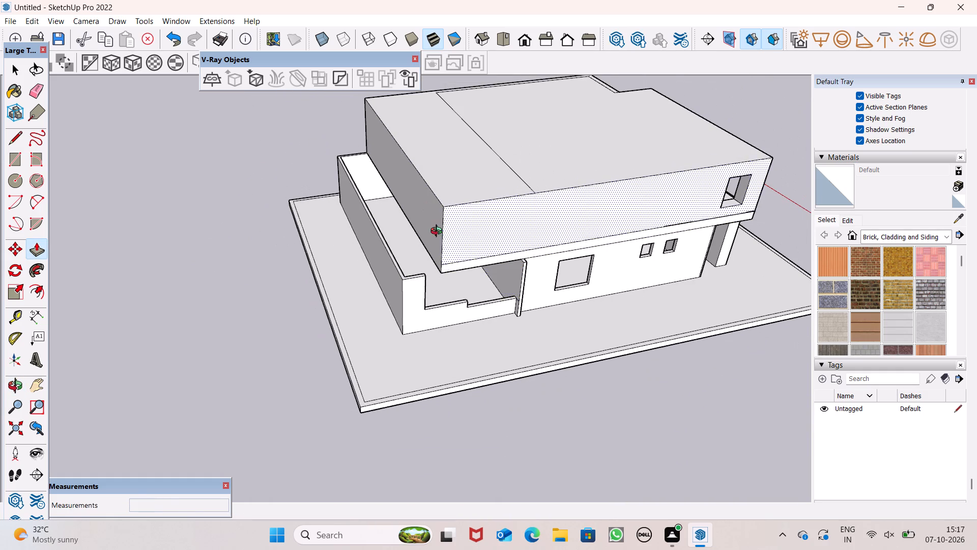
middle_drag(439, 232, 406, 215)
scroll(404, 214, up, 1)
middle_drag(429, 240, 364, 196)
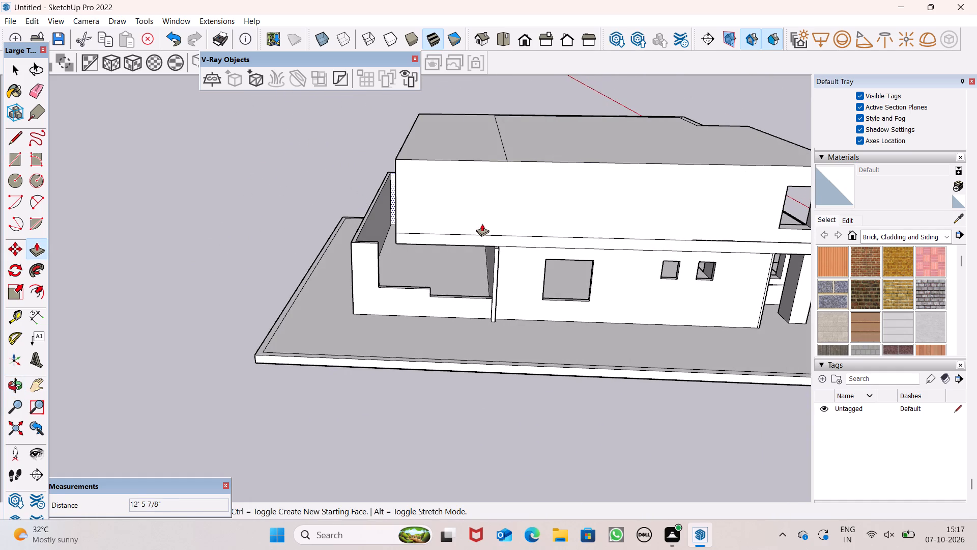
scroll(481, 221, up, 1)
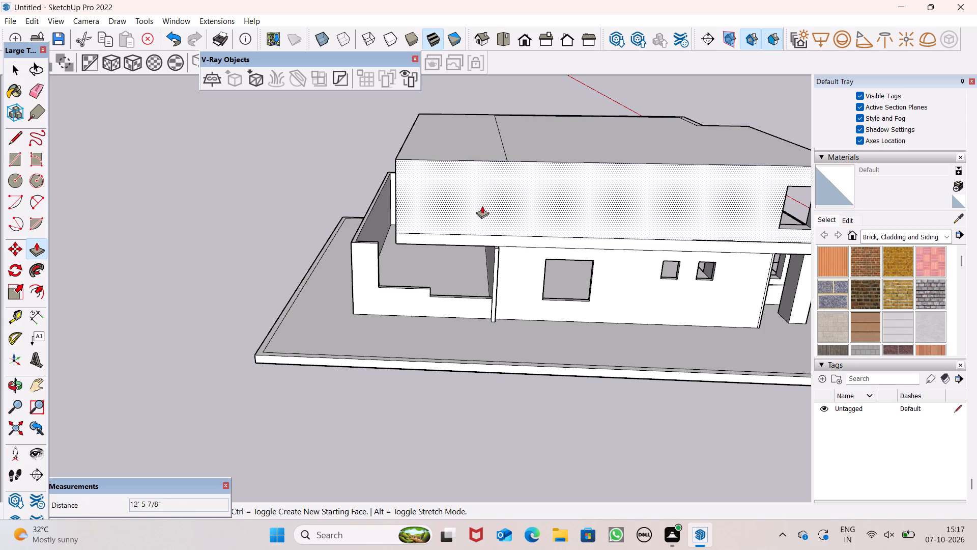
middle_drag(429, 215, 525, 186)
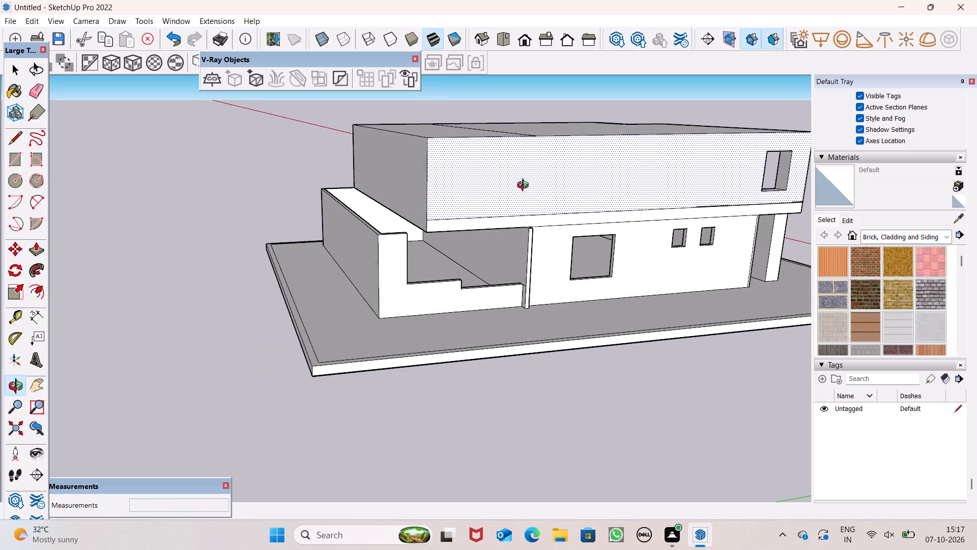
middle_drag(525, 186, 696, 193)
drag(422, 198, 429, 194)
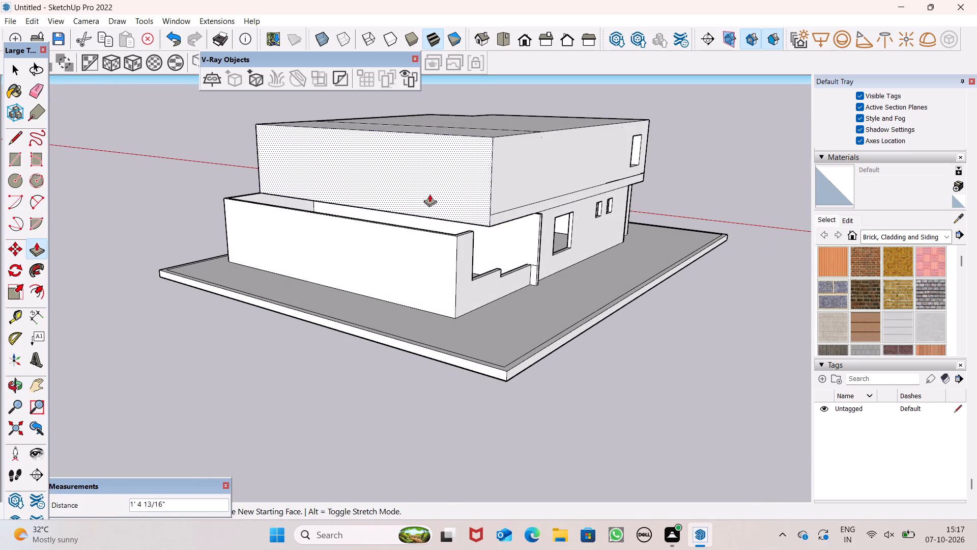
drag(429, 194, 436, 191)
click(436, 191)
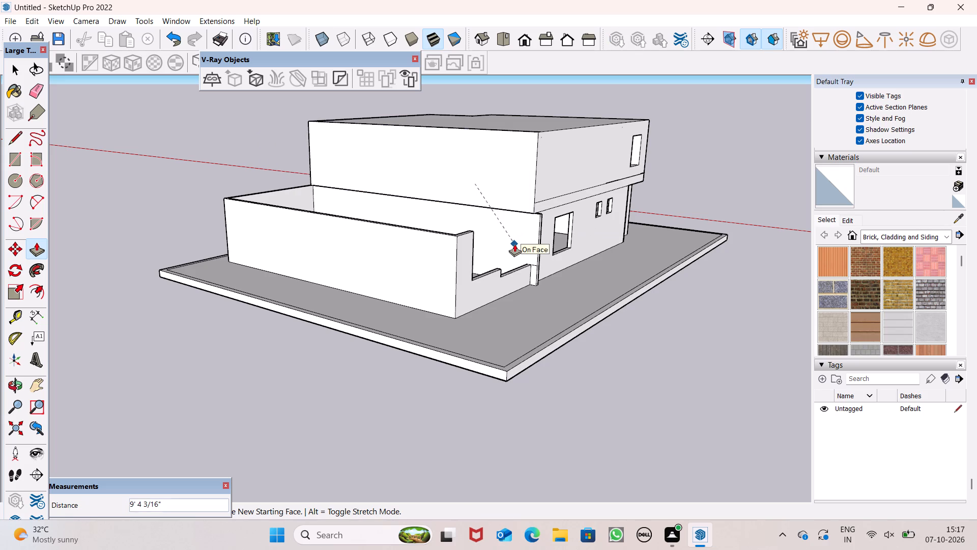
key(space)
Examine the extended upper storey from above and from the window side, including its roof and yard overhang.
middle_drag(577, 228, 417, 279)
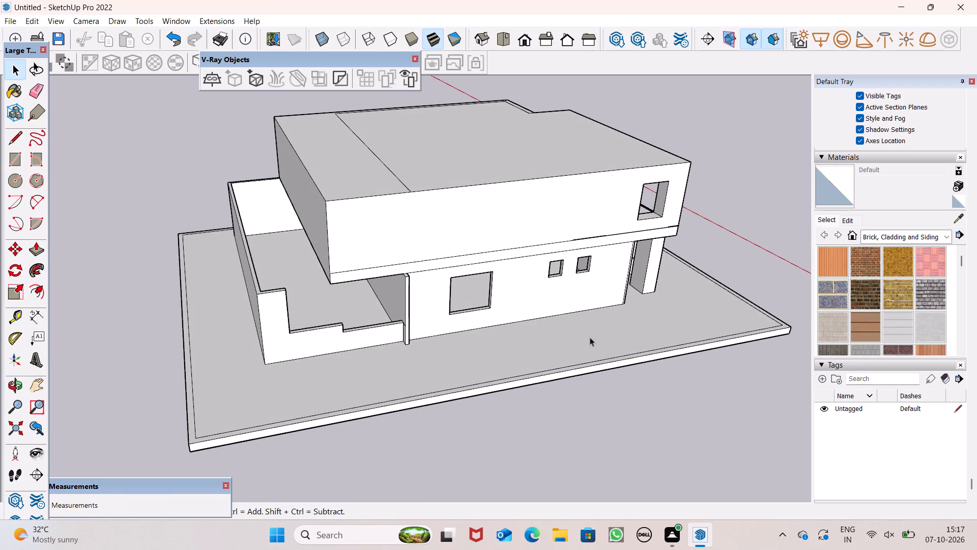
scroll(650, 549, up, 2)
scroll(328, 231, down, 2)
scroll(386, 181, up, 2)
scroll(431, 215, down, 4)
scroll(559, 220, up, 1)
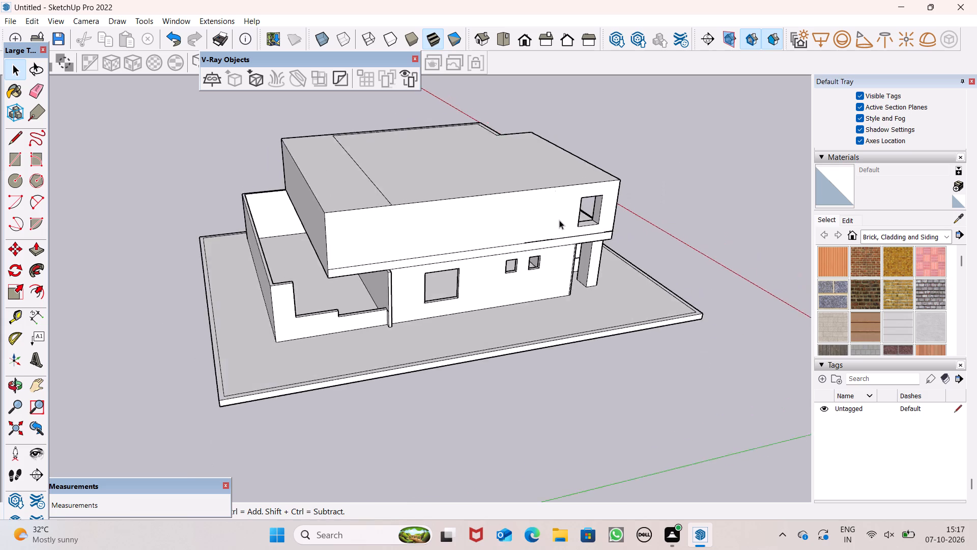
middle_drag(560, 220, 438, 335)
scroll(482, 202, up, 2)
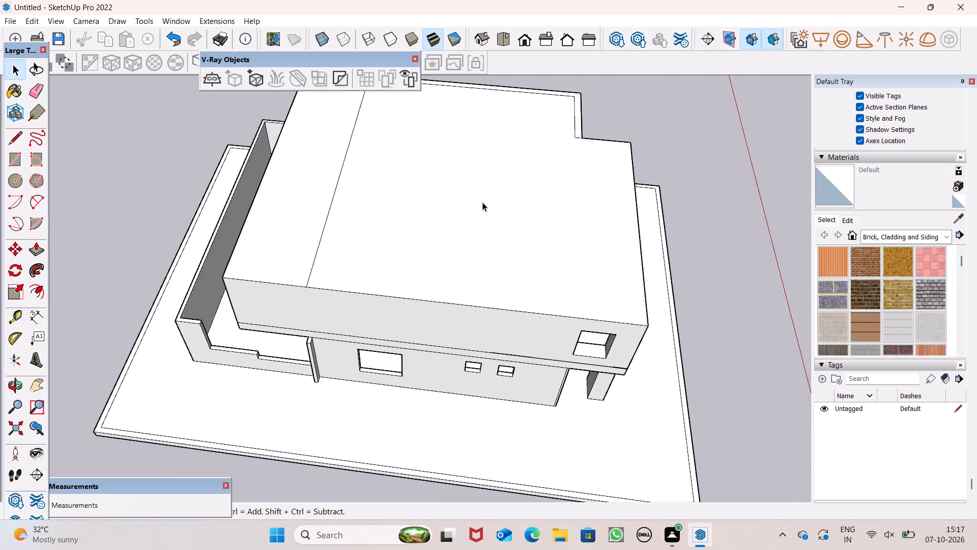
scroll(482, 202, up, 1)
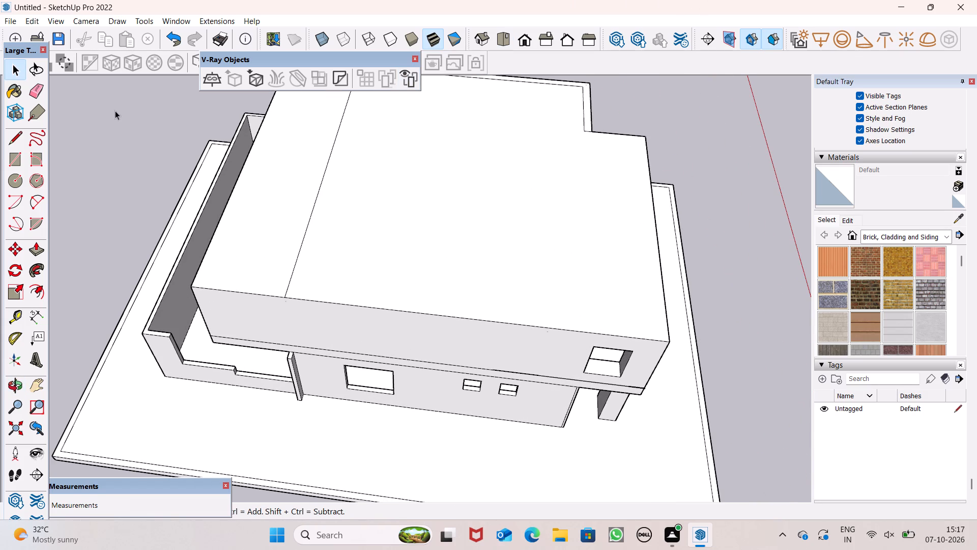
scroll(433, 326, down, 4)
middle_drag(367, 361, 478, 284)
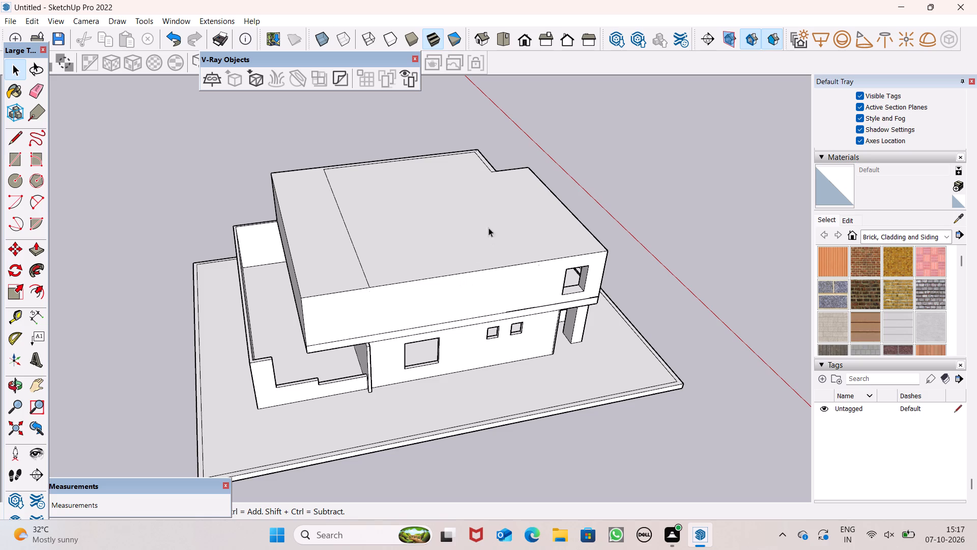
scroll(464, 206, down, 1)
scroll(518, 274, down, 1)
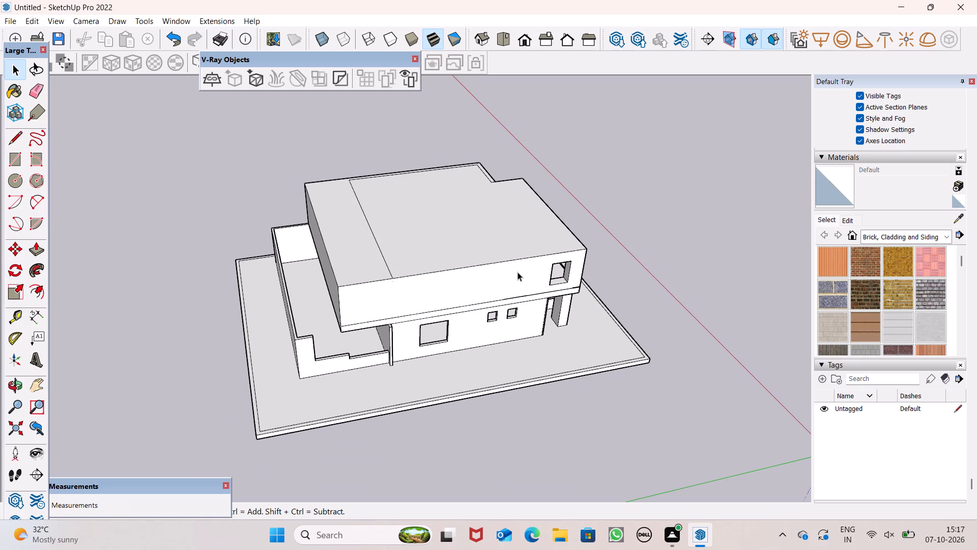
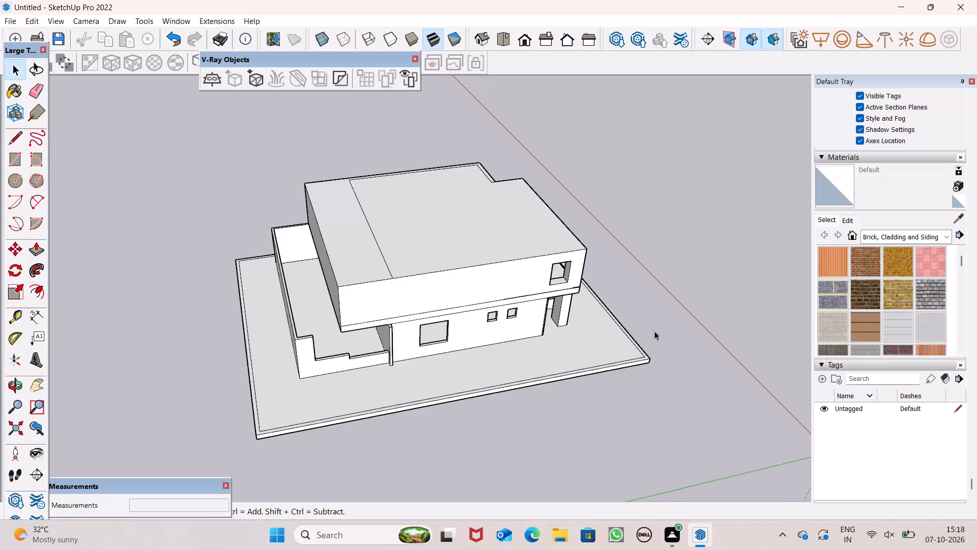
Examine the whole house from the yard side, from above, from the front terrace and from the window side.
scroll(423, 314, down, 4)
middle_drag(412, 340, 474, 365)
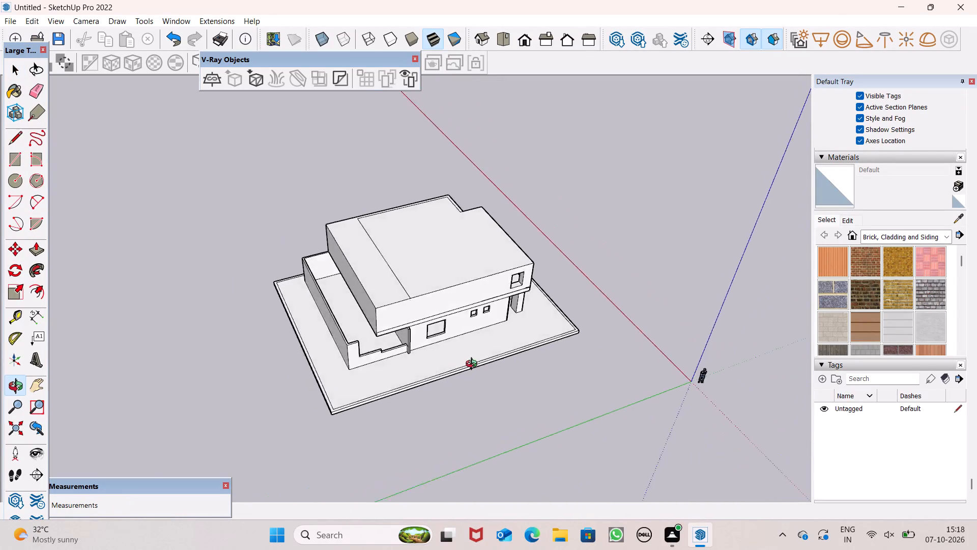
middle_drag(474, 365, 532, 354)
scroll(528, 360, up, 1)
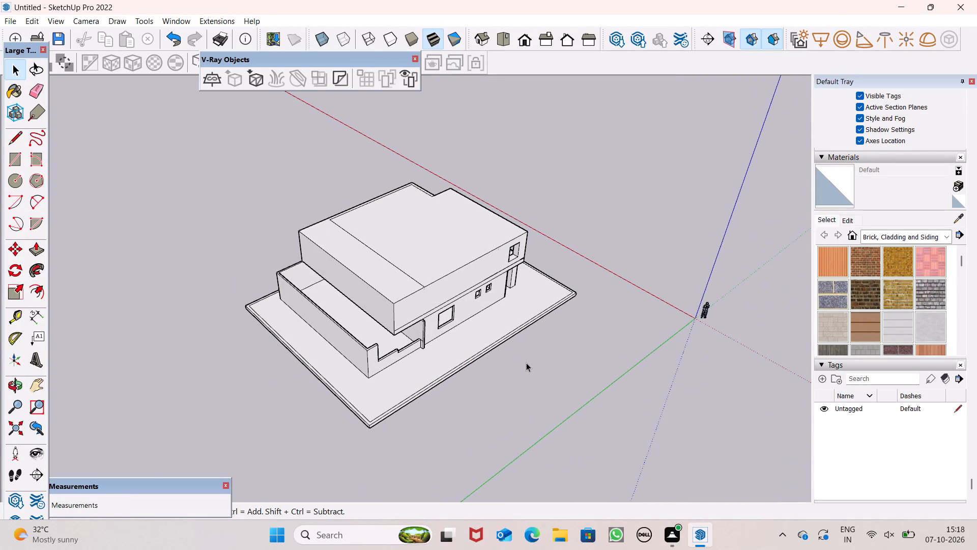
scroll(295, 373, up, 1)
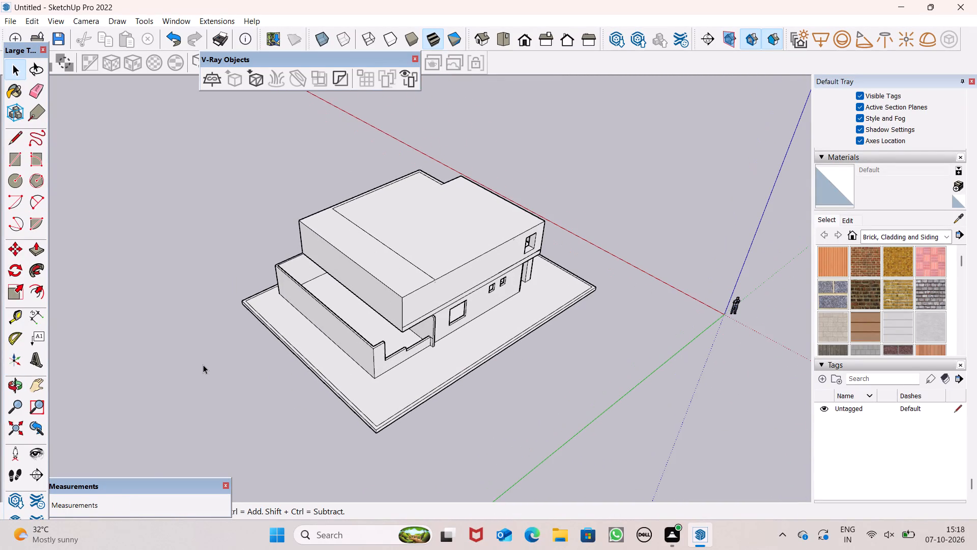
middle_drag(528, 298, 502, 301)
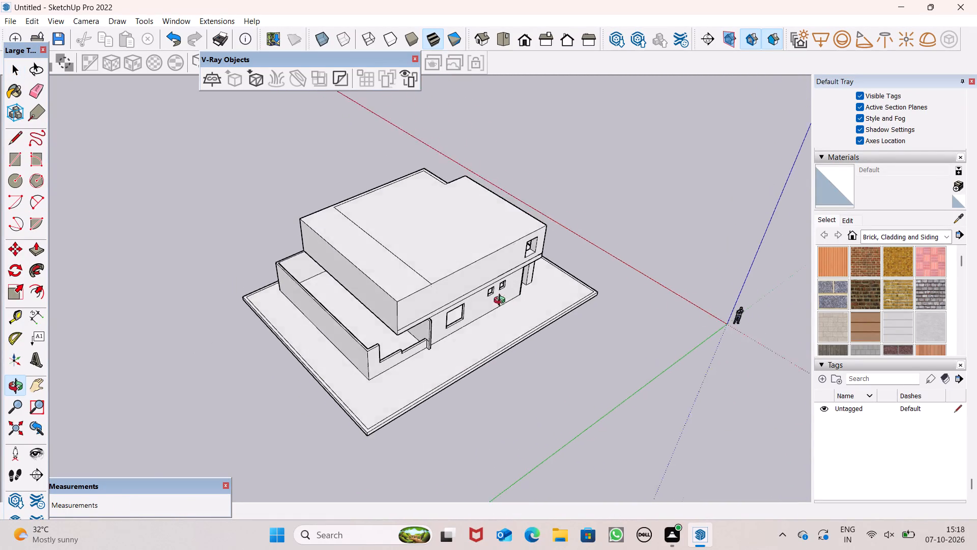
middle_drag(502, 301, 208, 225)
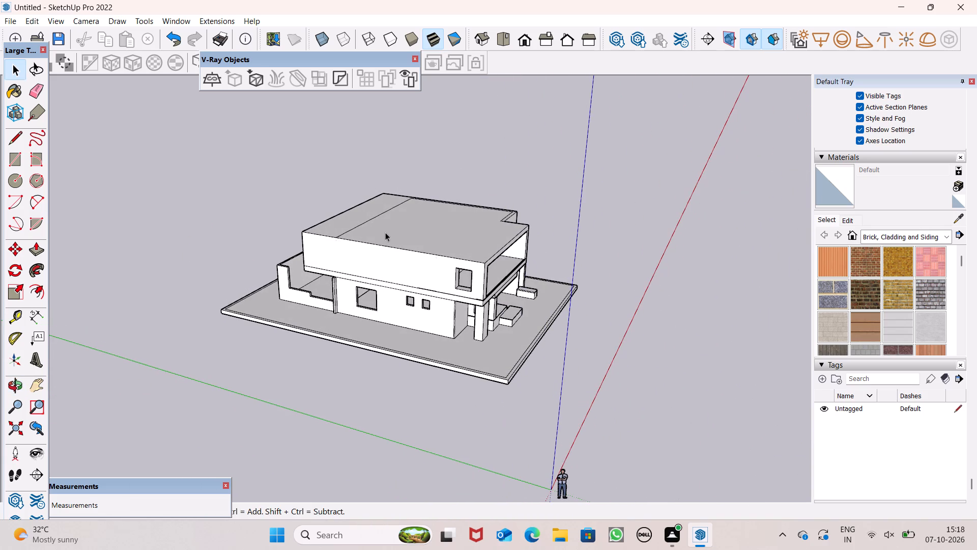
middle_drag(400, 241, 89, 360)
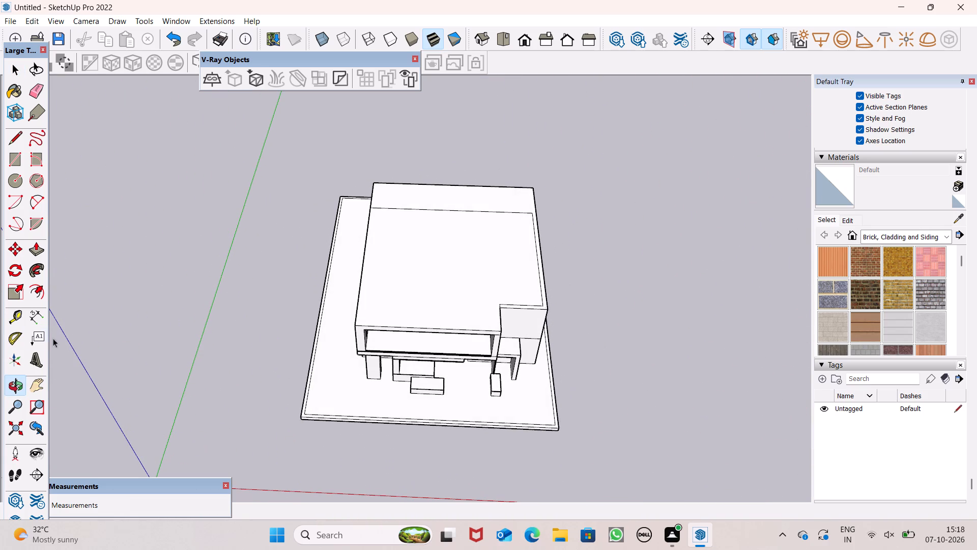
scroll(385, 243, up, 1)
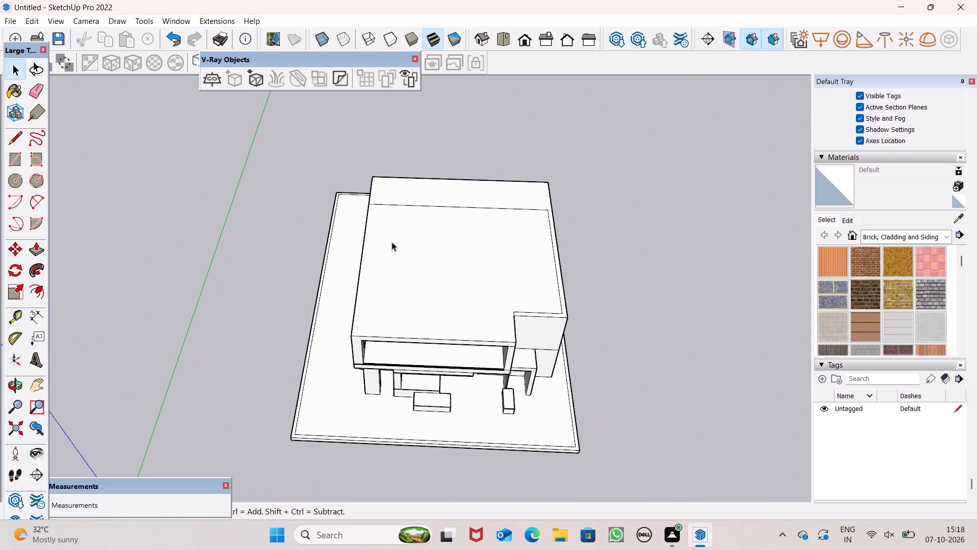
middle_drag(446, 267, 314, 63)
scroll(303, 77, up, 1)
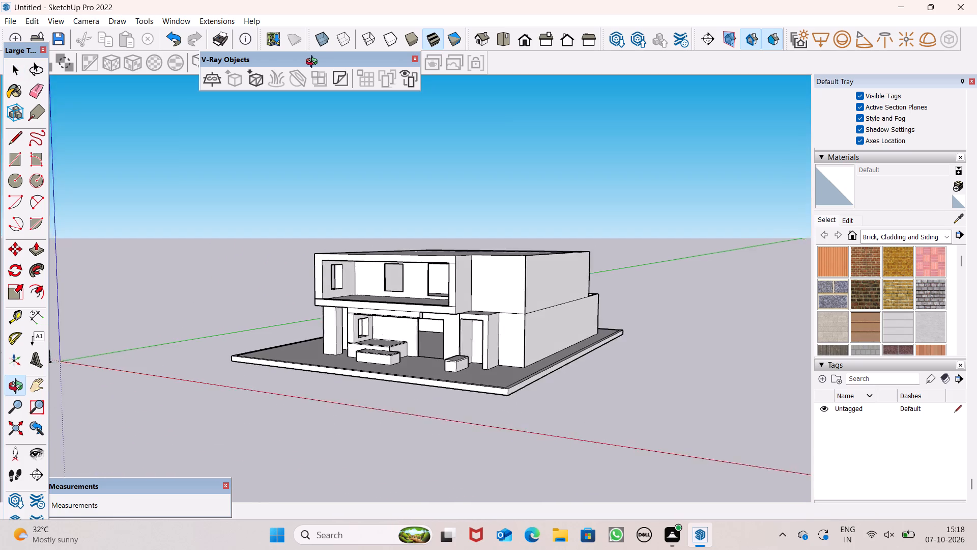
middle_drag(314, 63, 322, 49)
scroll(390, 246, up, 5)
middle_drag(398, 291, 396, 223)
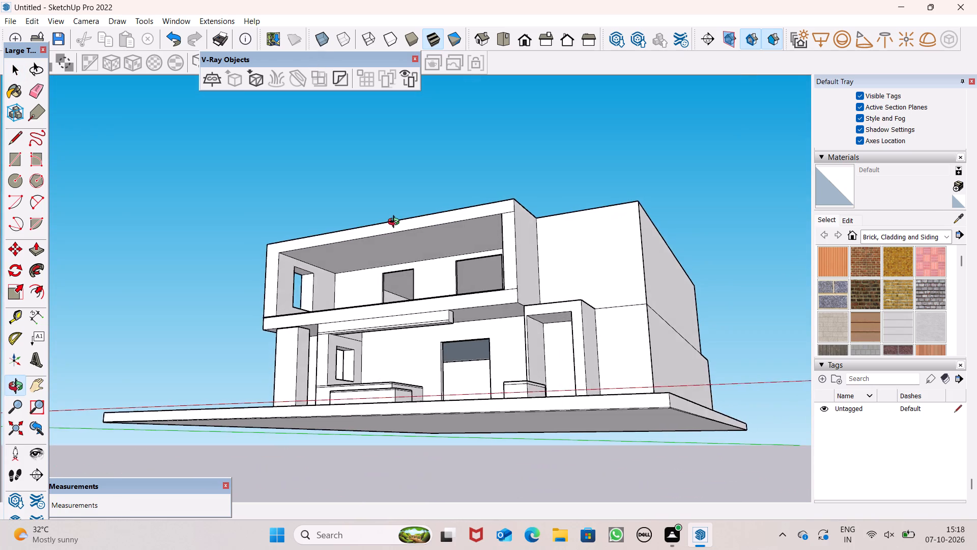
middle_drag(396, 223, 406, 239)
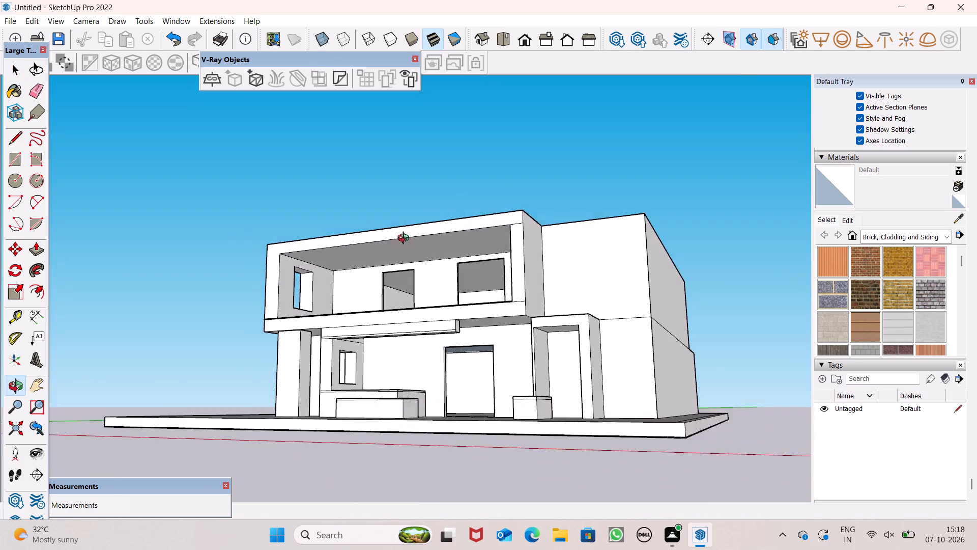
middle_drag(406, 239, 823, 338)
scroll(454, 198, up, 1)
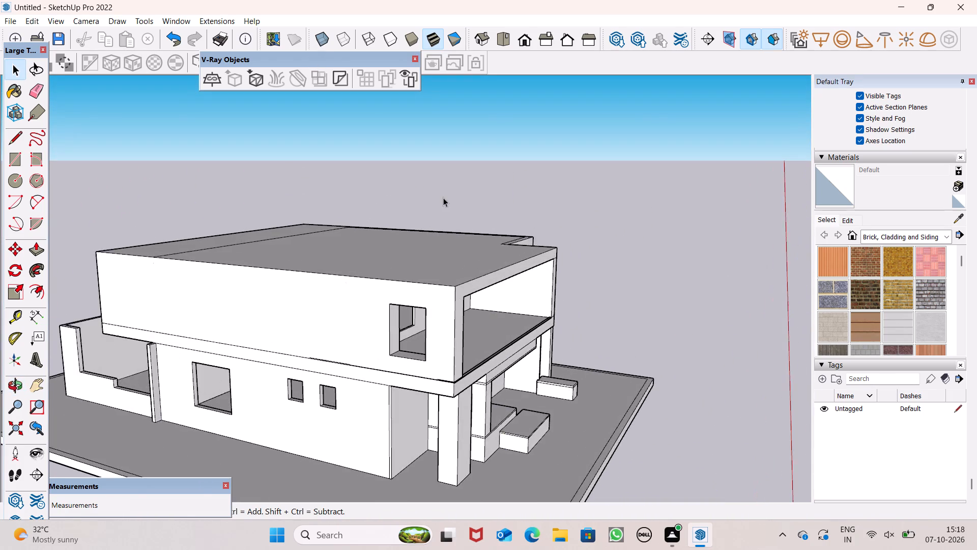
scroll(443, 198, down, 3)
middle_drag(432, 269, 514, 257)
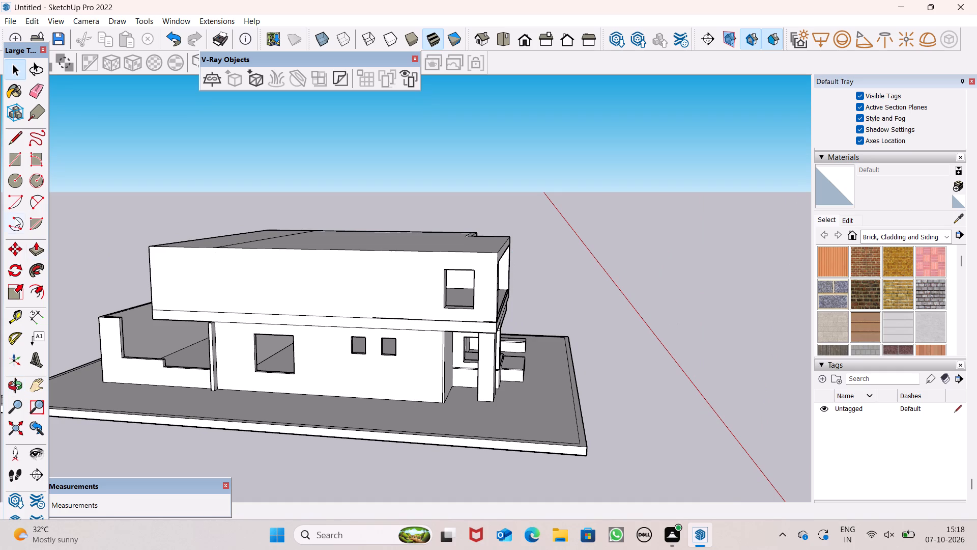
Draw a rectangle about 10' 1" by 6' on the upper side wall, beside the existing upper window opening.
click(18, 156)
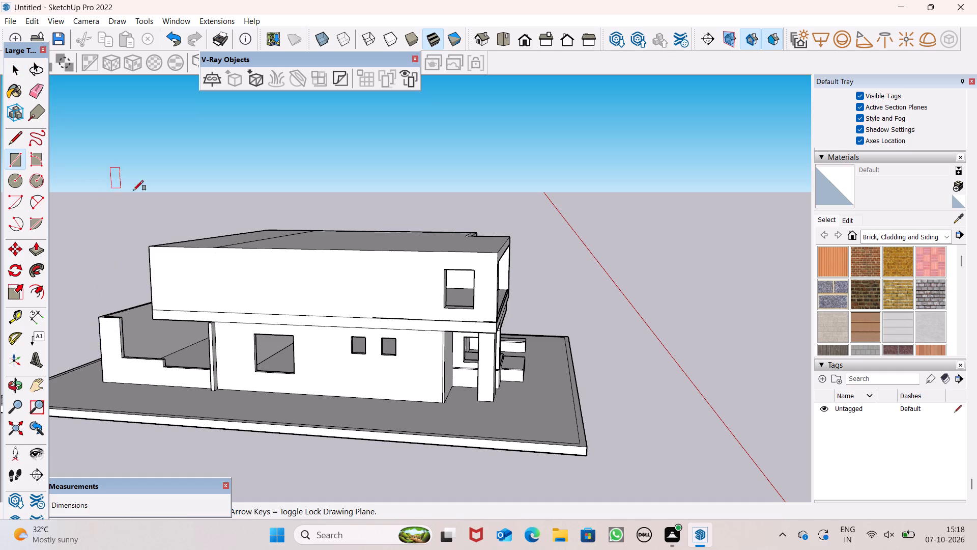
scroll(300, 277, down, 7)
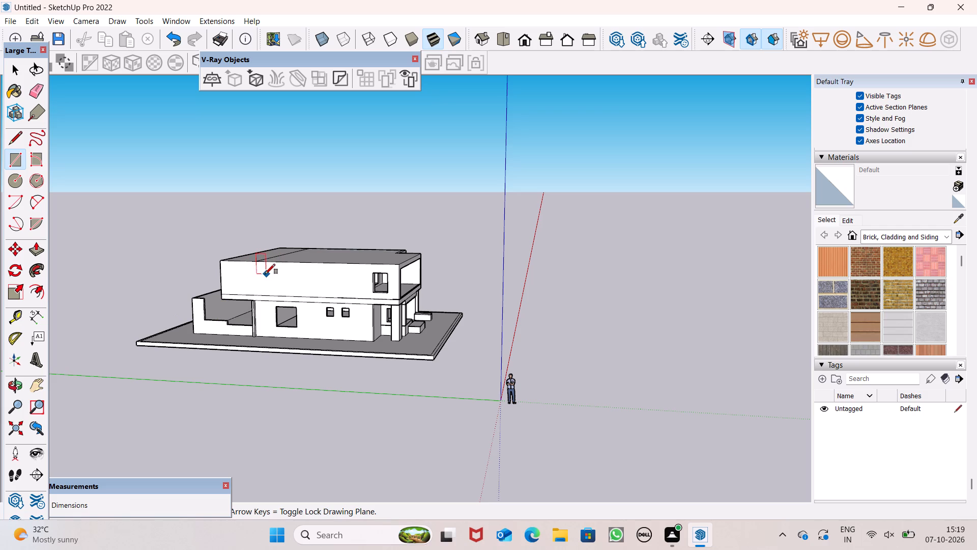
scroll(243, 265, up, 1)
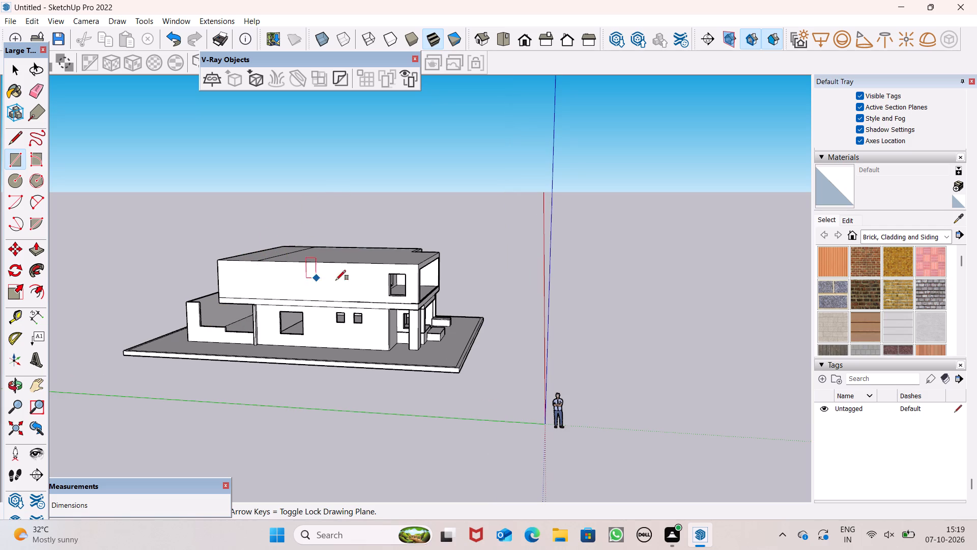
scroll(223, 325, up, 1)
scroll(300, 327, down, 1)
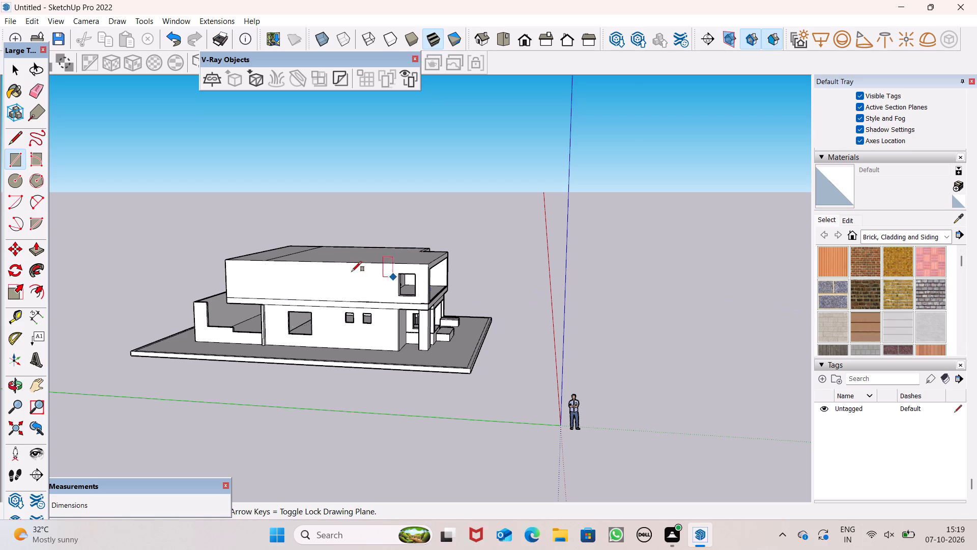
scroll(234, 305, up, 1)
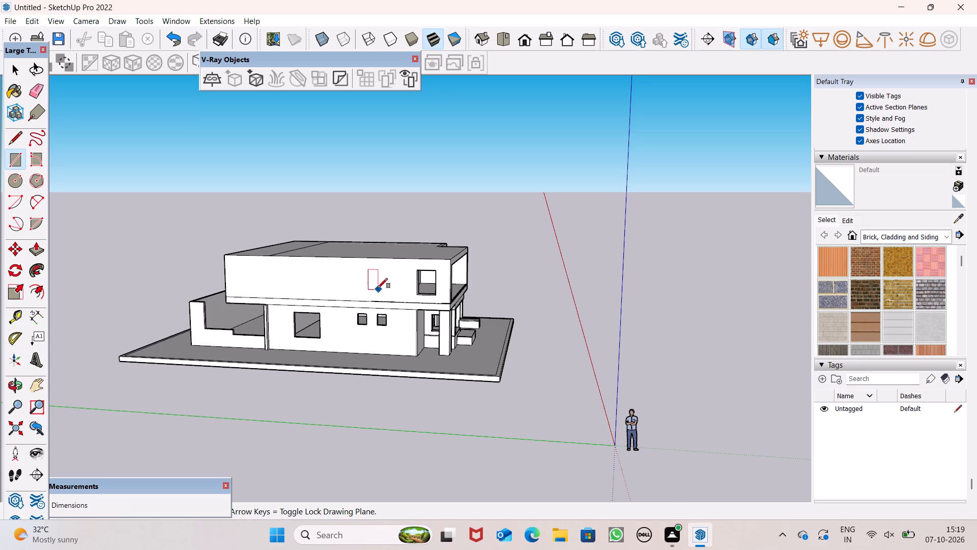
scroll(325, 269, up, 1)
scroll(390, 282, up, 3)
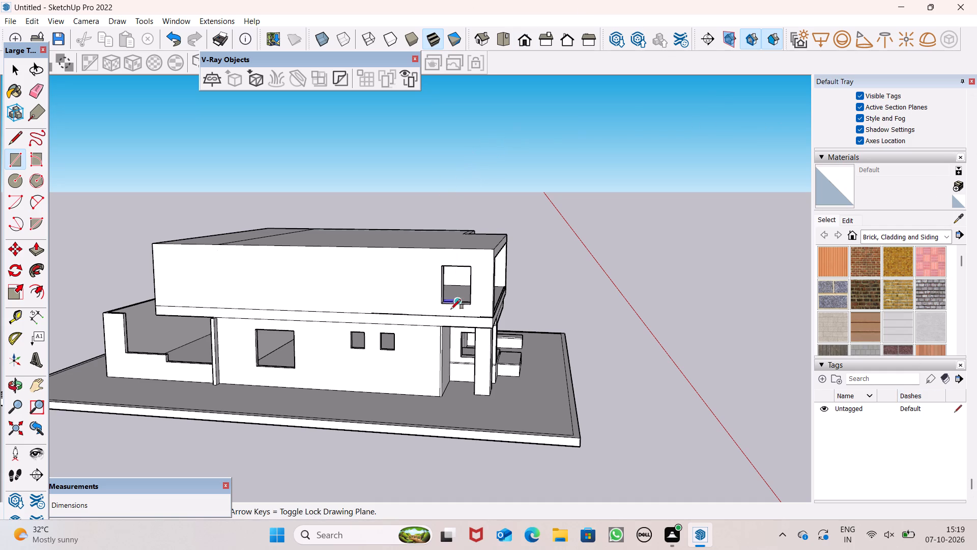
scroll(412, 314, up, 3)
middle_drag(460, 301, 508, 319)
scroll(508, 319, up, 1)
scroll(441, 319, up, 4)
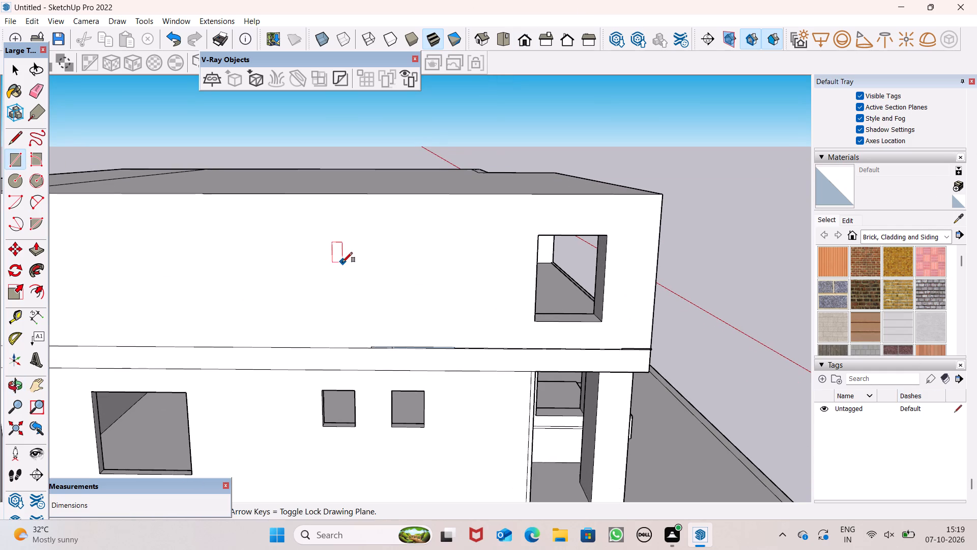
drag(297, 225, 308, 231)
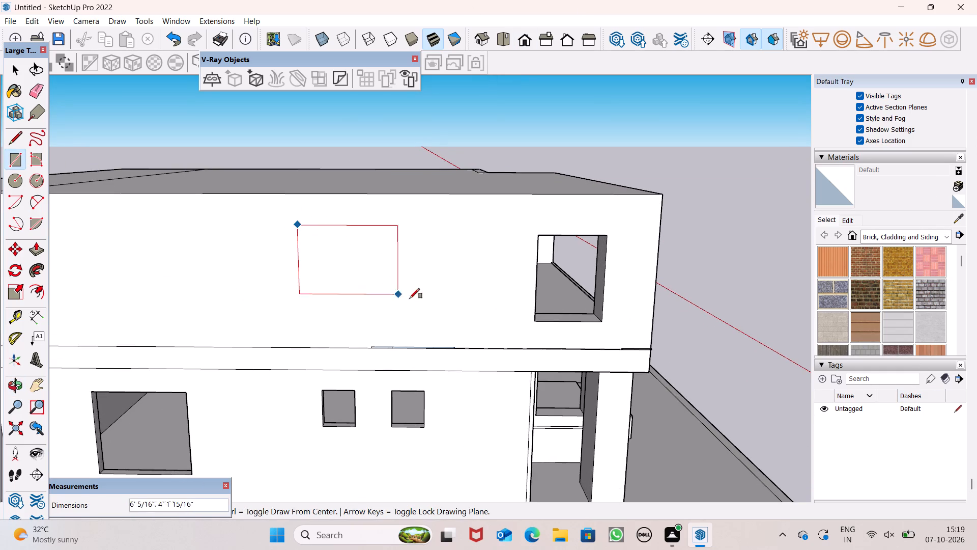
click(467, 325)
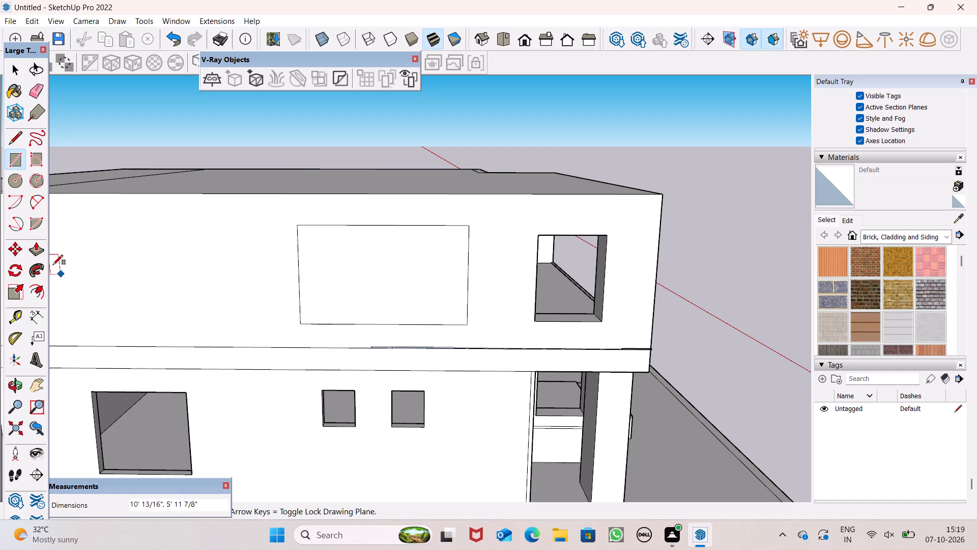
Push/Pull the new rectangle about 1' 1" into the upper side wall to form a window recess.
click(41, 253)
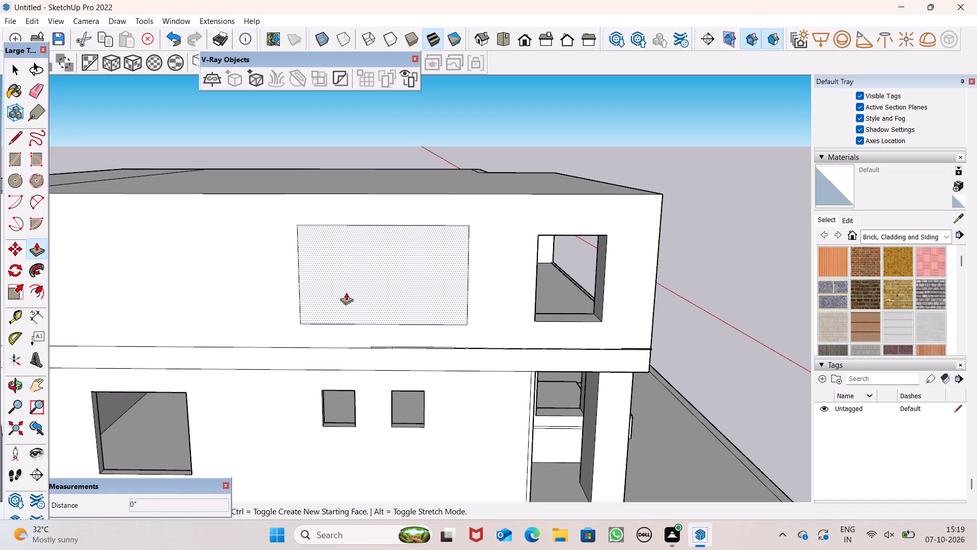
drag(354, 303, 370, 297)
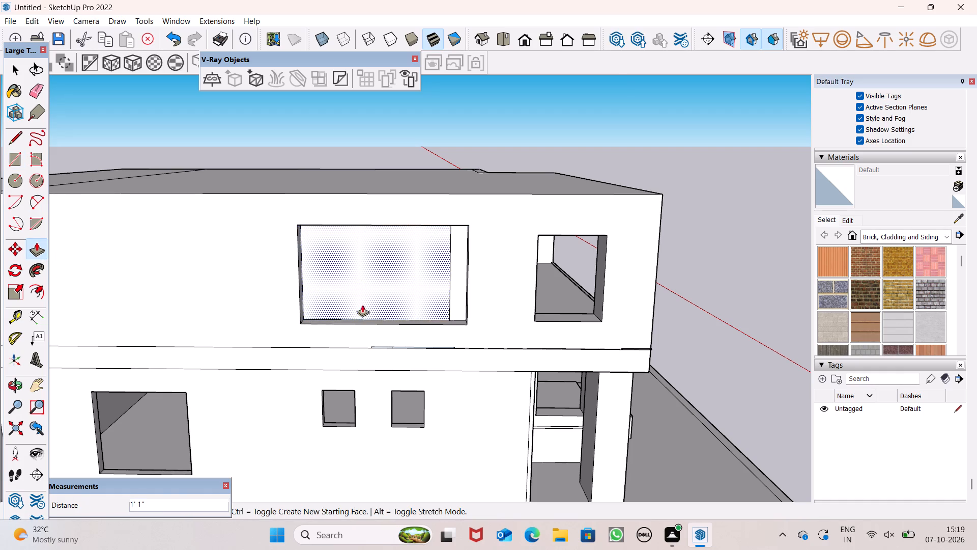
Narrow the new window recess by pulling its jamb nearest the existing upper window inward about 2' 10 1/2".
scroll(452, 264, down, 3)
scroll(496, 266, down, 5)
middle_drag(502, 284, 308, 293)
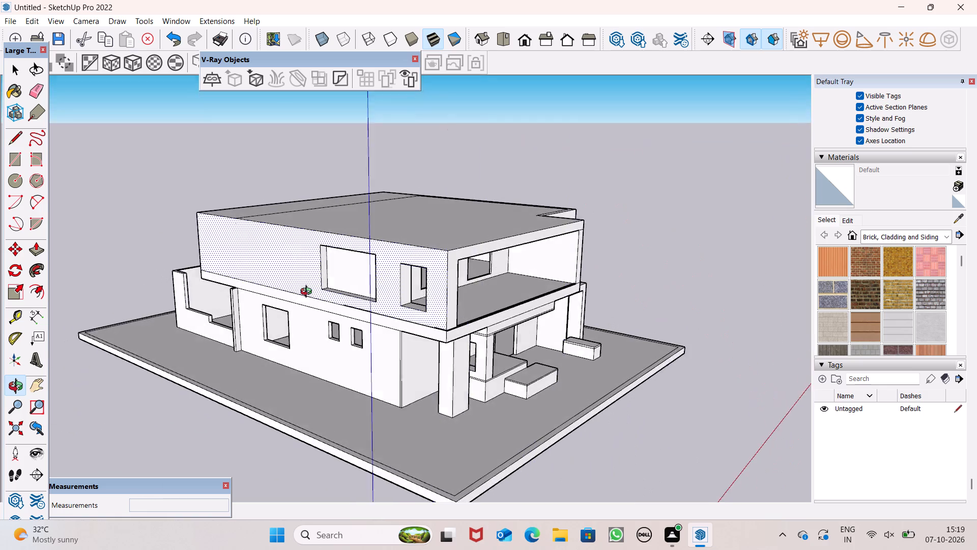
middle_drag(308, 293, 2, 292)
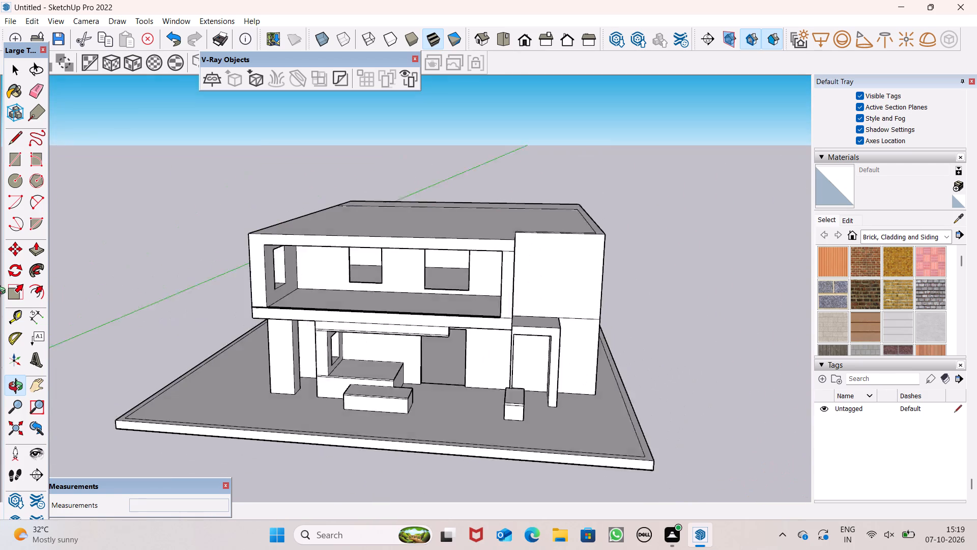
middle_drag(2, 292, 539, 293)
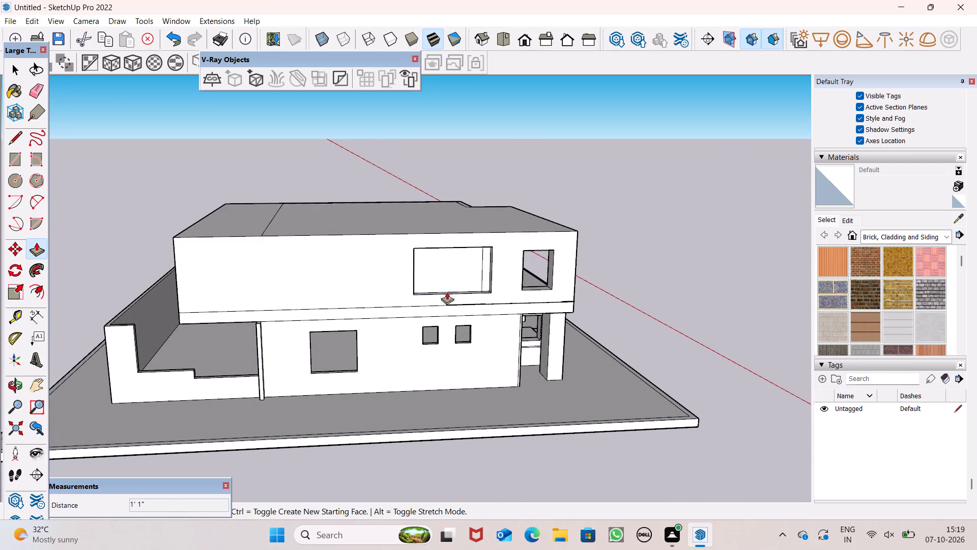
scroll(488, 282, up, 9)
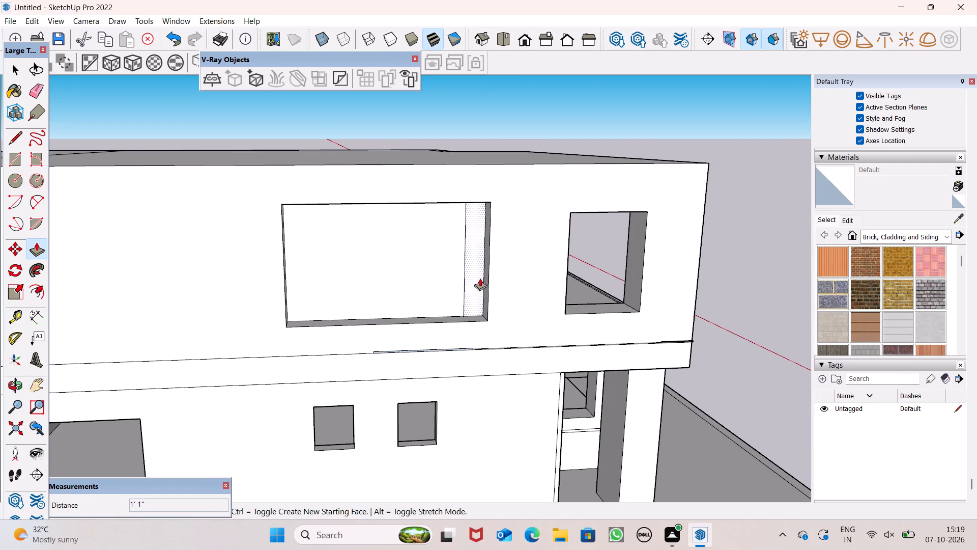
drag(485, 278, 431, 287)
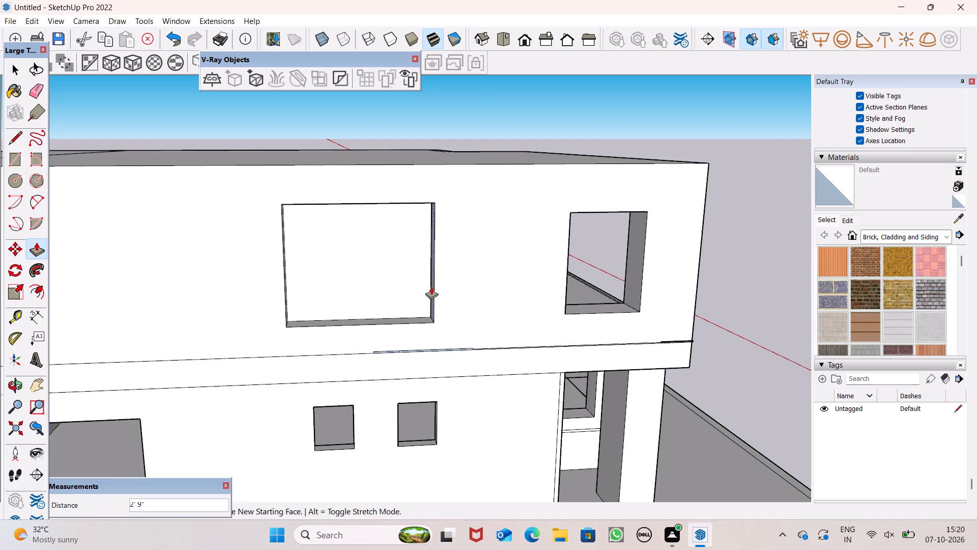
drag(431, 287, 429, 286)
Push the recess's opposite jamb, on the walled-yard side, outward by about 6" to widen the window slightly.
scroll(561, 249, down, 3)
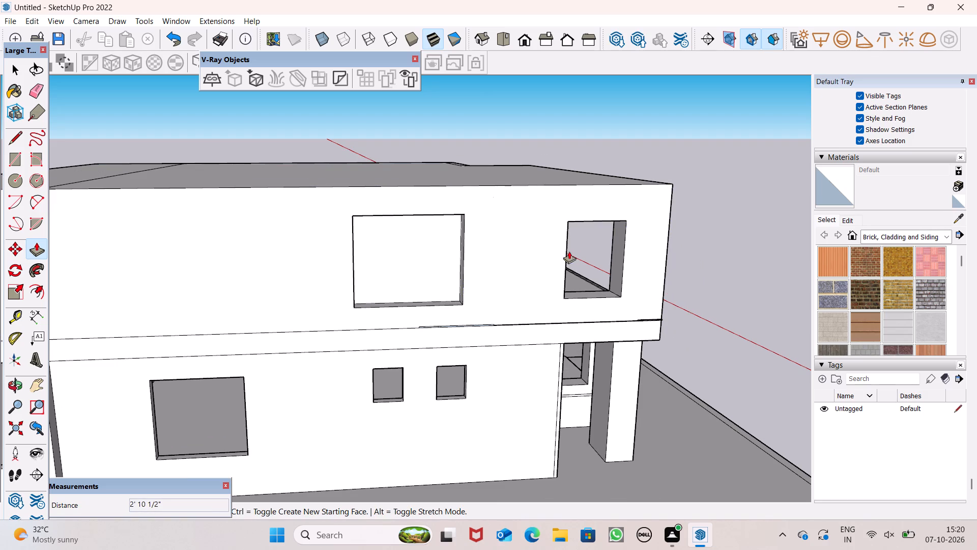
middle_drag(496, 304, 497, 306)
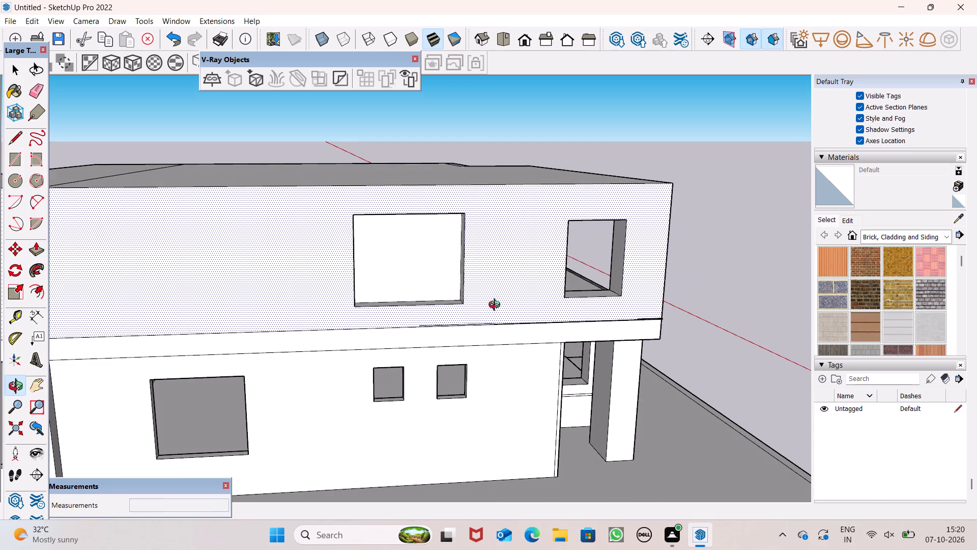
middle_drag(497, 306, 334, 352)
scroll(225, 319, up, 3)
scroll(225, 319, down, 1)
scroll(225, 319, up, 3)
drag(232, 306, 225, 294)
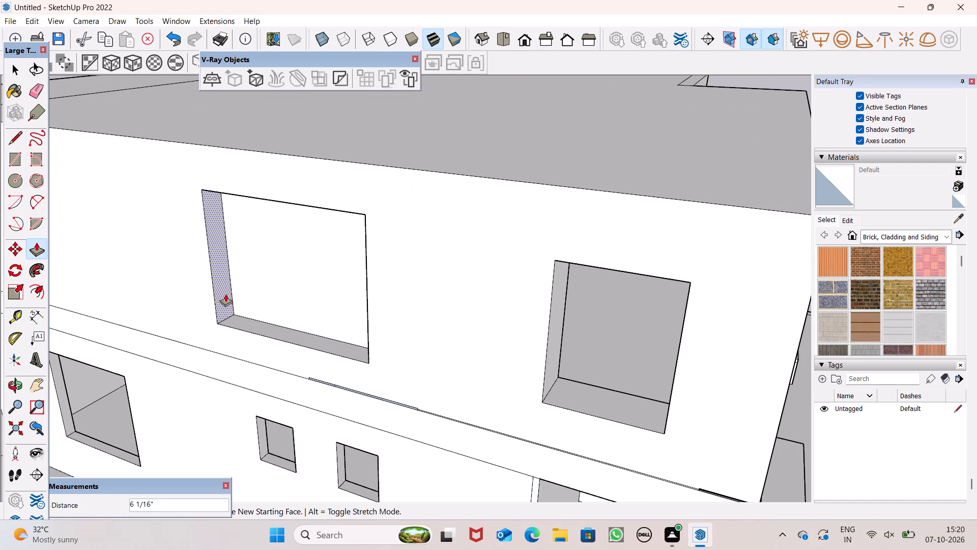
drag(225, 294, 220, 288)
drag(219, 286, 212, 281)
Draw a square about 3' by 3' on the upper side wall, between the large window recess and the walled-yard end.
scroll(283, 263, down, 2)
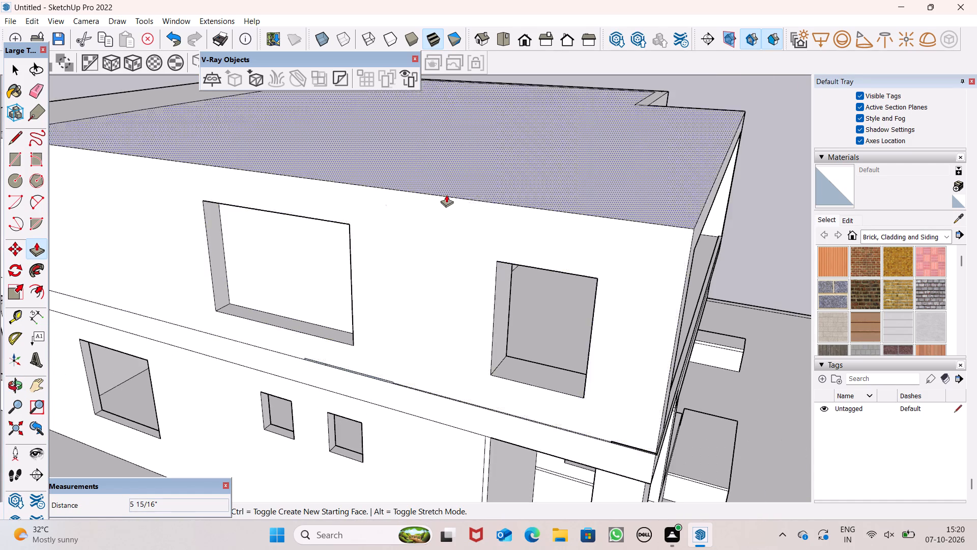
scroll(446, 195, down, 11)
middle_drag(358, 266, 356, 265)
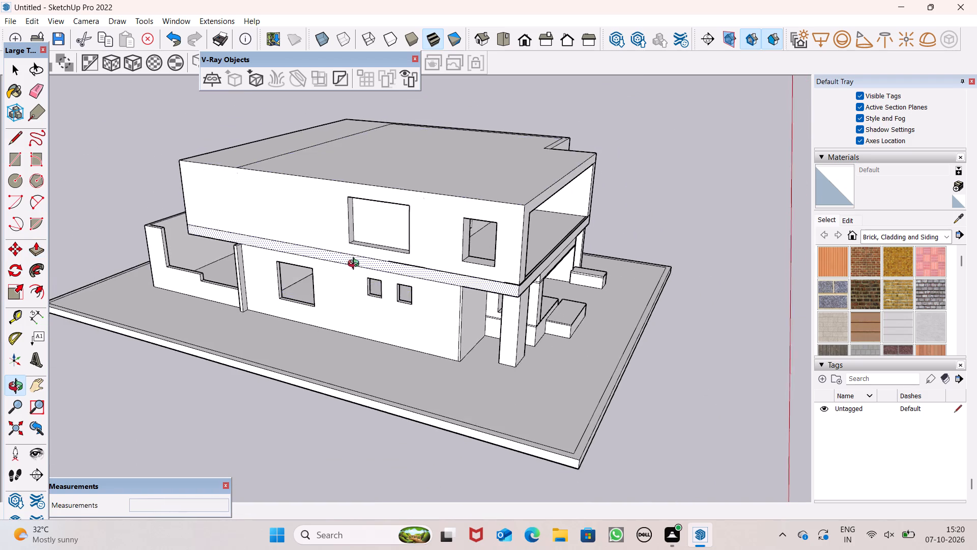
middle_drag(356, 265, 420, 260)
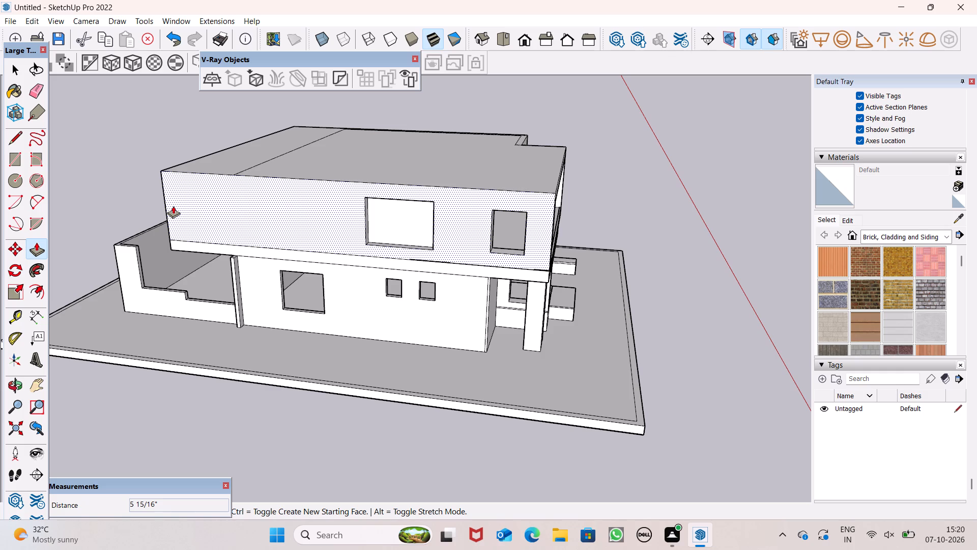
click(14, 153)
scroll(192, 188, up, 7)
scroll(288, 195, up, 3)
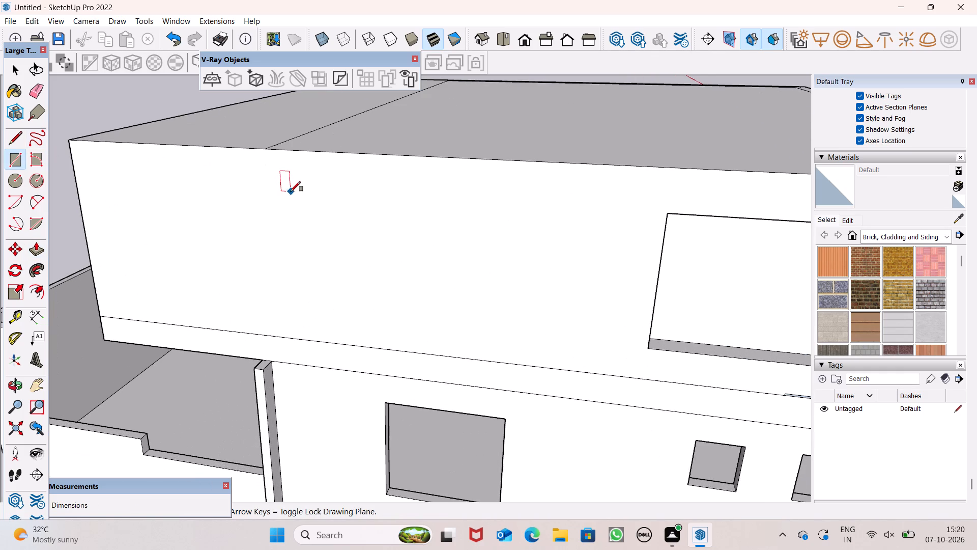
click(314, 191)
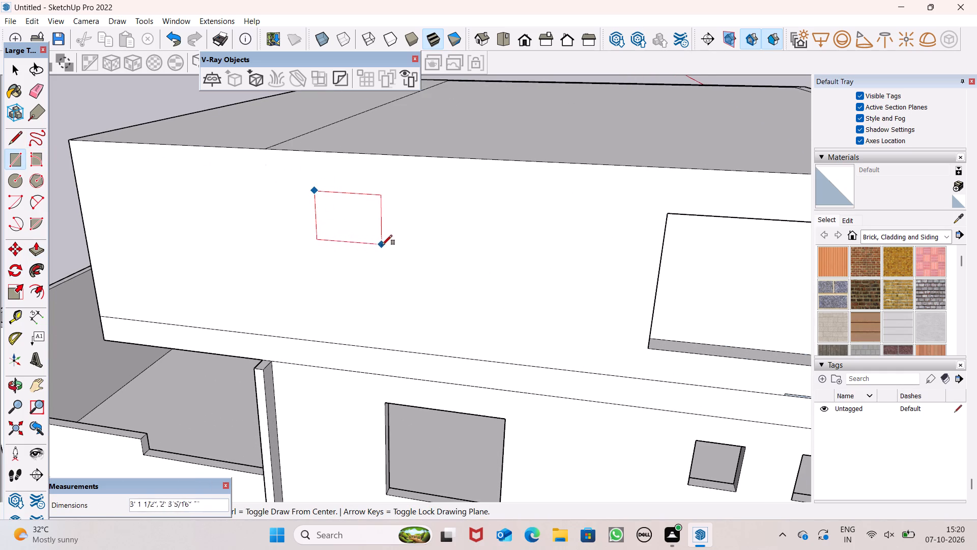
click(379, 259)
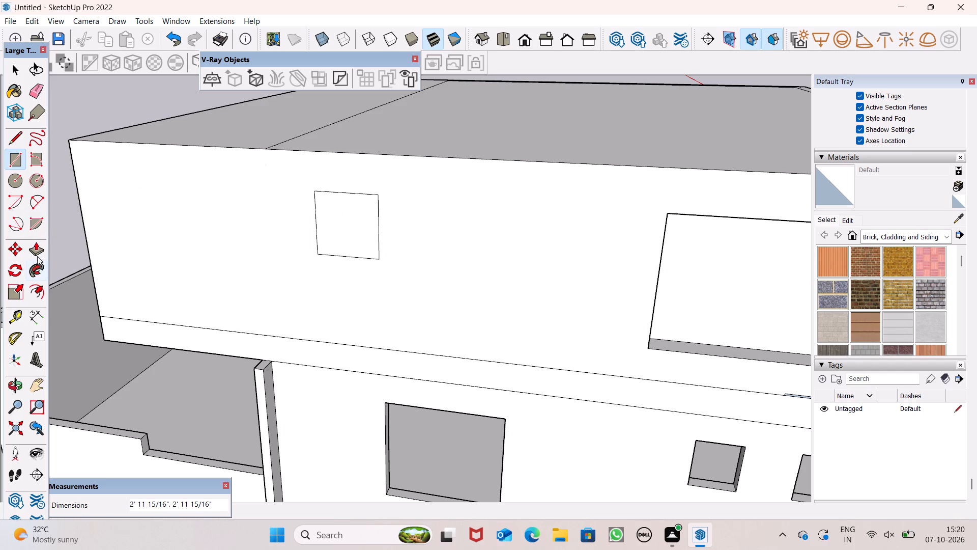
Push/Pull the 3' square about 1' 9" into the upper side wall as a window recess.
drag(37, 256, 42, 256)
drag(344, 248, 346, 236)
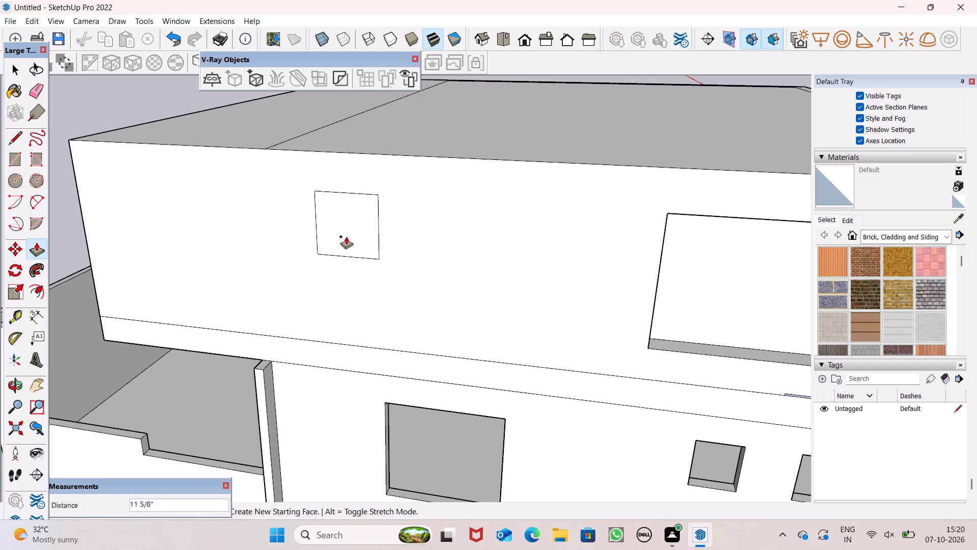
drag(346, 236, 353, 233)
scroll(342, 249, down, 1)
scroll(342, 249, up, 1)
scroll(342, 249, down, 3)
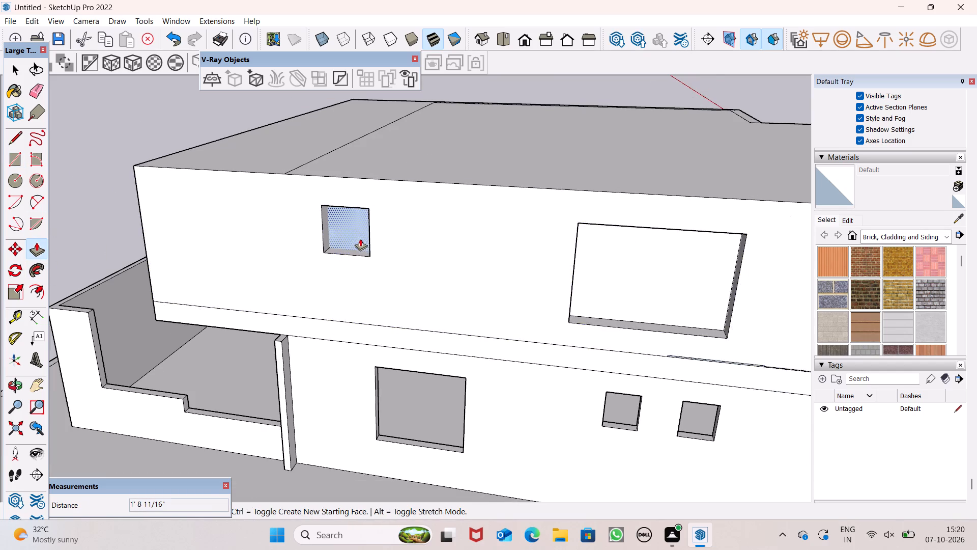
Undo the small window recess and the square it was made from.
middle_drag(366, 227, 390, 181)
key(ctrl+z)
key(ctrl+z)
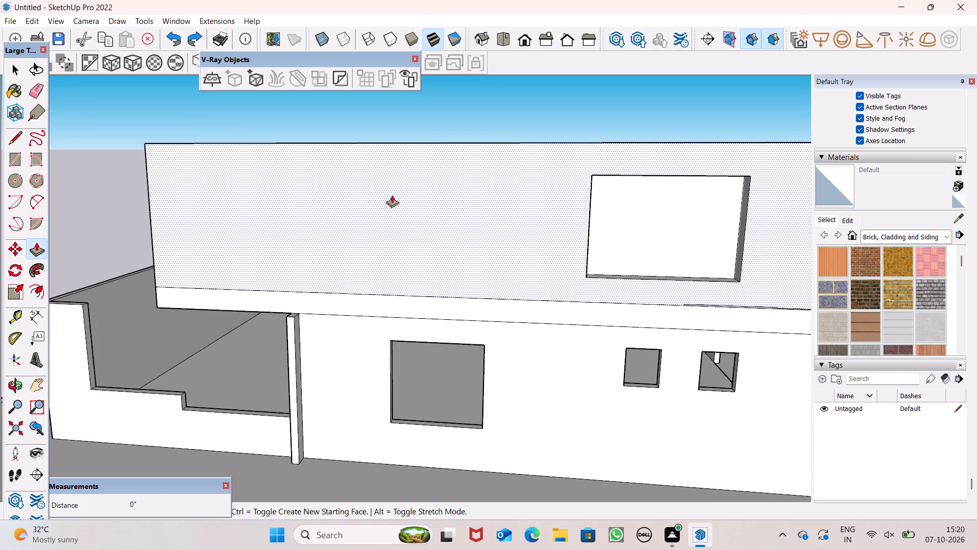
Draw a smaller square about 2' 4" by 2' 4" high on the upper side wall, toward the walled-yard end.
click(13, 157)
middle_drag(308, 170, 293, 194)
scroll(290, 194, up, 4)
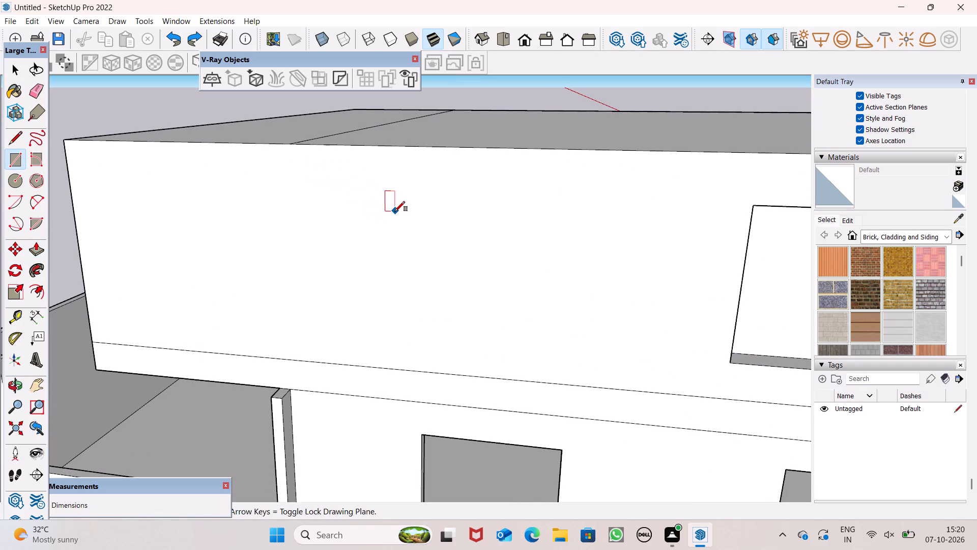
click(351, 192)
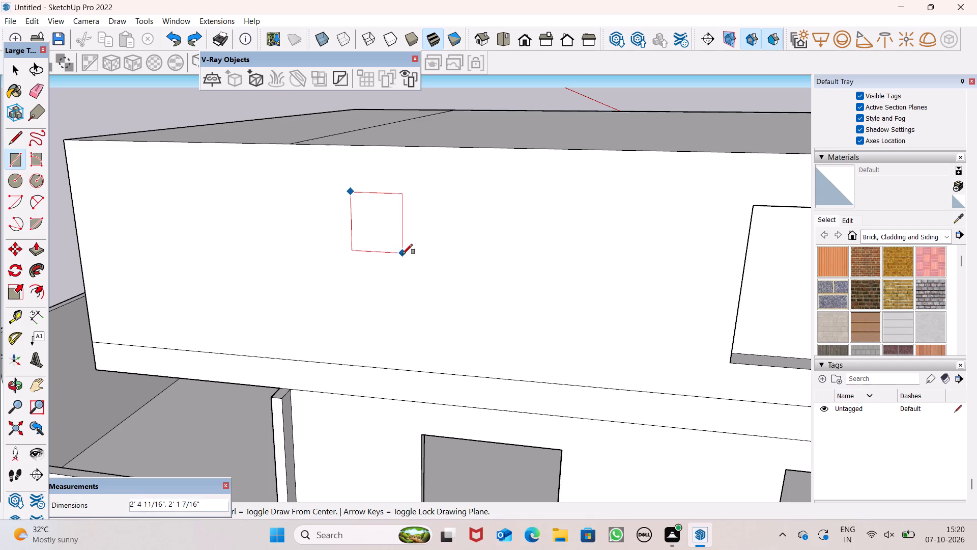
click(408, 252)
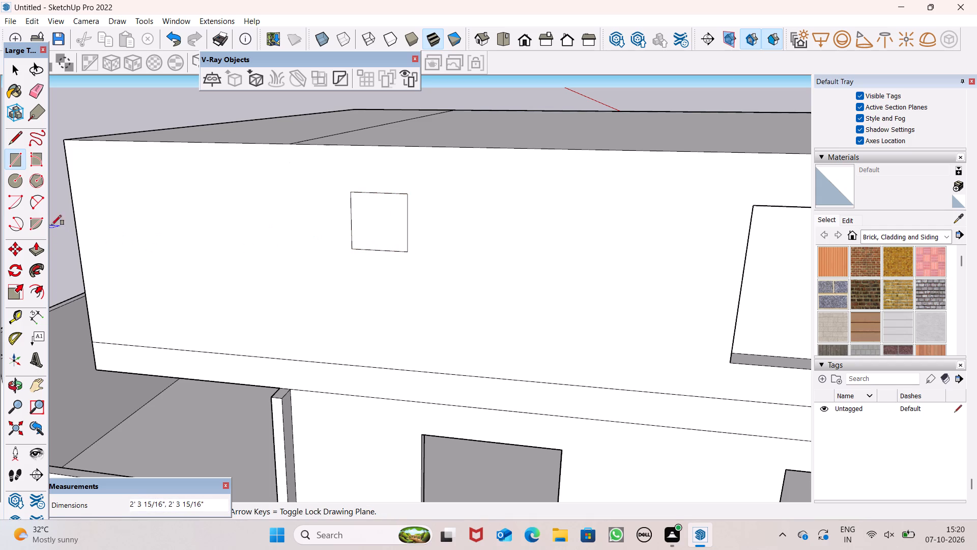
Push/Pull the small square into the upper side wall to form a small window recess.
click(36, 257)
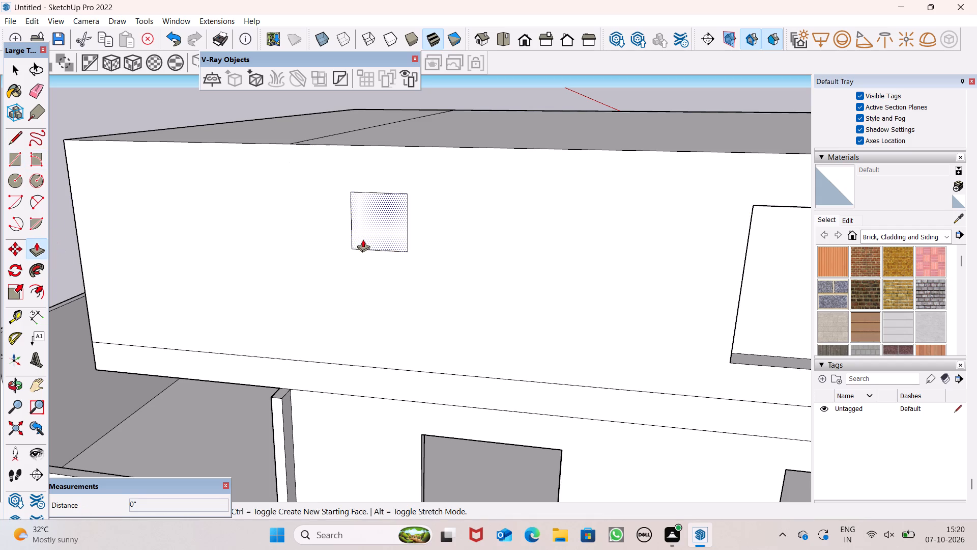
drag(363, 239, 390, 240)
click(390, 241)
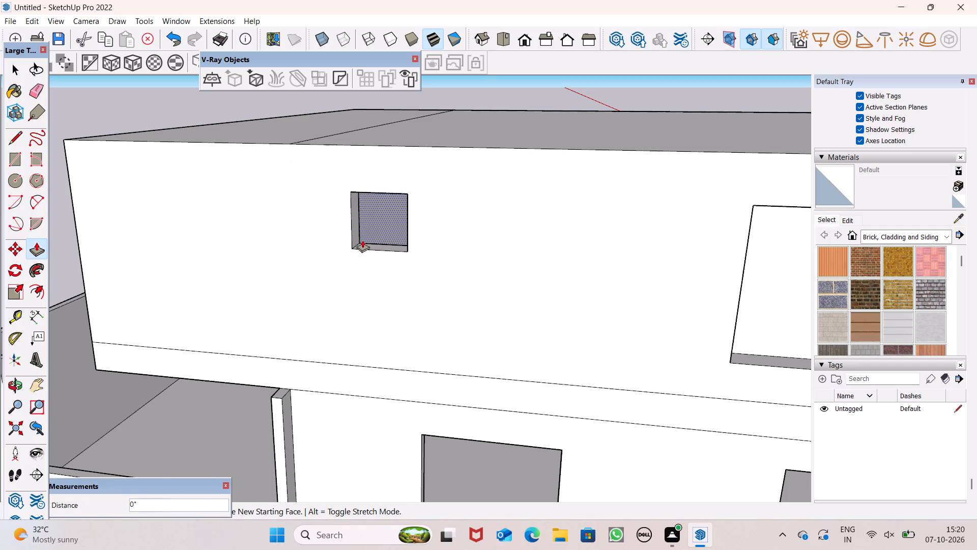
Draw an upright rectangle about 4' 3" wide by 5' 1" high between the small window recess and the walled-yard end of the upper wall.
scroll(362, 238, down, 7)
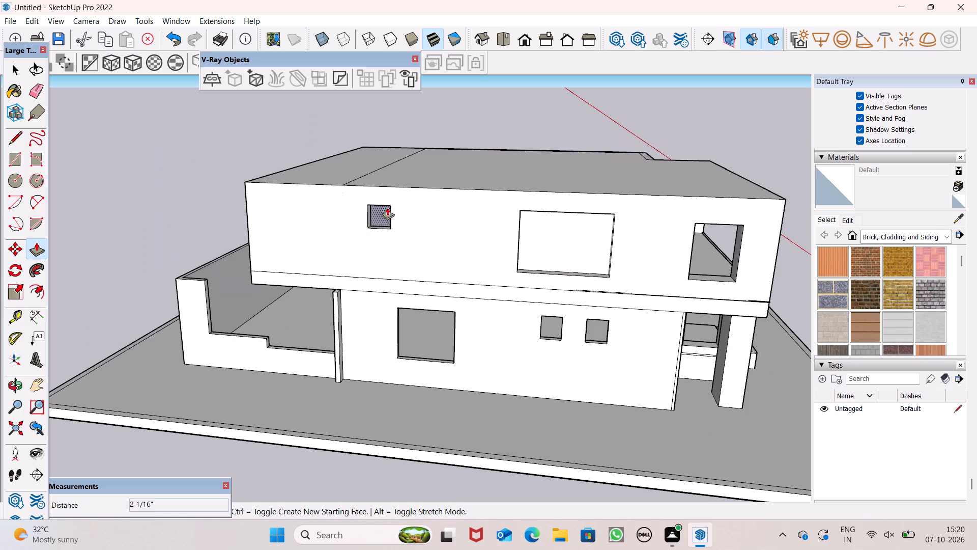
scroll(267, 218, up, 2)
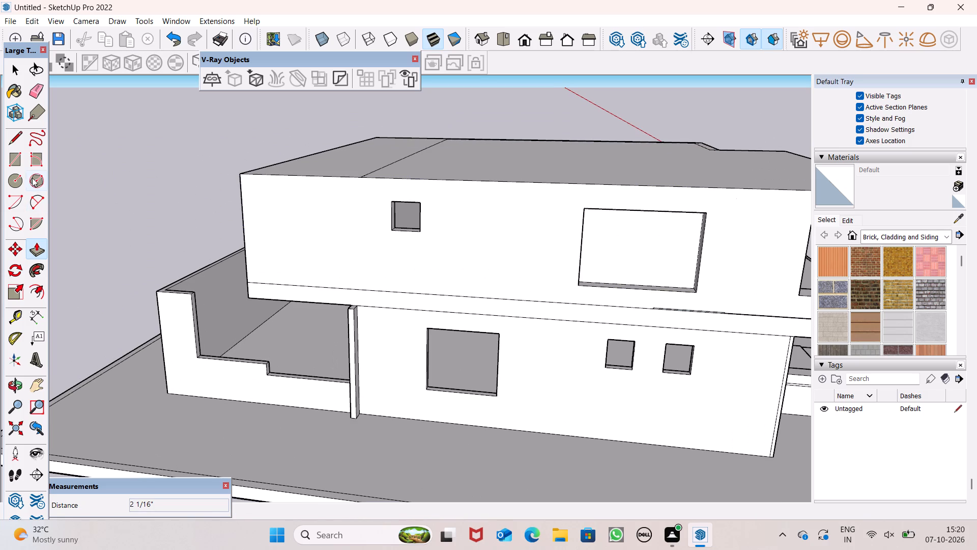
click(15, 159)
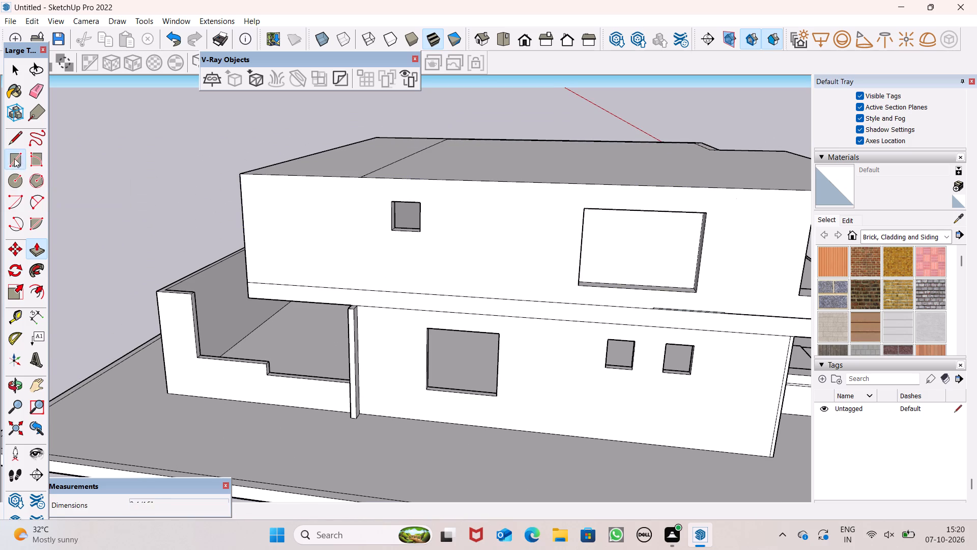
scroll(282, 232, up, 4)
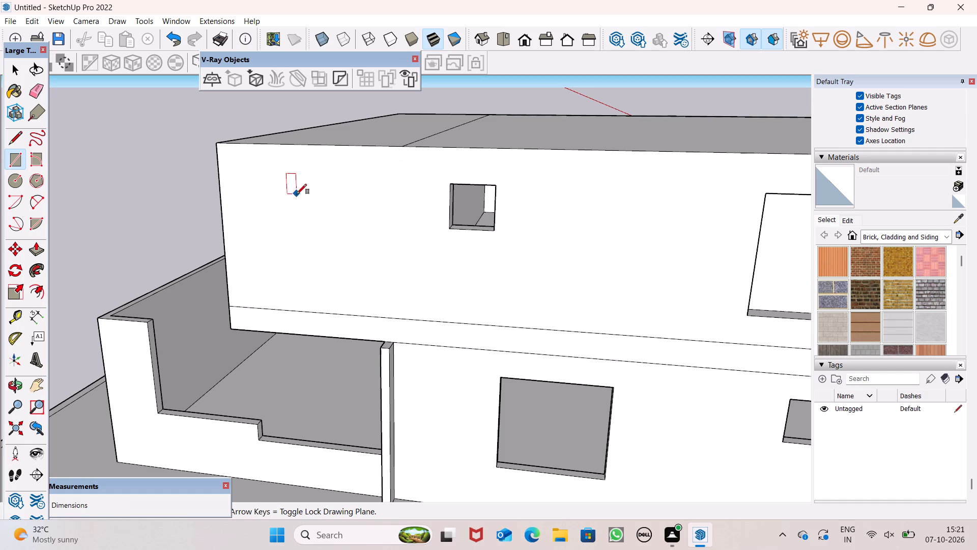
click(288, 188)
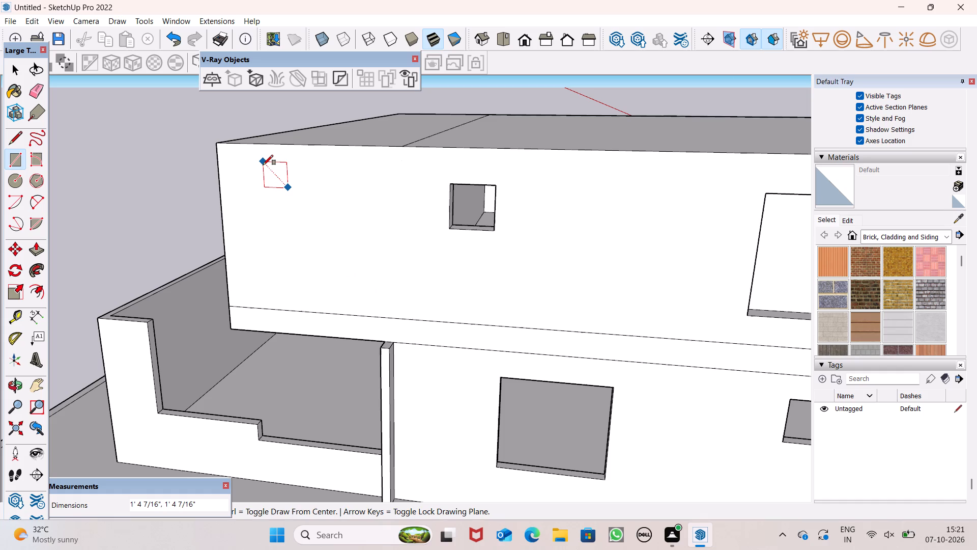
click(366, 283)
key(space)
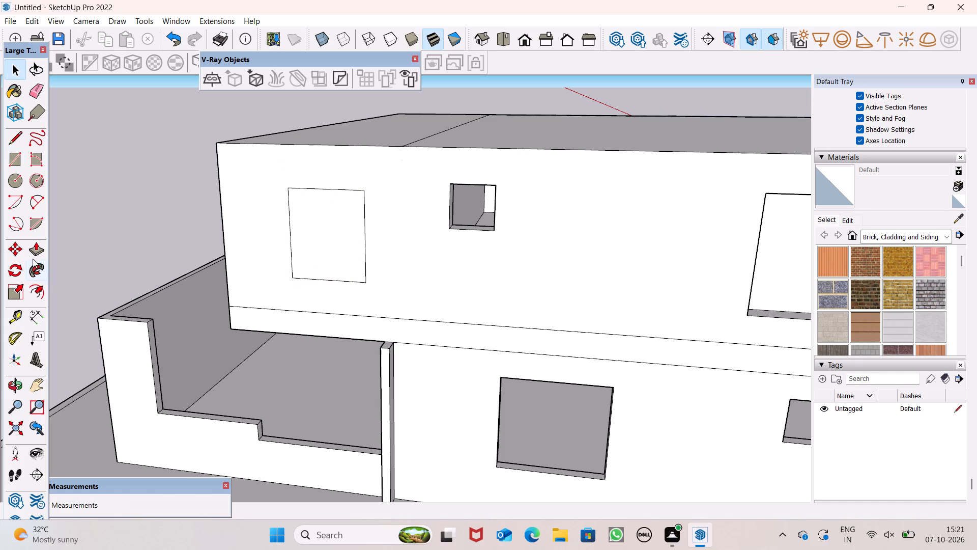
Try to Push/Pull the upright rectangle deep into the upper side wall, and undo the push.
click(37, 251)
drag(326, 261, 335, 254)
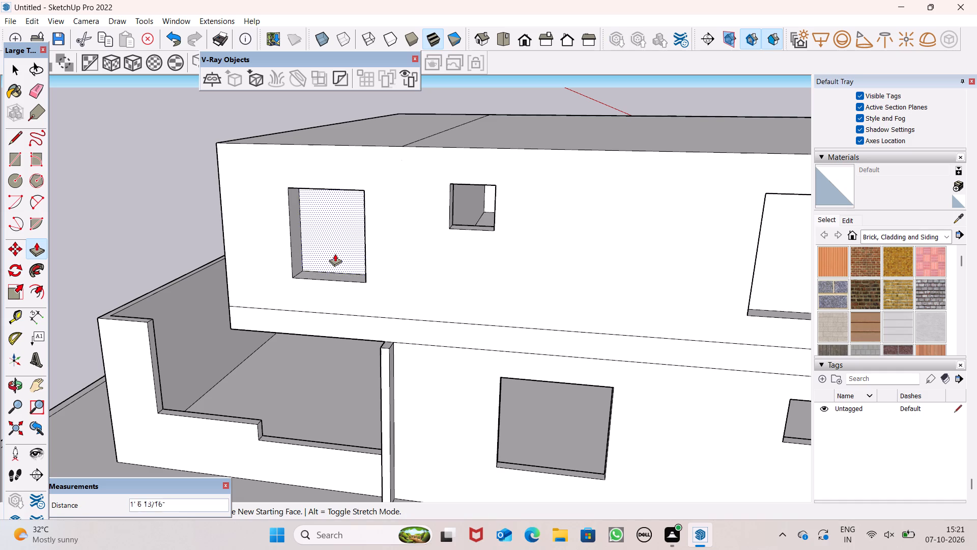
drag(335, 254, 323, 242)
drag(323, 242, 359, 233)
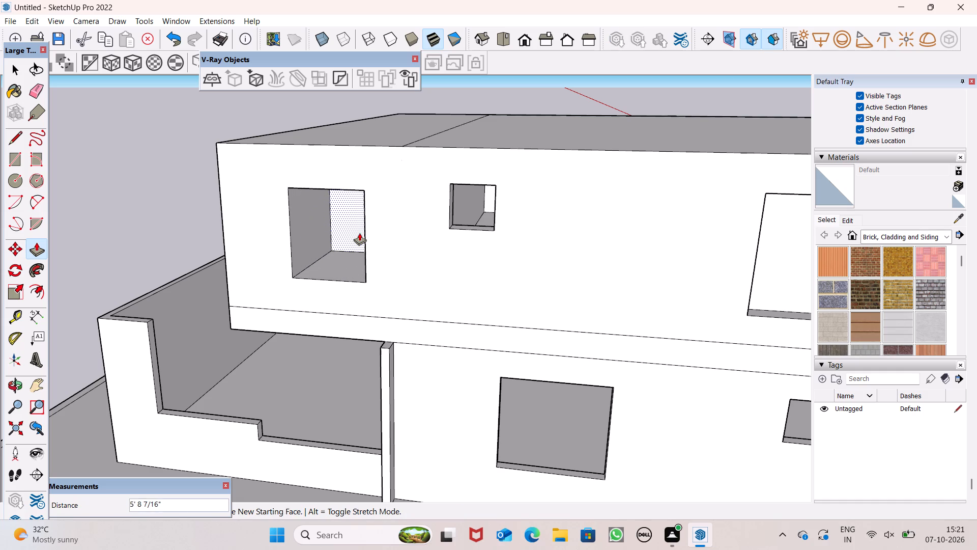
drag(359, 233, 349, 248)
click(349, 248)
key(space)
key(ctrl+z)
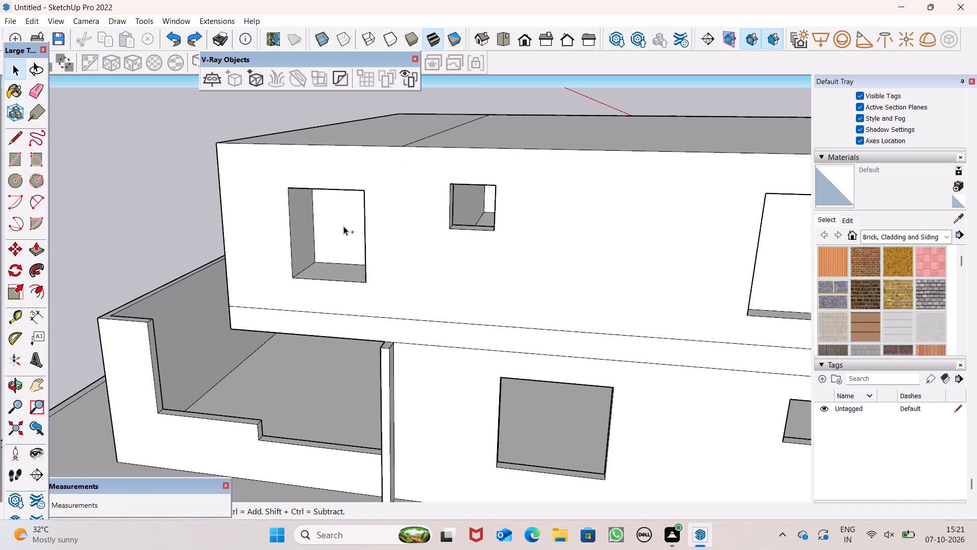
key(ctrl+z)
Push/Pull the upright rectangle a short way into the upper side wall to form a shallow window recess.
scroll(344, 213, down, 1)
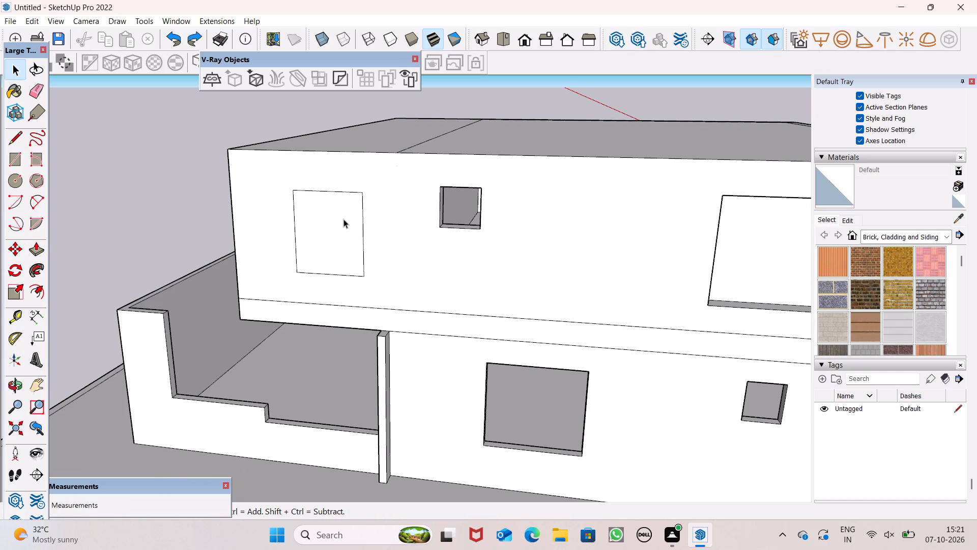
middle_drag(343, 219, 351, 170)
key(space)
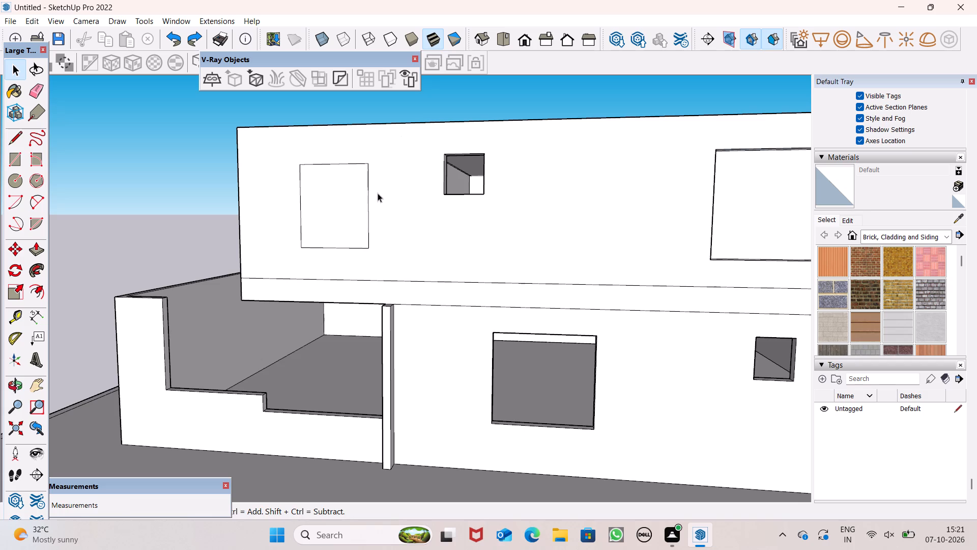
middle_drag(381, 200, 411, 276)
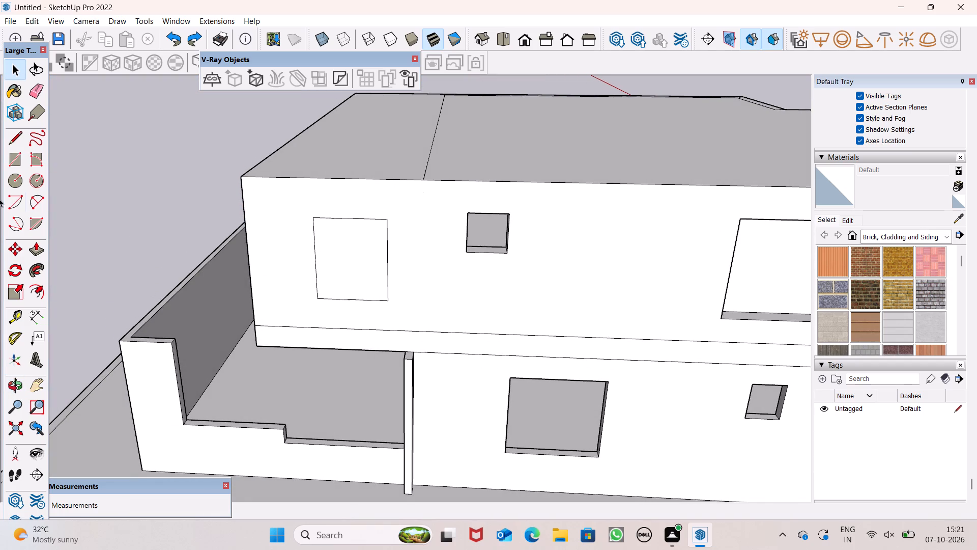
click(40, 255)
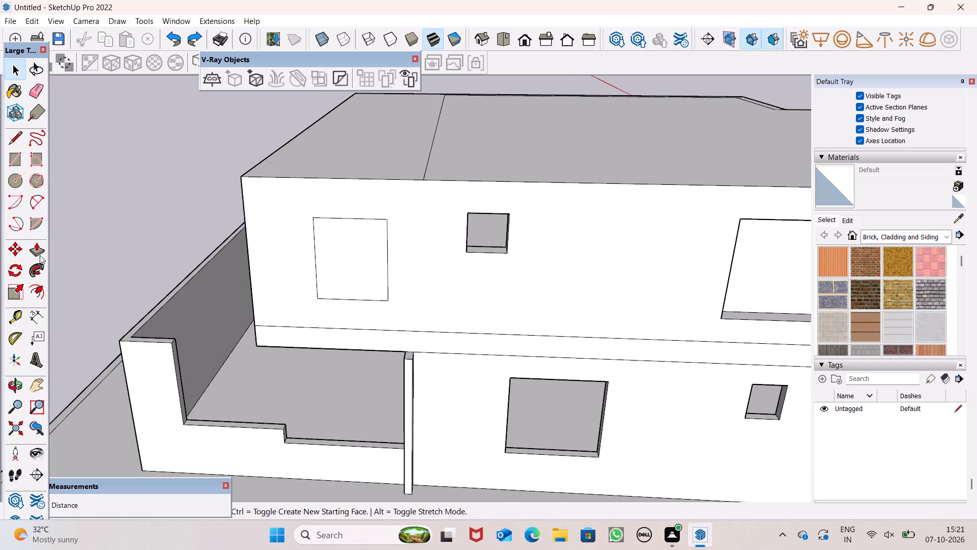
scroll(339, 278, up, 3)
click(352, 283)
click(355, 280)
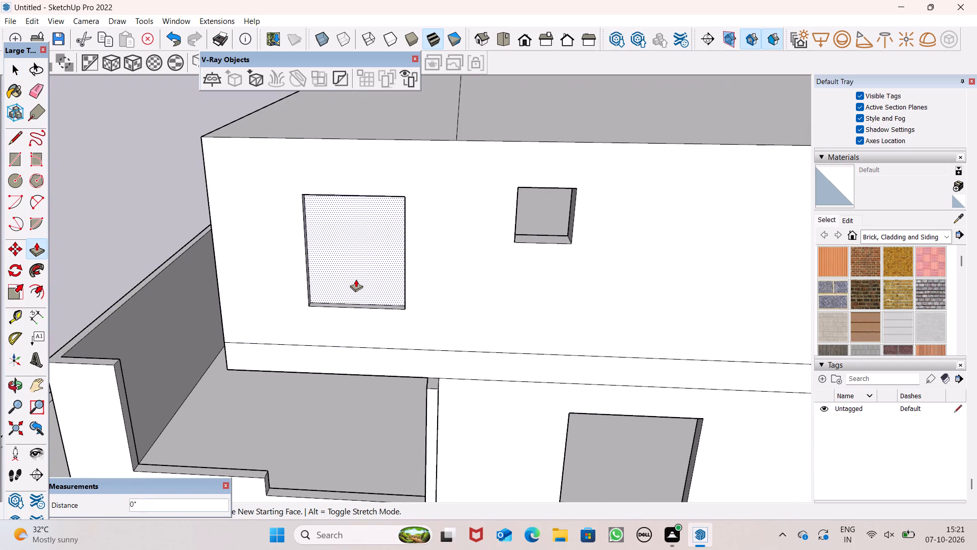
scroll(320, 240, down, 2)
key(space)
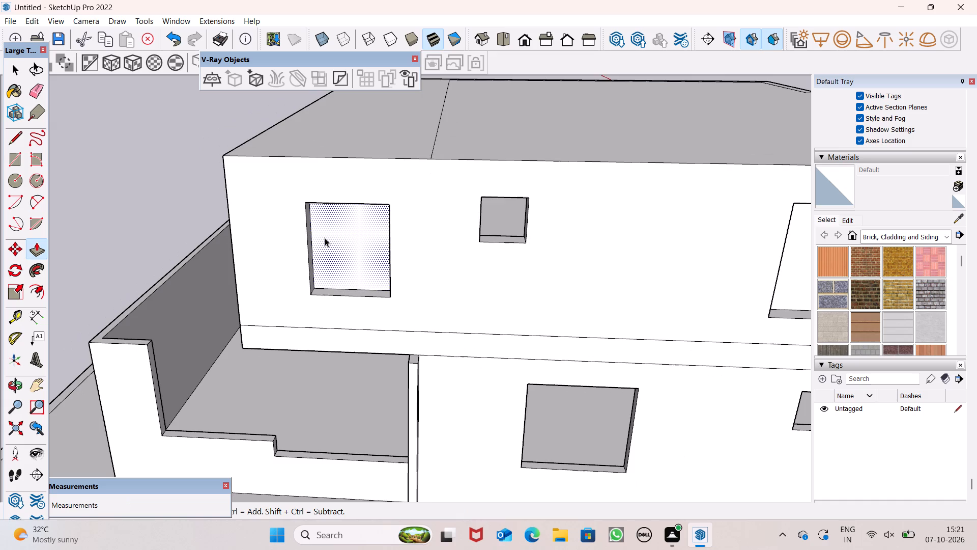
scroll(340, 242, down, 3)
middle_drag(343, 249, 325, 214)
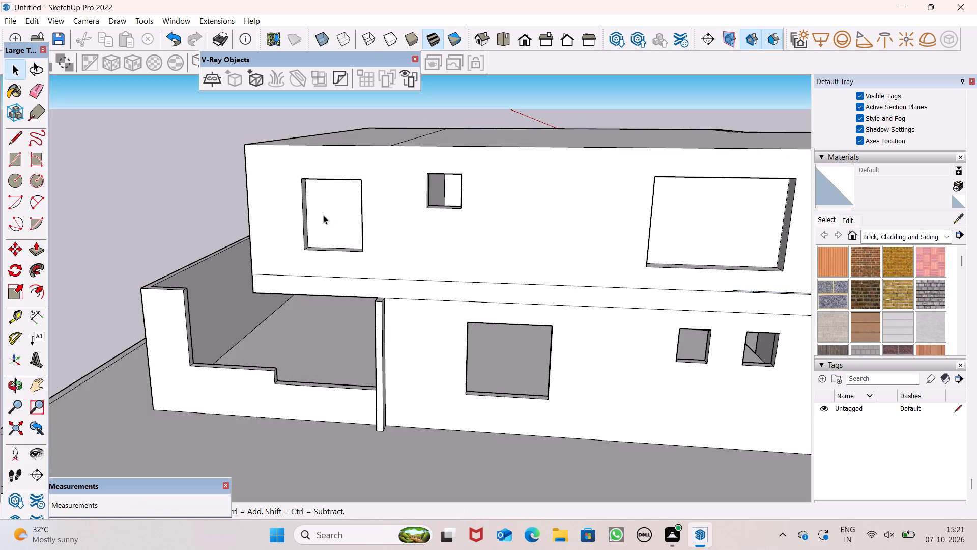
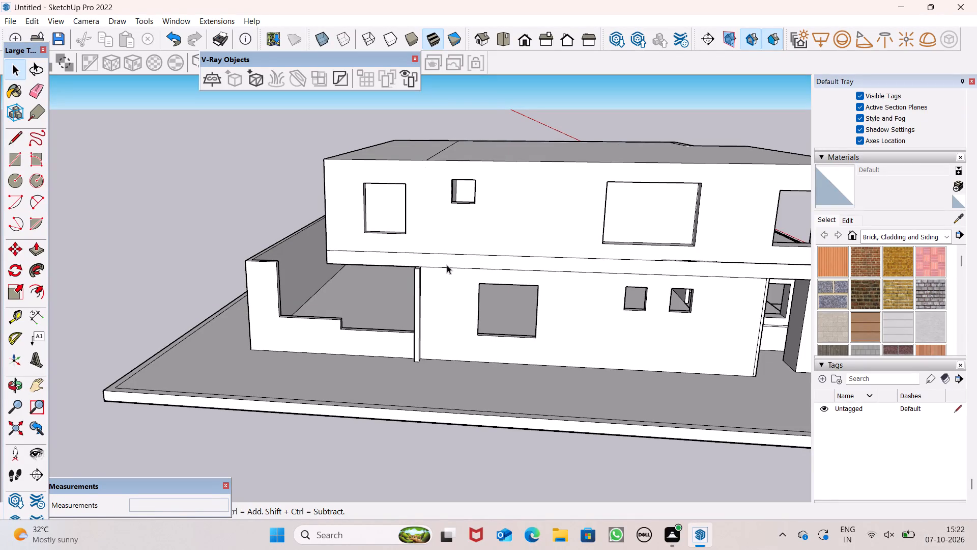
Examine the two-storey house and the low walled enclosure along its side from several angles.
scroll(388, 271, down, 3)
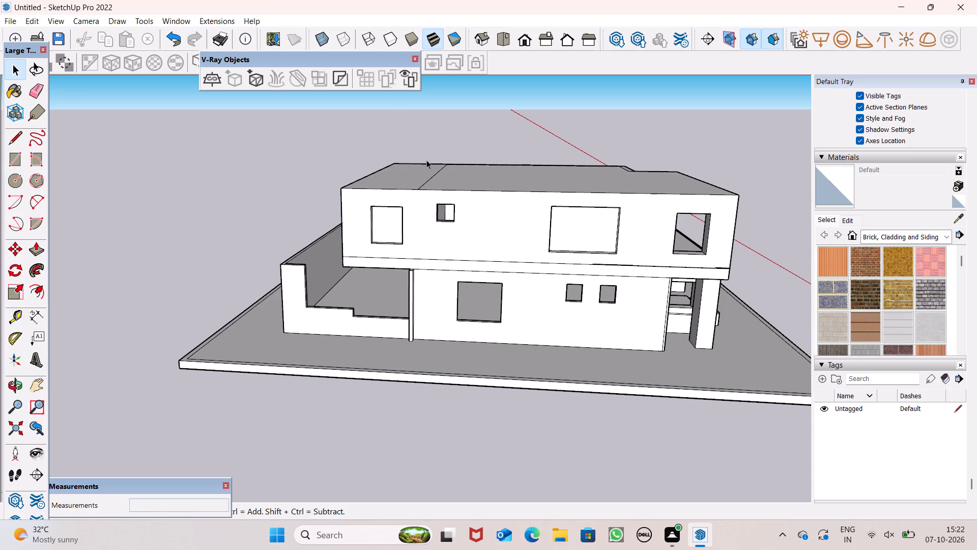
scroll(311, 193, down, 1)
scroll(429, 265, up, 1)
scroll(429, 262, down, 1)
scroll(429, 262, up, 2)
middle_drag(430, 296, 432, 300)
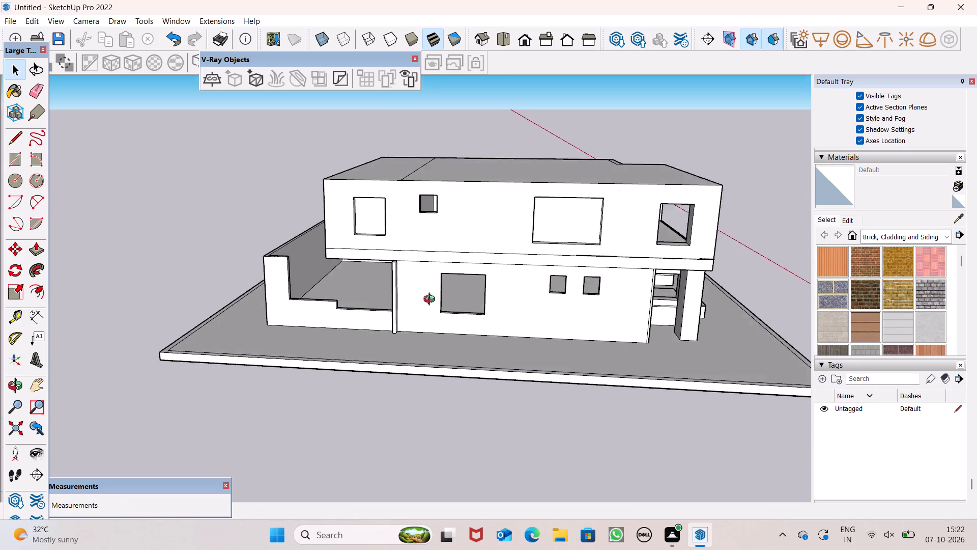
middle_drag(432, 300, 622, 368)
scroll(618, 389, up, 1)
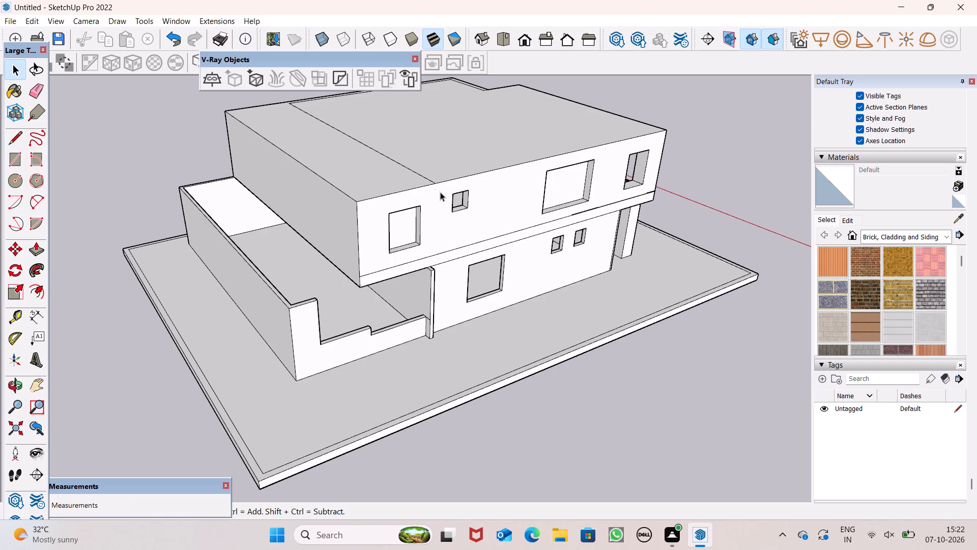
scroll(395, 254, down, 3)
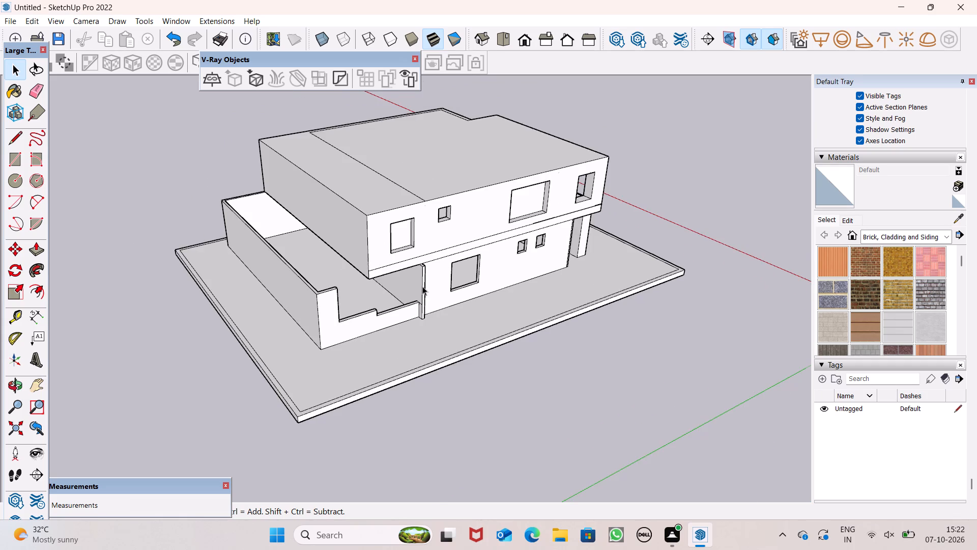
scroll(422, 286, down, 2)
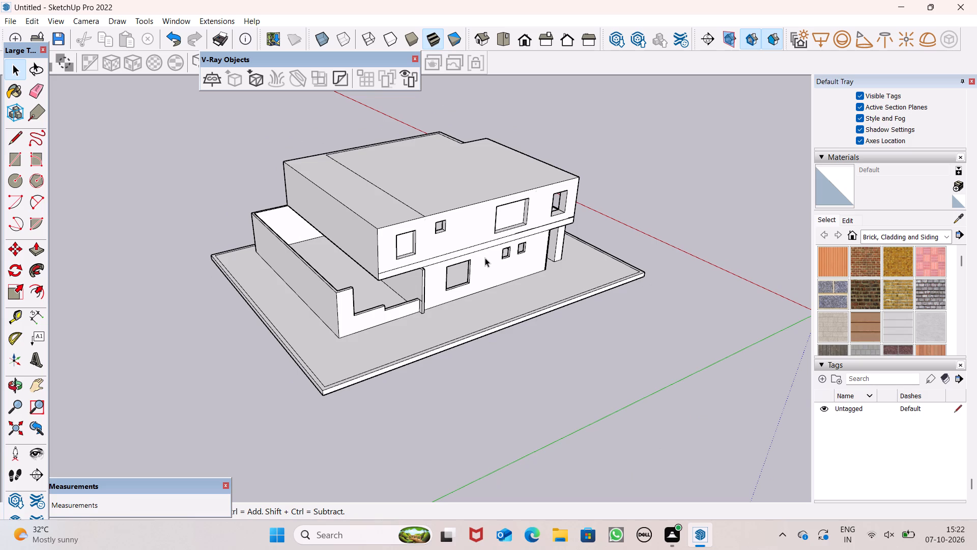
scroll(333, 256, down, 2)
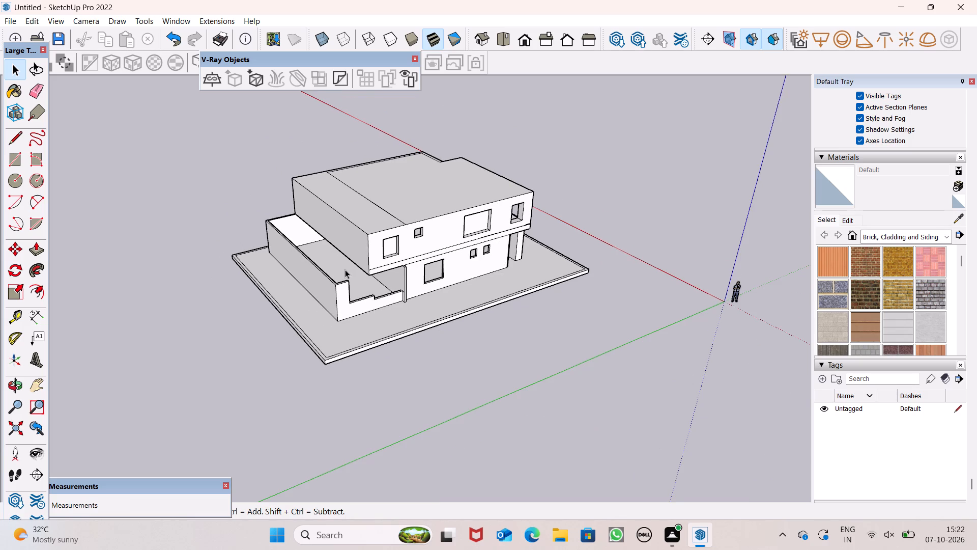
middle_drag(360, 293, 286, 377)
scroll(321, 299, up, 6)
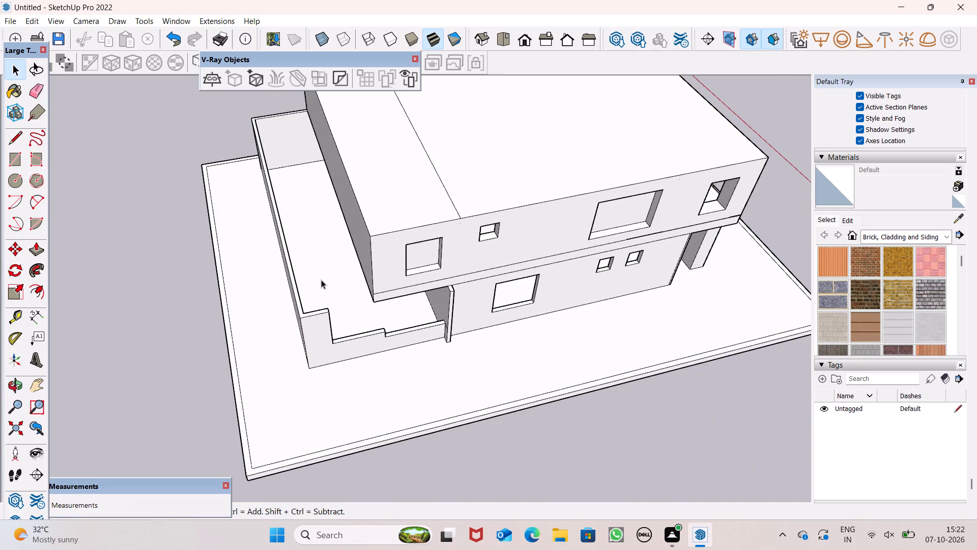
middle_drag(352, 292, 536, 193)
scroll(510, 239, up, 1)
middle_drag(511, 254, 512, 255)
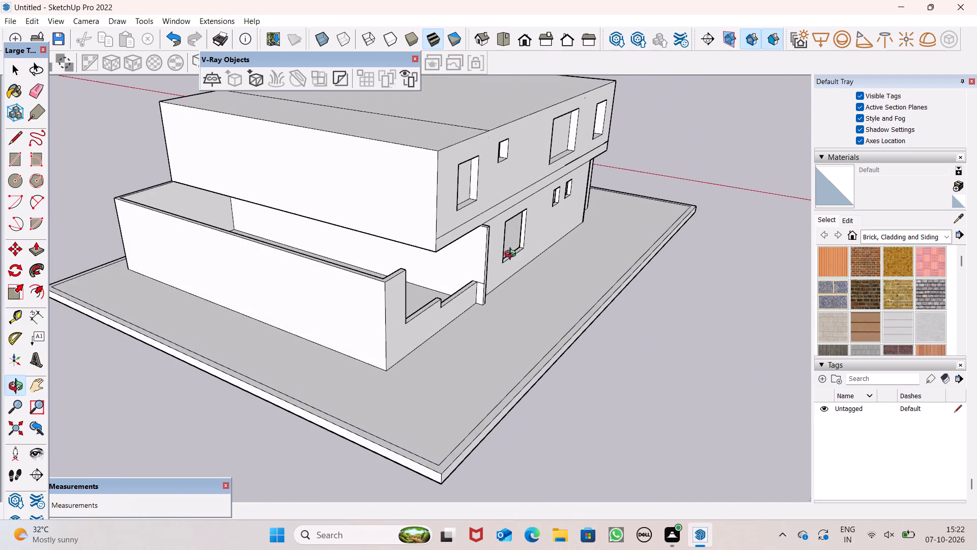
middle_drag(512, 255, 452, 285)
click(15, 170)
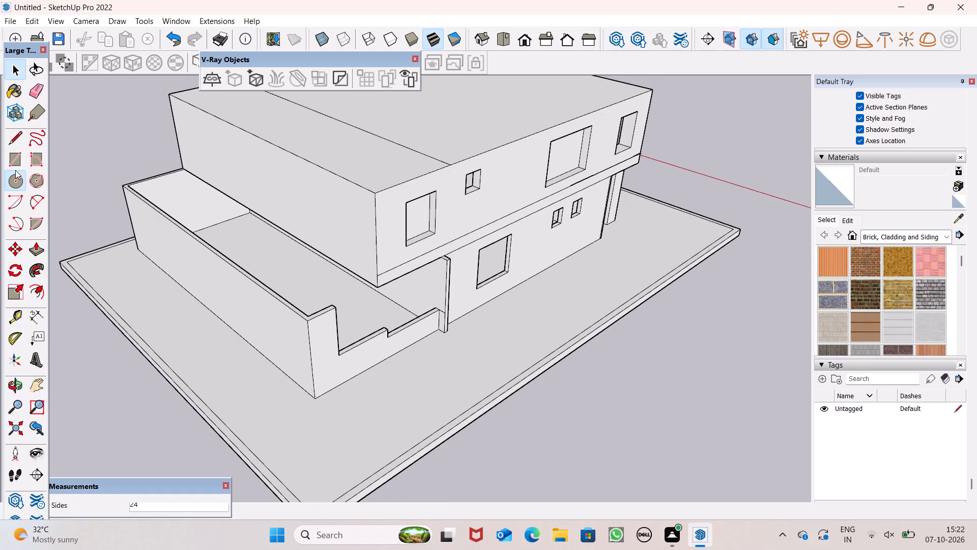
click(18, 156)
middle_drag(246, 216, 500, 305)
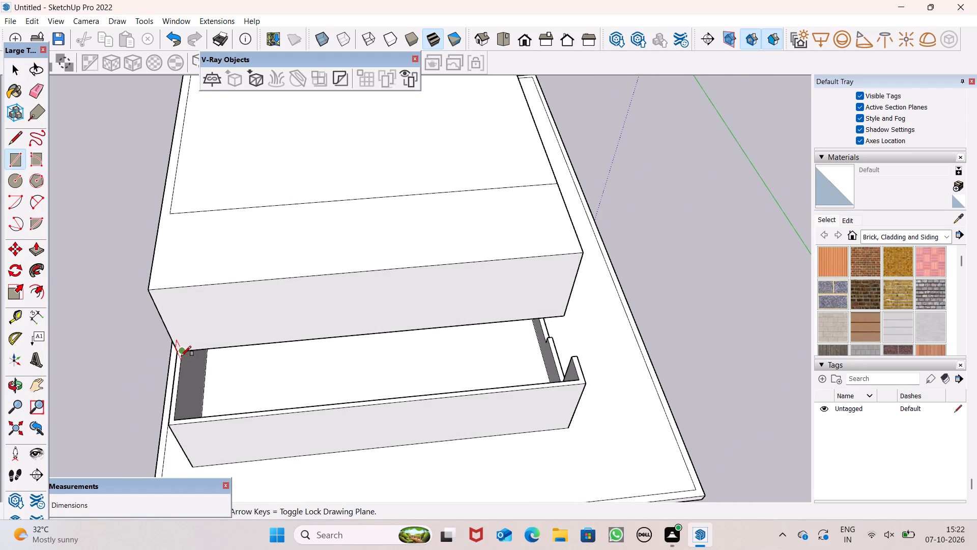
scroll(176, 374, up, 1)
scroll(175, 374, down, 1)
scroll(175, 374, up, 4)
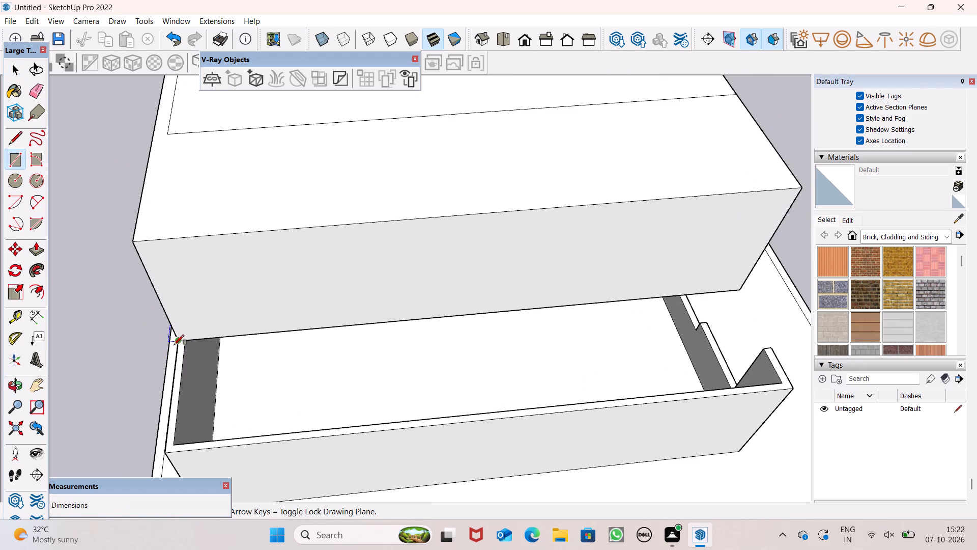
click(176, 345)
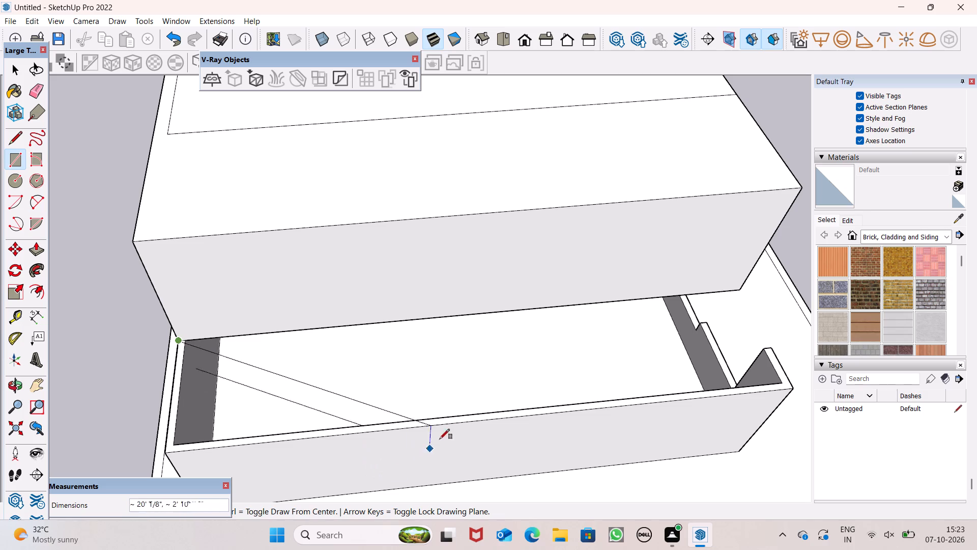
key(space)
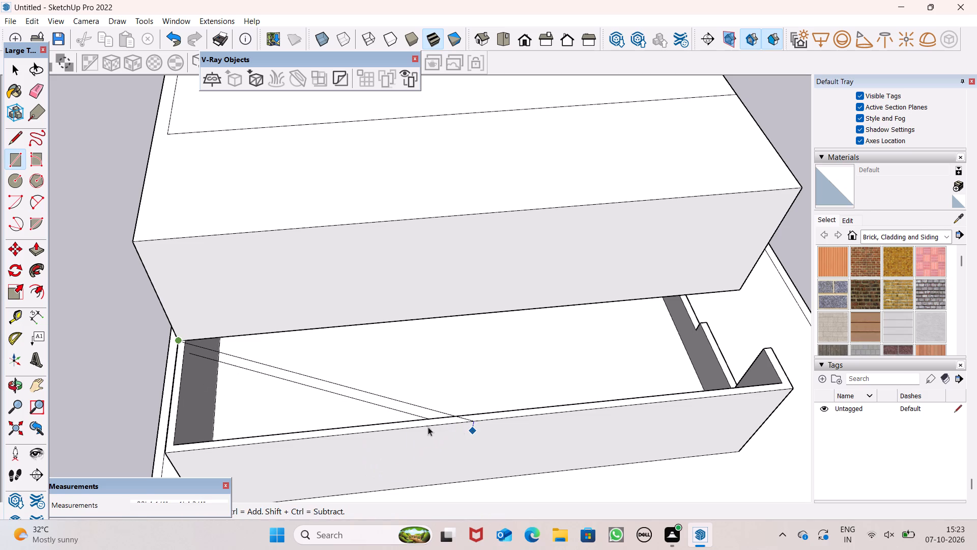
Draw a rectangle about 43' 2 1/8" by 8' 11" across the open top of the low walled side enclosure, up to its outer corner.
click(22, 162)
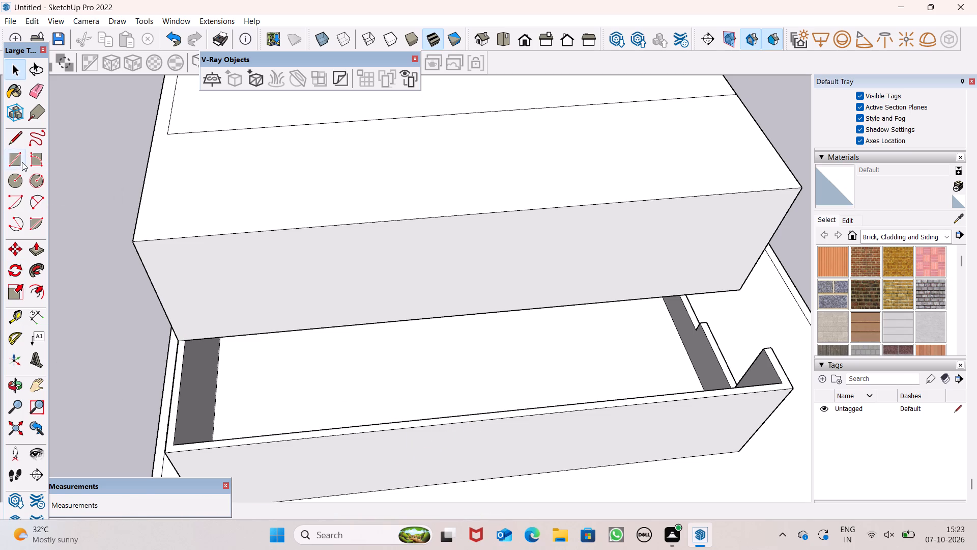
scroll(141, 241, down, 1)
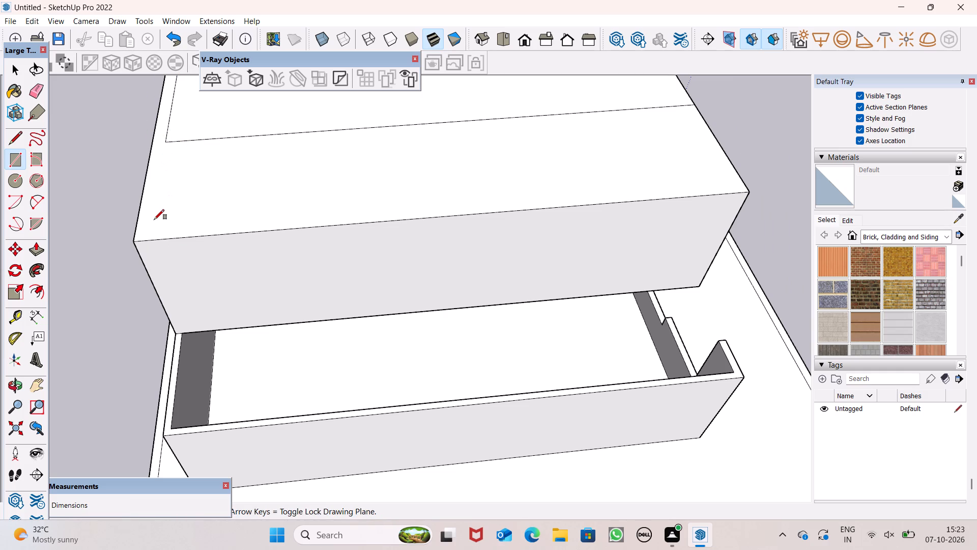
scroll(153, 227, down, 4)
scroll(178, 354, up, 1)
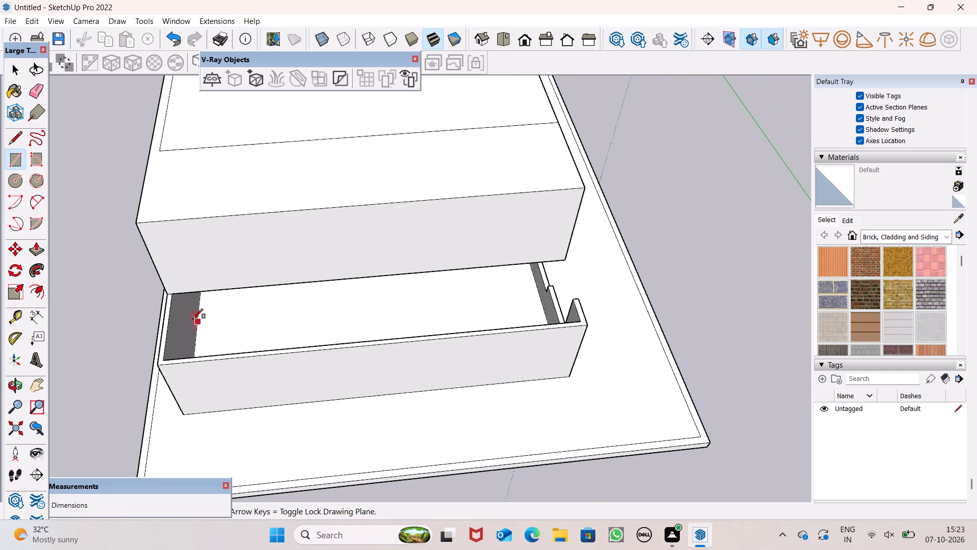
scroll(188, 315, down, 1)
middle_drag(185, 322, 196, 365)
scroll(195, 365, up, 1)
scroll(192, 360, down, 1)
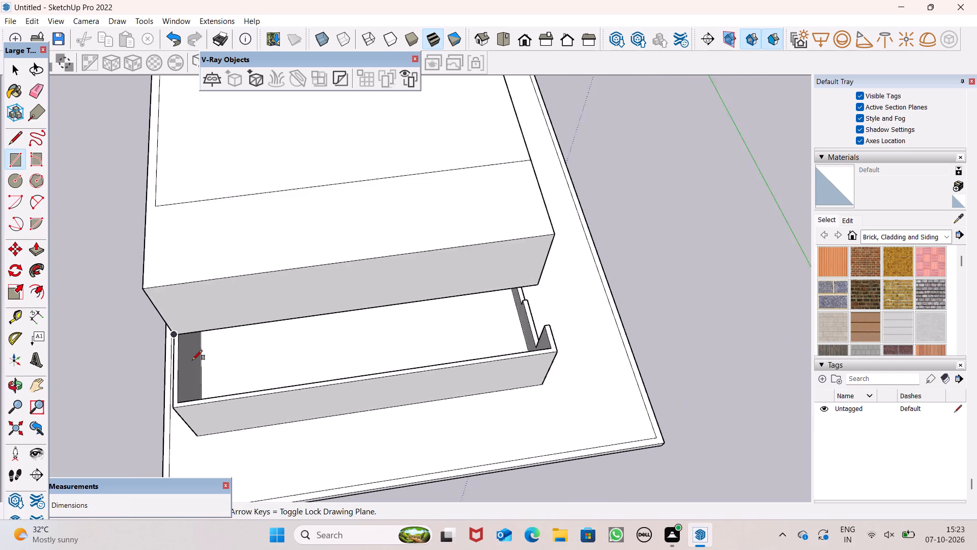
scroll(192, 360, down, 3)
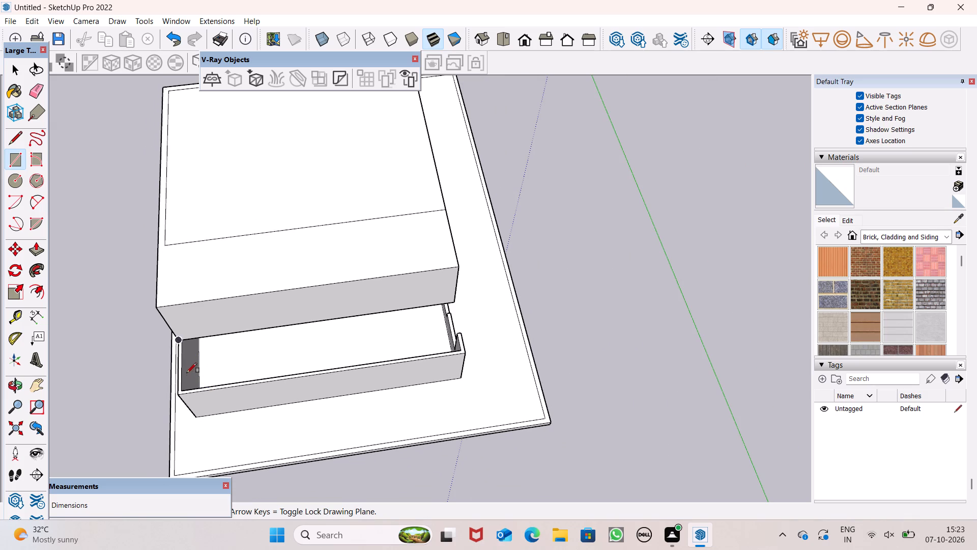
scroll(208, 376, up, 3)
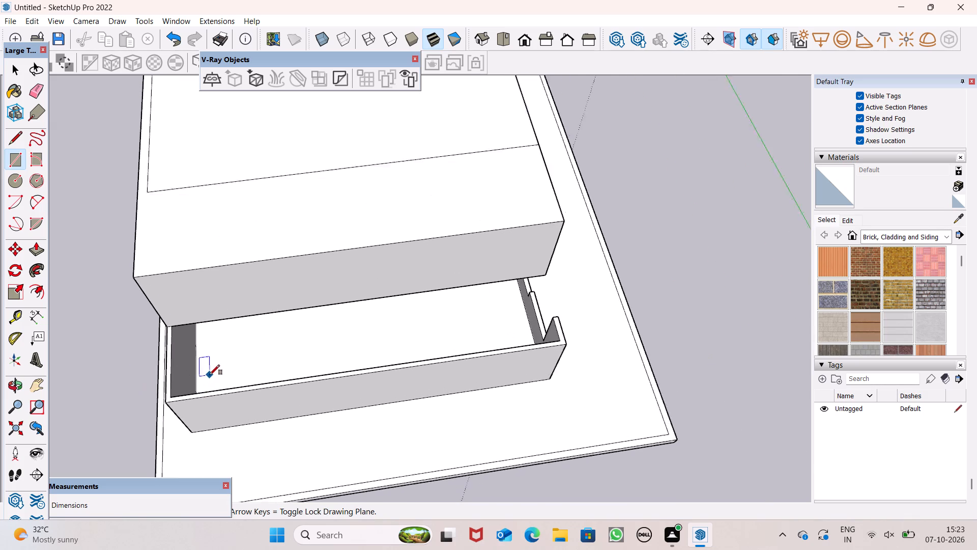
scroll(210, 375, up, 2)
scroll(210, 375, down, 1)
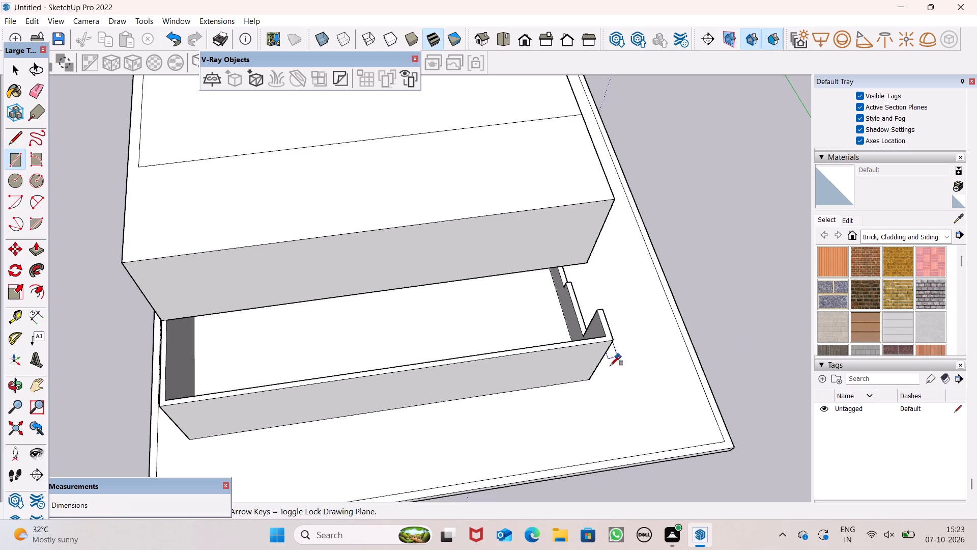
scroll(147, 379, up, 7)
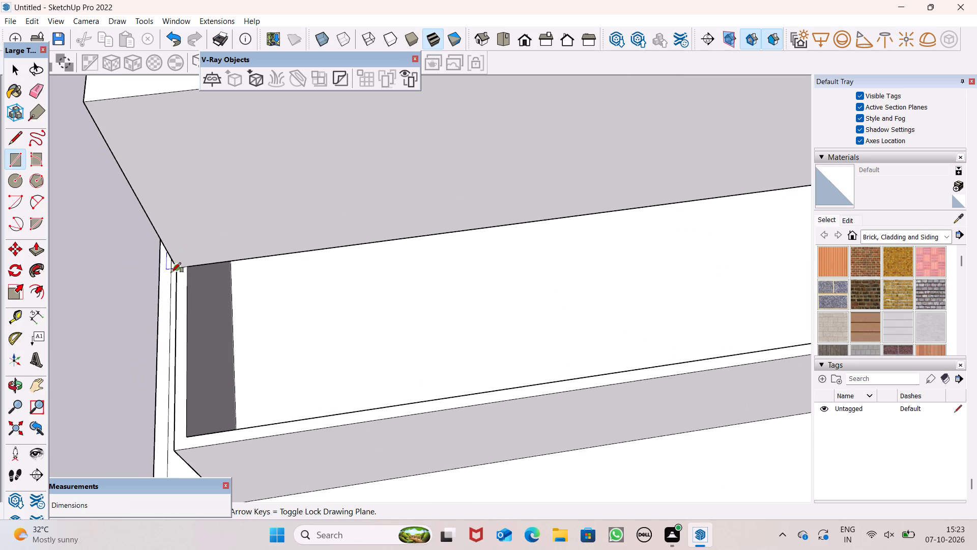
click(178, 271)
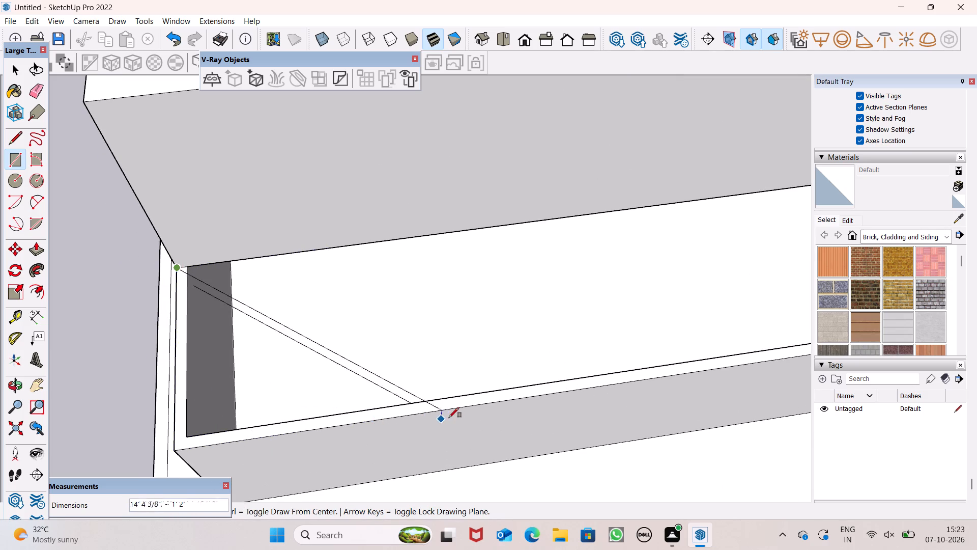
scroll(452, 417, down, 7)
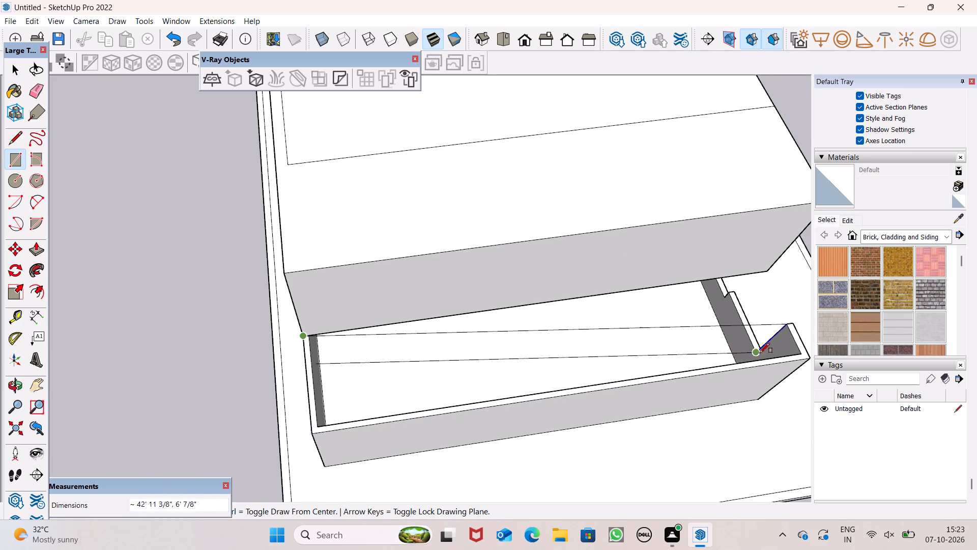
click(806, 362)
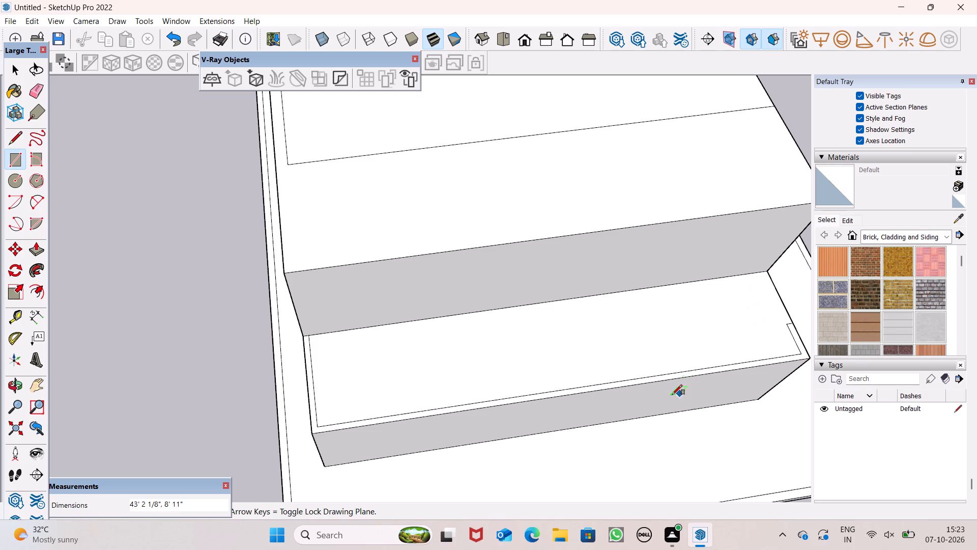
key(space)
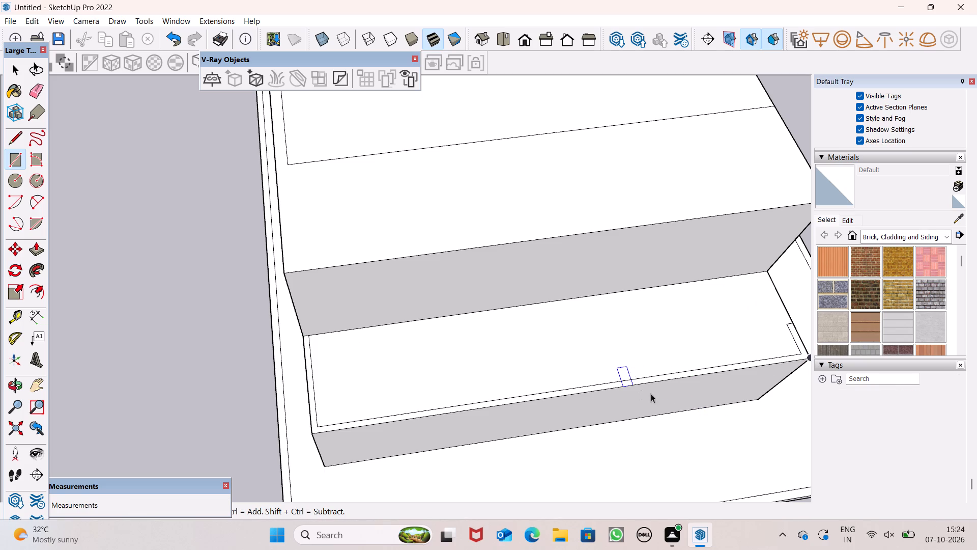
Draw a line about 5' 5 13/16" long from the end of the inner wall outline to the upper storey's wall, on the enclosure's top face.
scroll(735, 143, down, 1)
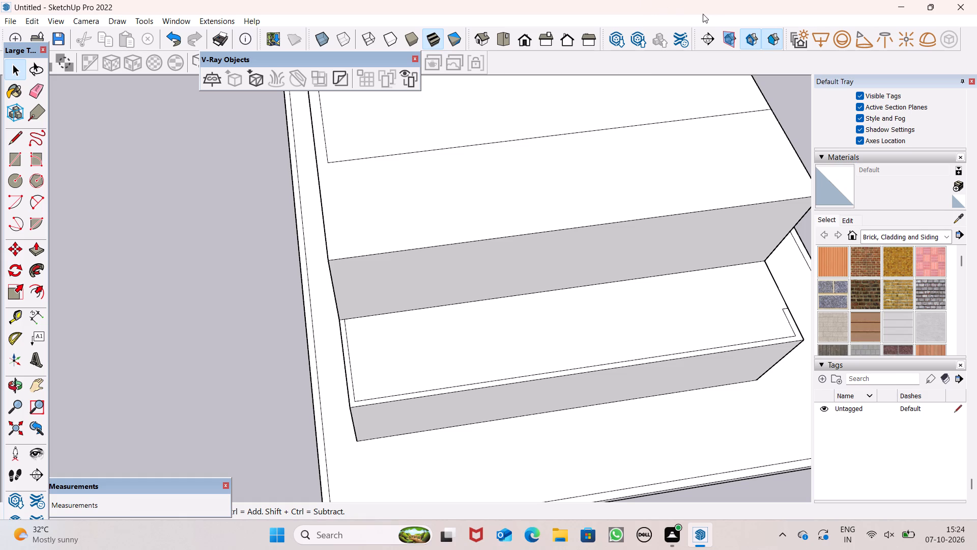
scroll(769, 101, down, 2)
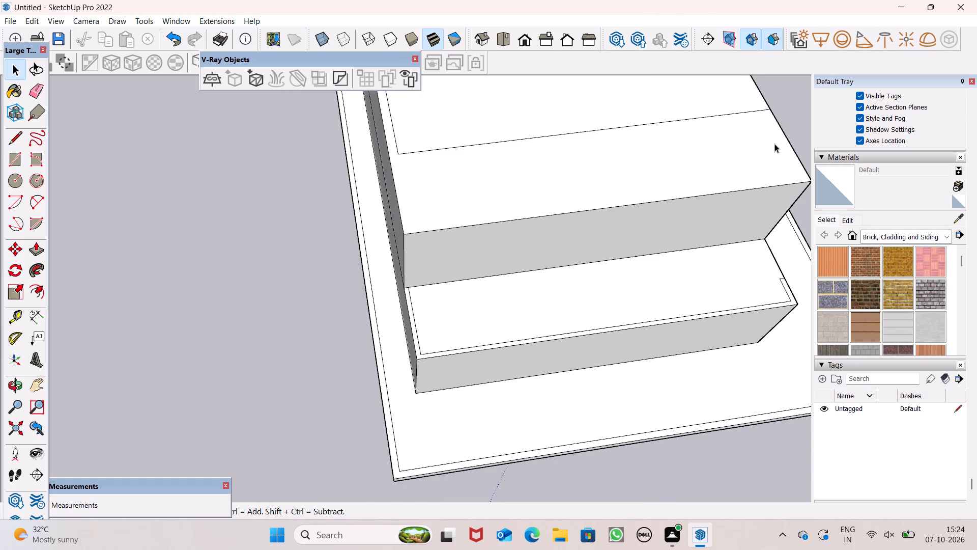
scroll(429, 209, down, 3)
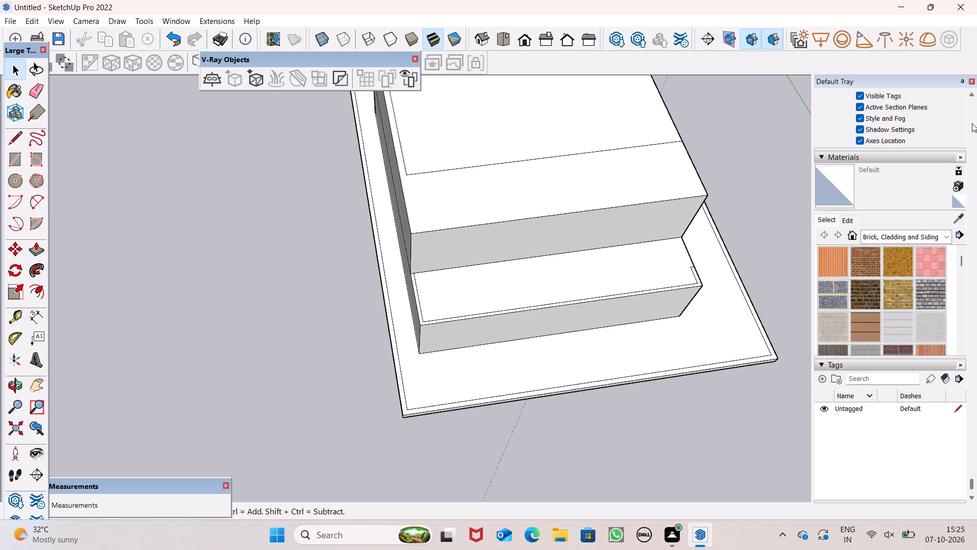
scroll(432, 293, down, 1)
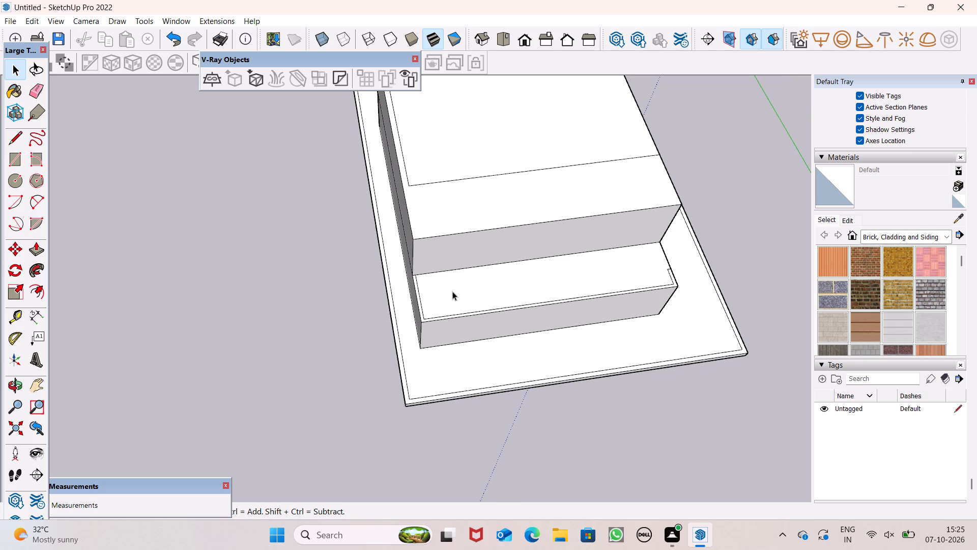
scroll(478, 306, down, 3)
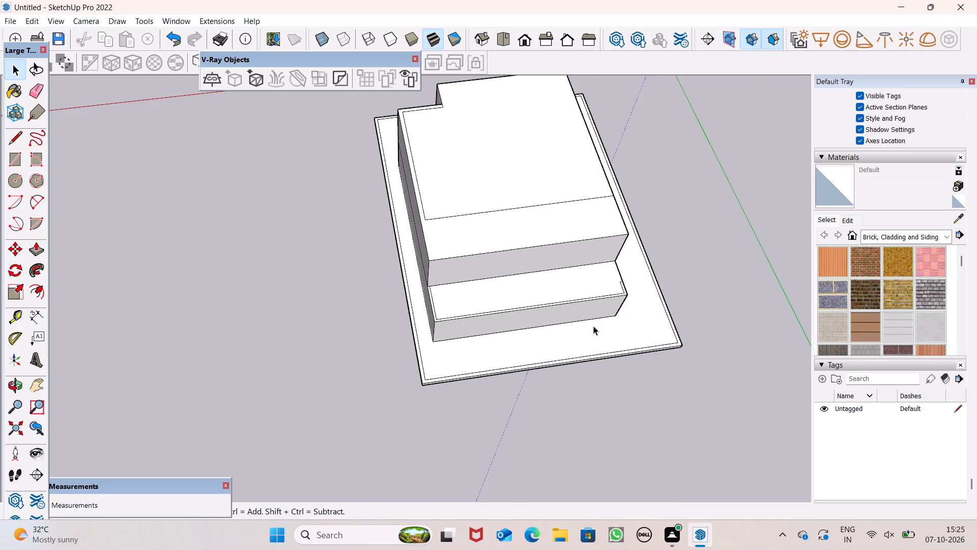
scroll(685, 335, up, 2)
scroll(660, 295, up, 1)
middle_drag(660, 295, 502, 341)
scroll(637, 389, up, 6)
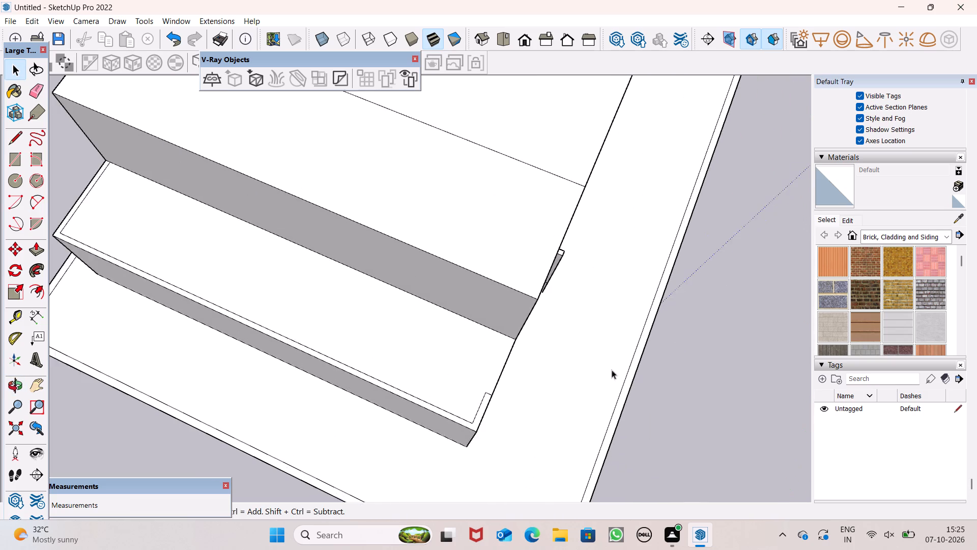
scroll(612, 370, up, 1)
click(8, 141)
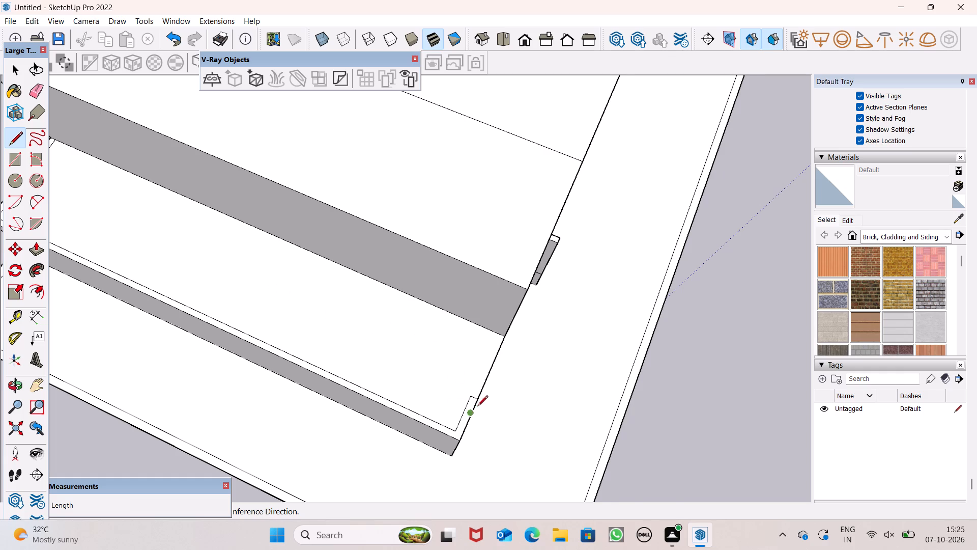
scroll(493, 398, up, 5)
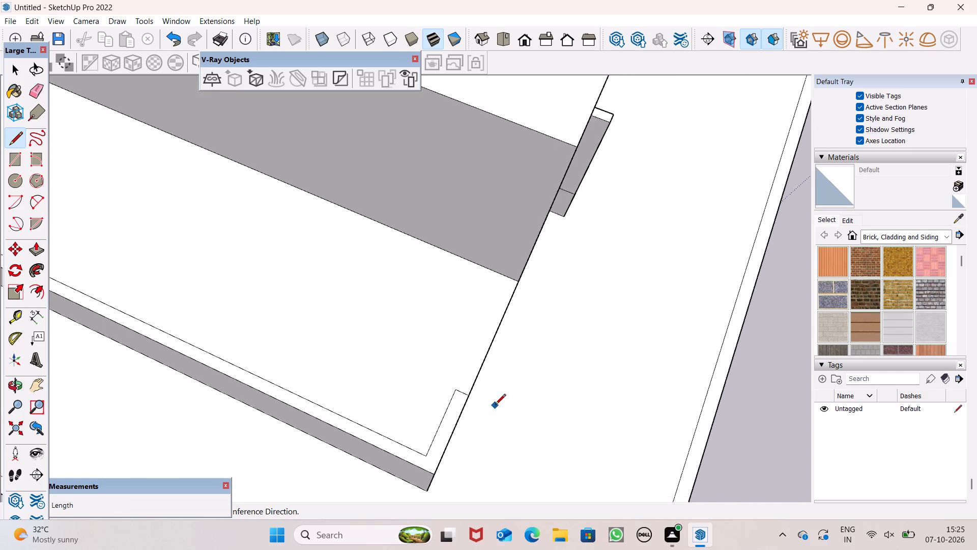
scroll(495, 405, up, 3)
click(432, 383)
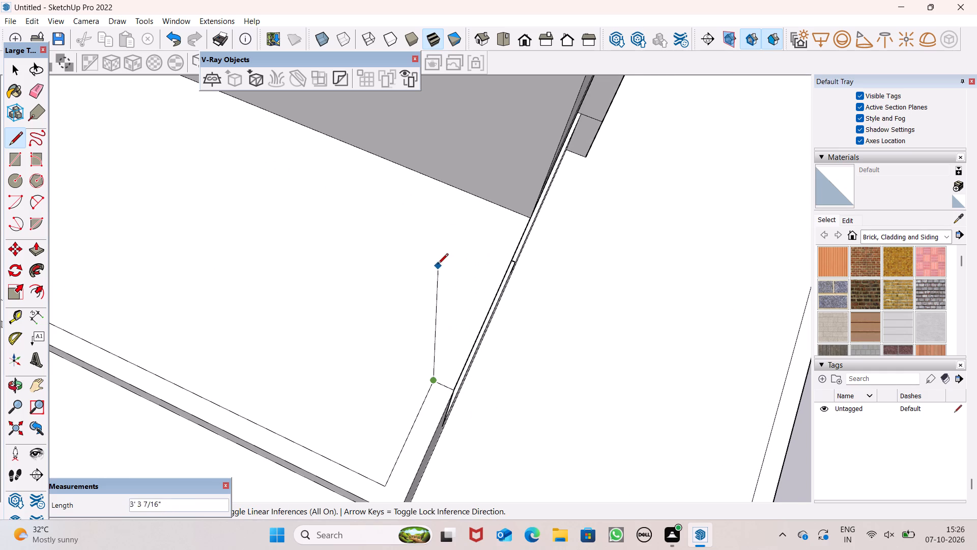
click(507, 210)
Erase the short edge crossing the wall strip where the newly drawn inner outline line begins.
click(31, 81)
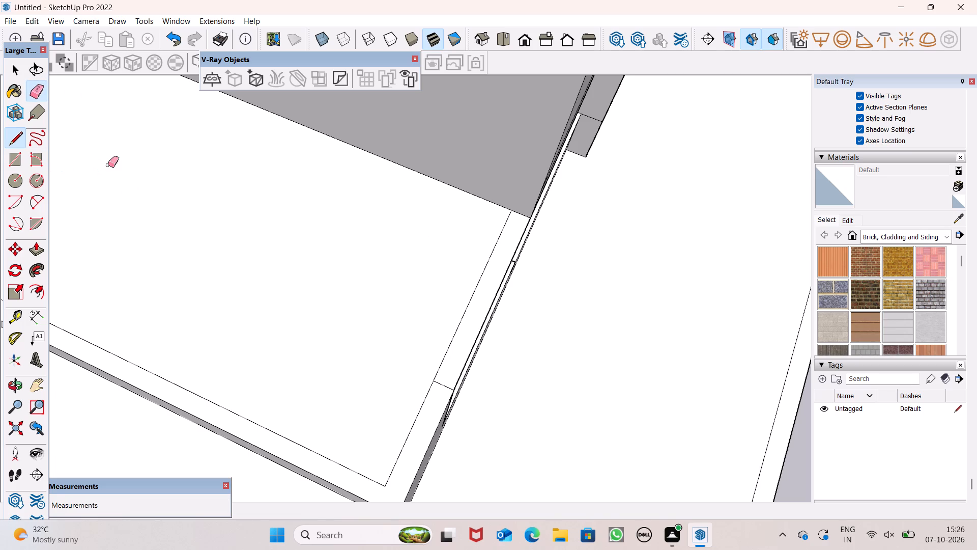
scroll(412, 406, up, 4)
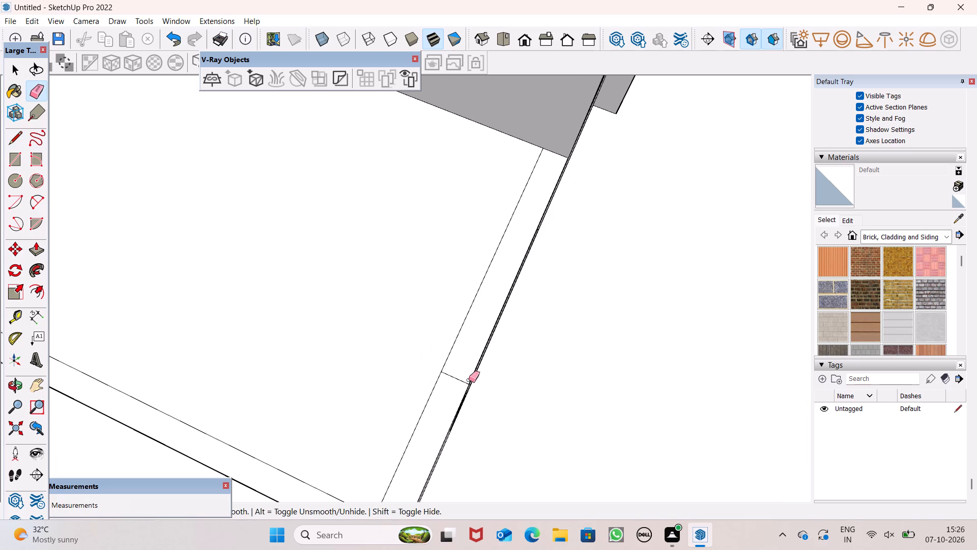
drag(466, 375, 461, 379)
click(461, 379)
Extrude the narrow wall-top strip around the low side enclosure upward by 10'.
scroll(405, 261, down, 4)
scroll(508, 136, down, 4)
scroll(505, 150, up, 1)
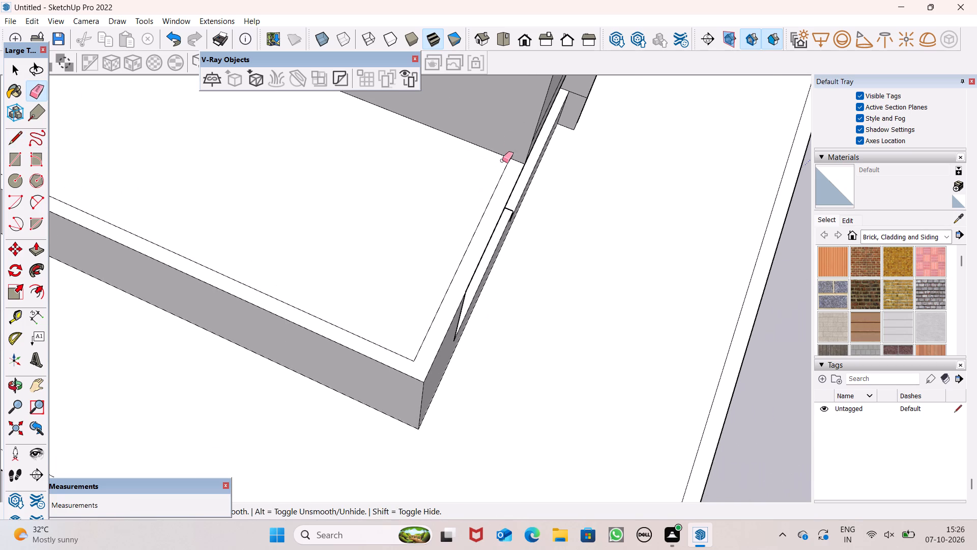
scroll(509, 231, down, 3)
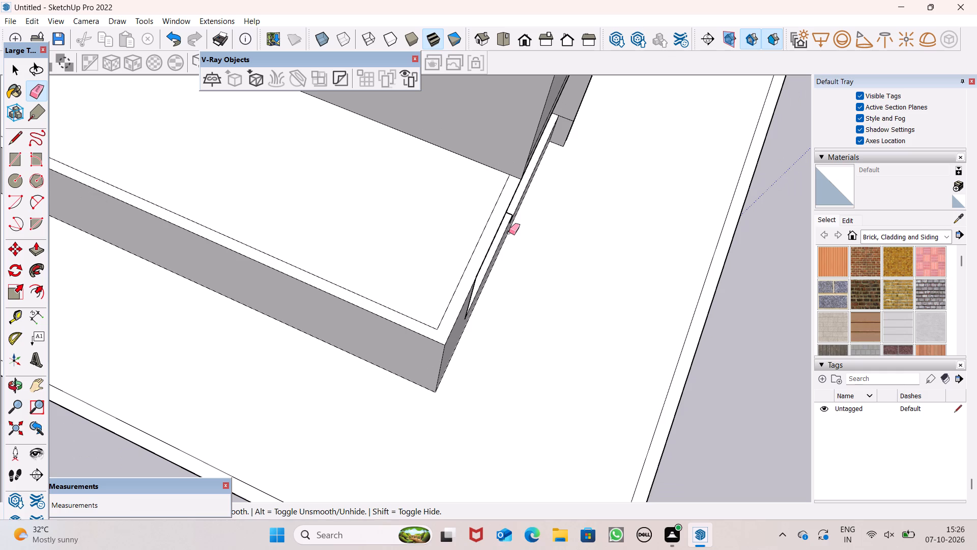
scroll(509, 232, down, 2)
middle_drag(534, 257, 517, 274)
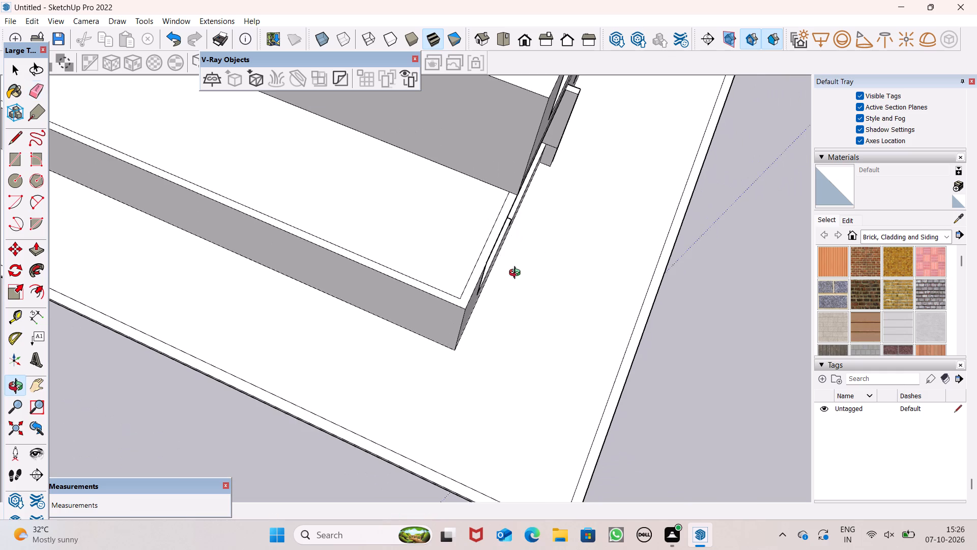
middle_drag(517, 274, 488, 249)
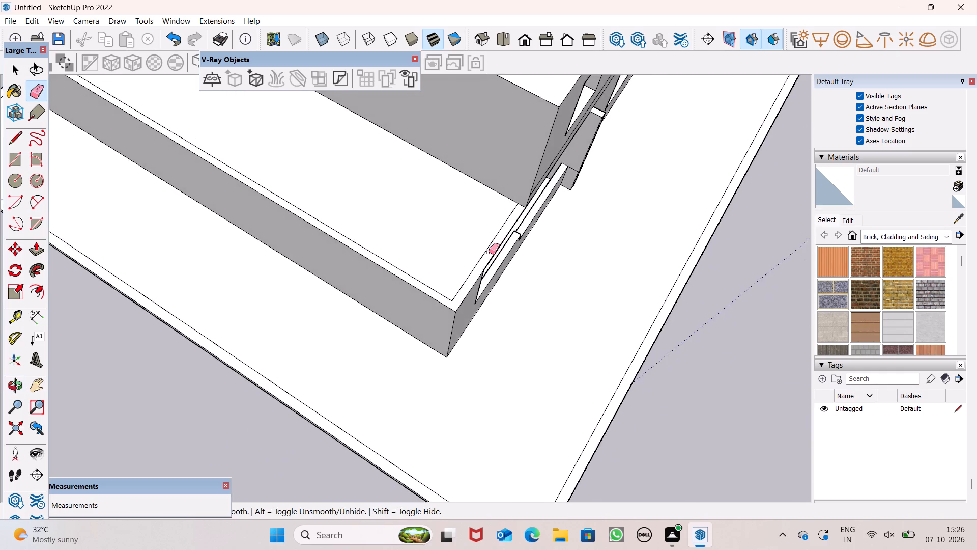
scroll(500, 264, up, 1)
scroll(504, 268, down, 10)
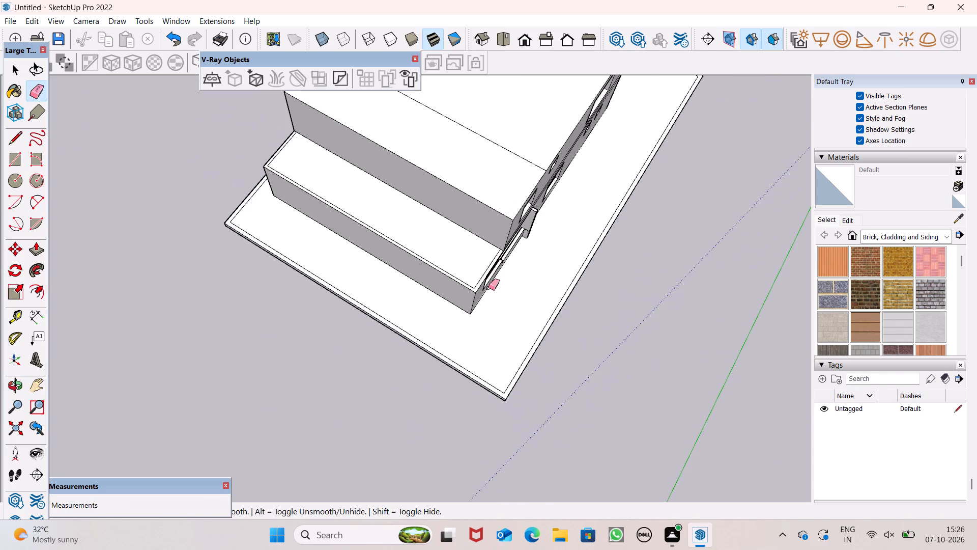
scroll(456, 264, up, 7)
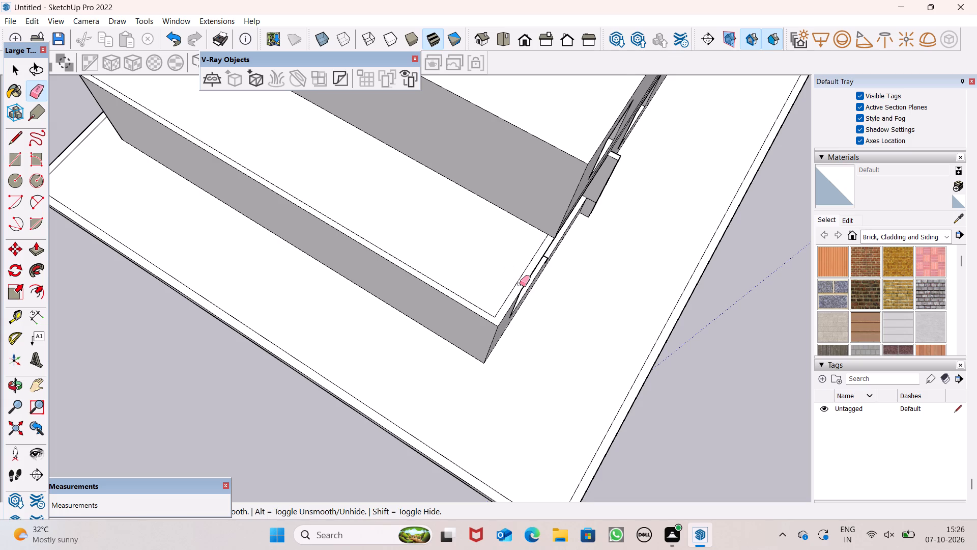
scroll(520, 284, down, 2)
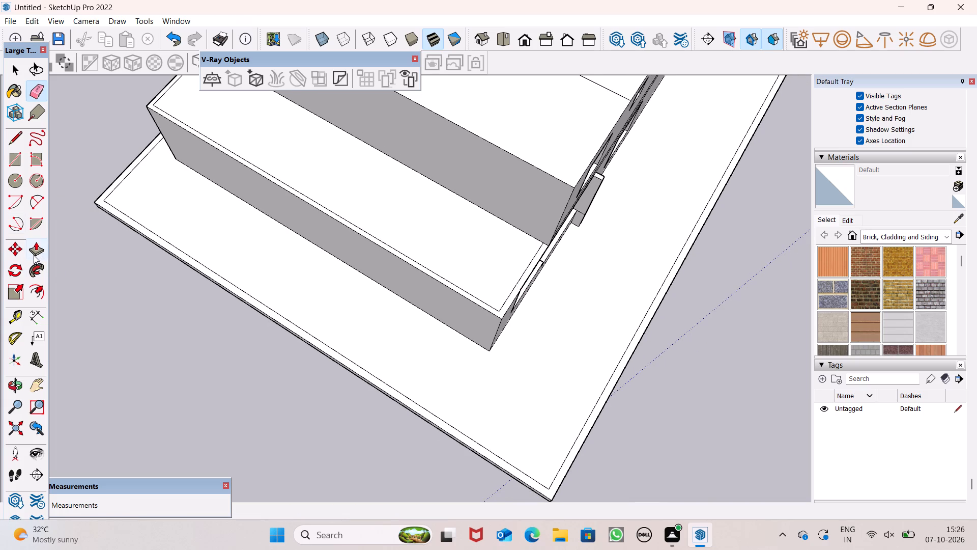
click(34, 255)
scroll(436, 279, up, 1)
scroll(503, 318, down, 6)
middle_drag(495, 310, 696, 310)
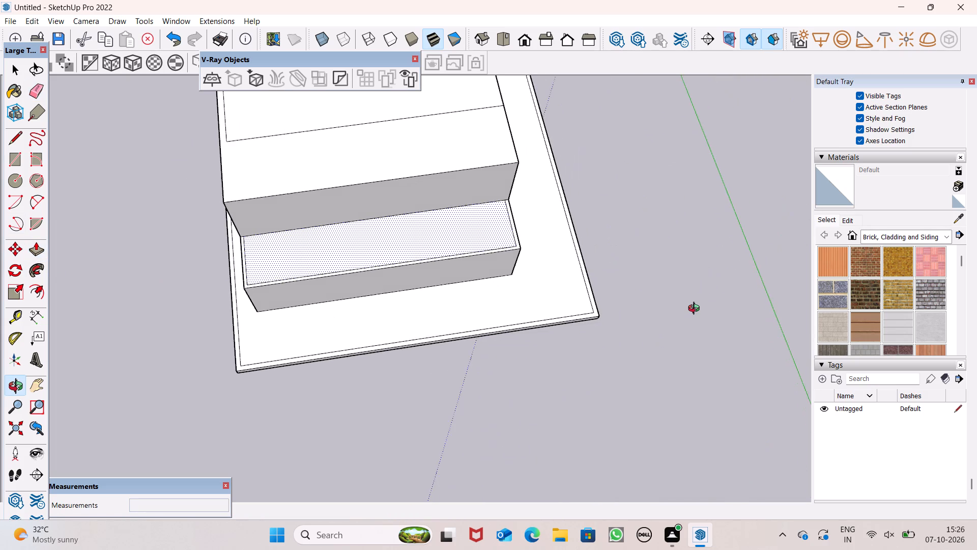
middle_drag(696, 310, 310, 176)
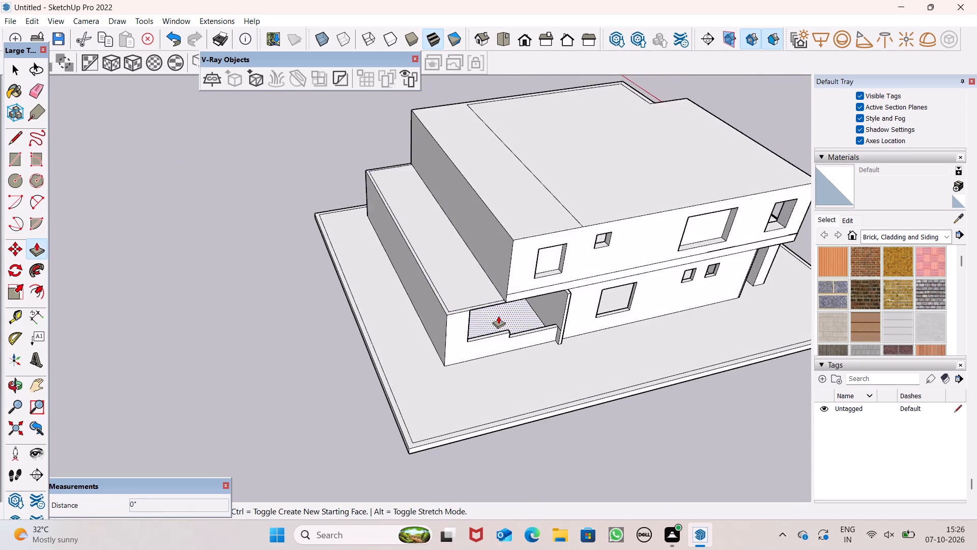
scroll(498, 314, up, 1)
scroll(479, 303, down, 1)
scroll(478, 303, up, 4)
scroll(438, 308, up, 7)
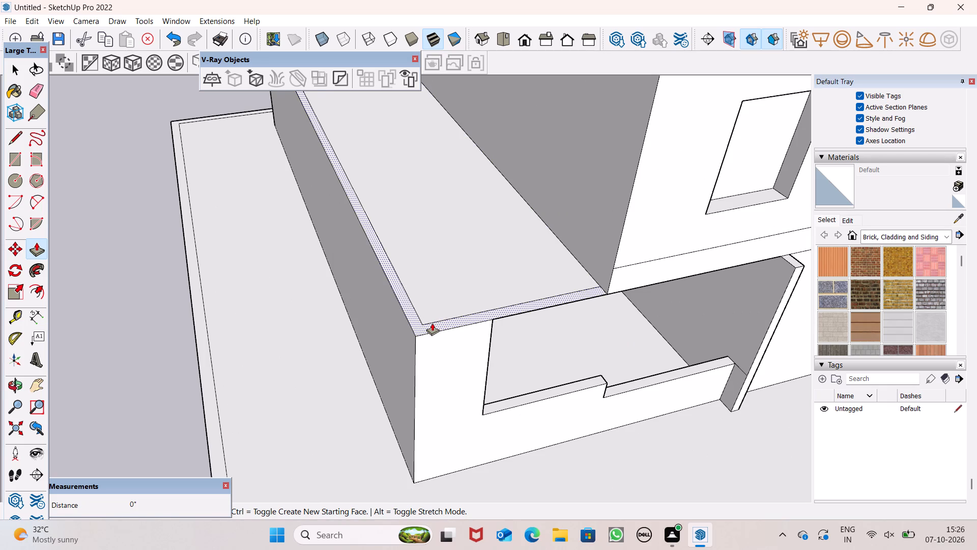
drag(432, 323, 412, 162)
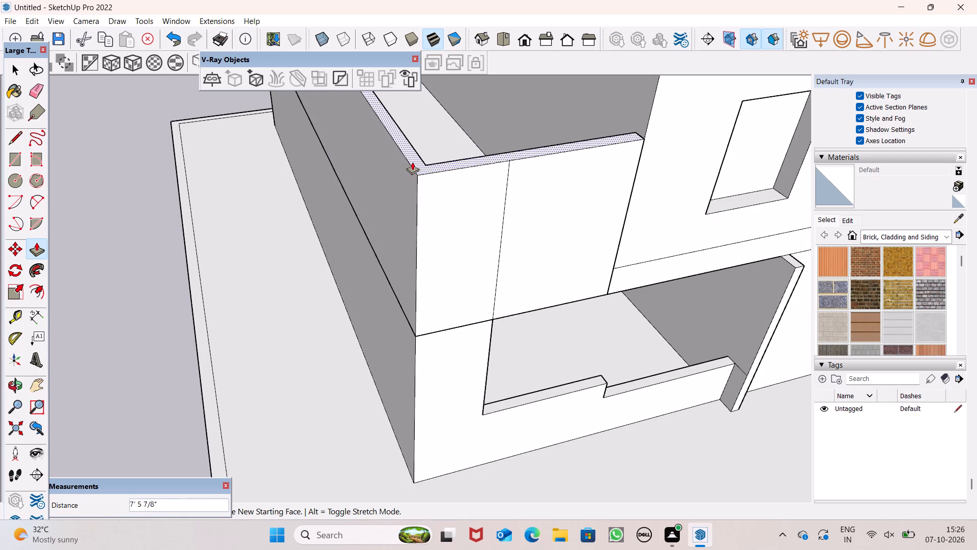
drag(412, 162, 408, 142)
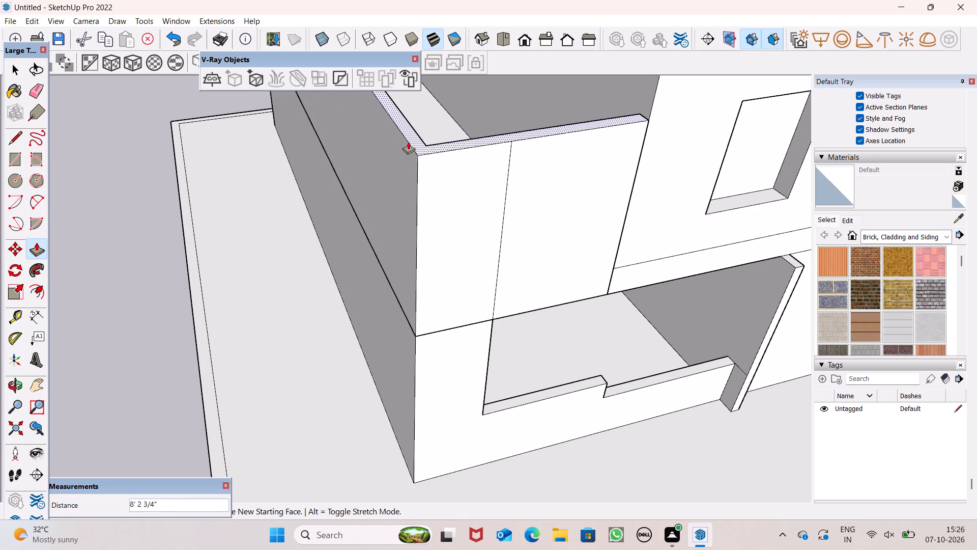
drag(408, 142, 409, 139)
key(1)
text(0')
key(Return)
Examine the raised enclosure walls against the upper storey and the opening below from several angles.
scroll(468, 234, down, 2)
scroll(526, 160, down, 8)
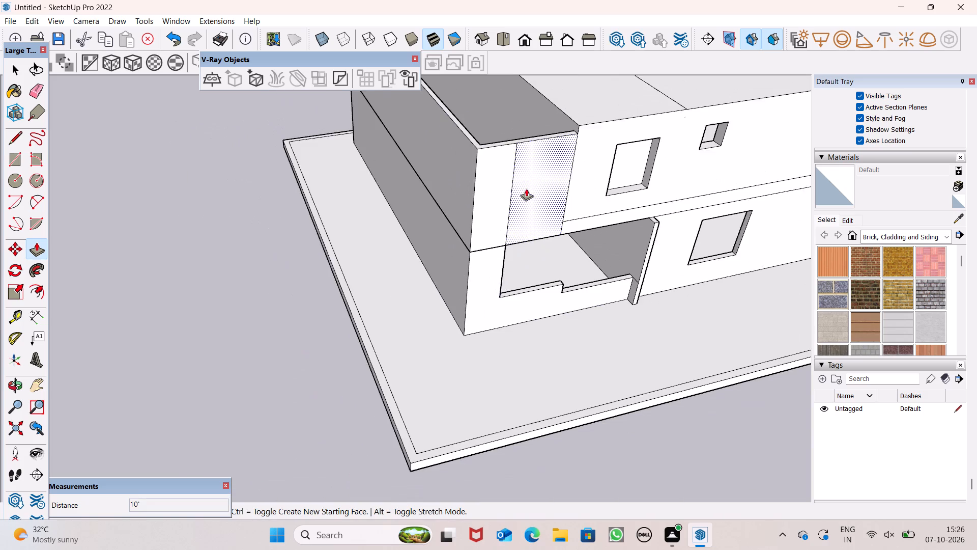
scroll(568, 155, up, 1)
scroll(566, 163, down, 1)
scroll(562, 175, up, 1)
scroll(558, 182, down, 6)
scroll(562, 157, up, 5)
scroll(562, 157, down, 1)
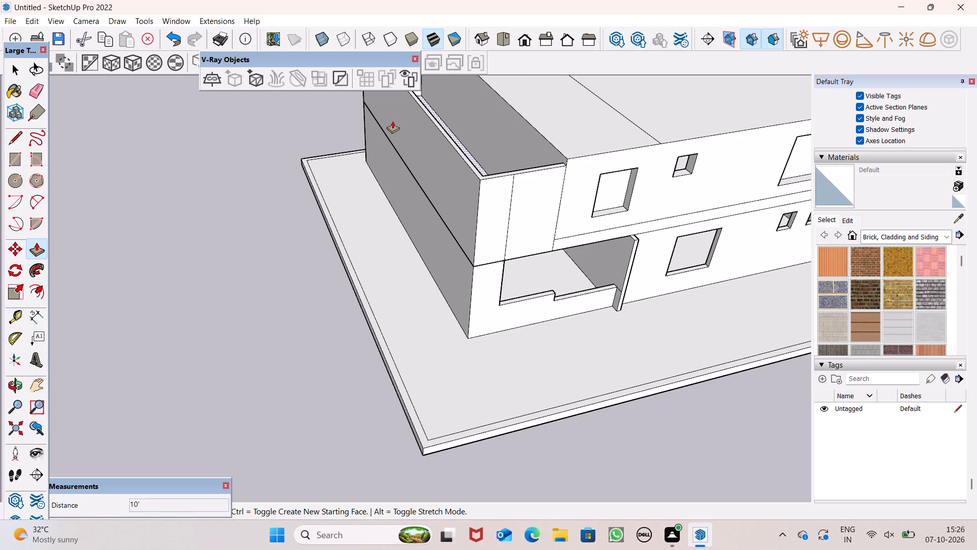
scroll(584, 159, down, 2)
scroll(572, 154, up, 1)
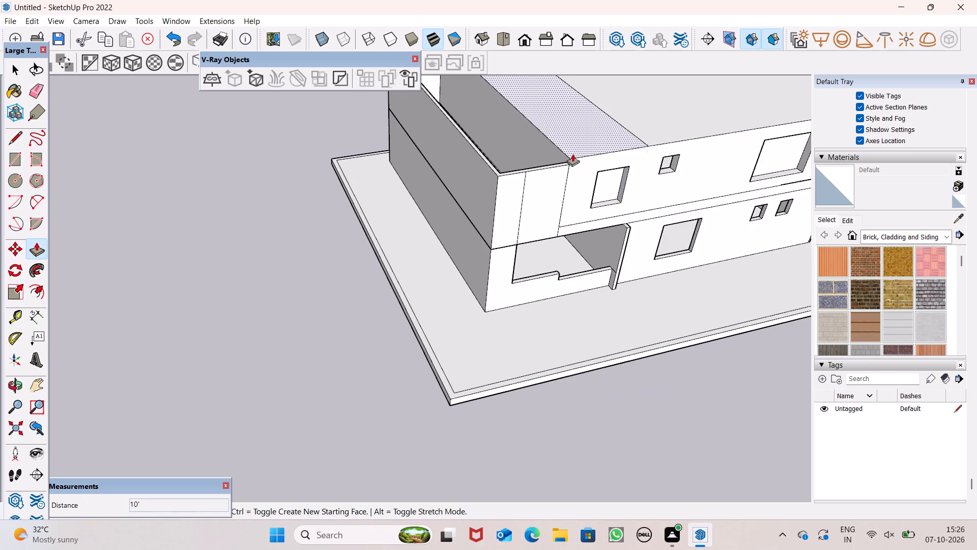
scroll(572, 154, up, 2)
middle_drag(527, 168, 364, 242)
scroll(381, 243, up, 4)
scroll(381, 243, down, 1)
scroll(473, 212, down, 3)
middle_drag(480, 256, 678, 113)
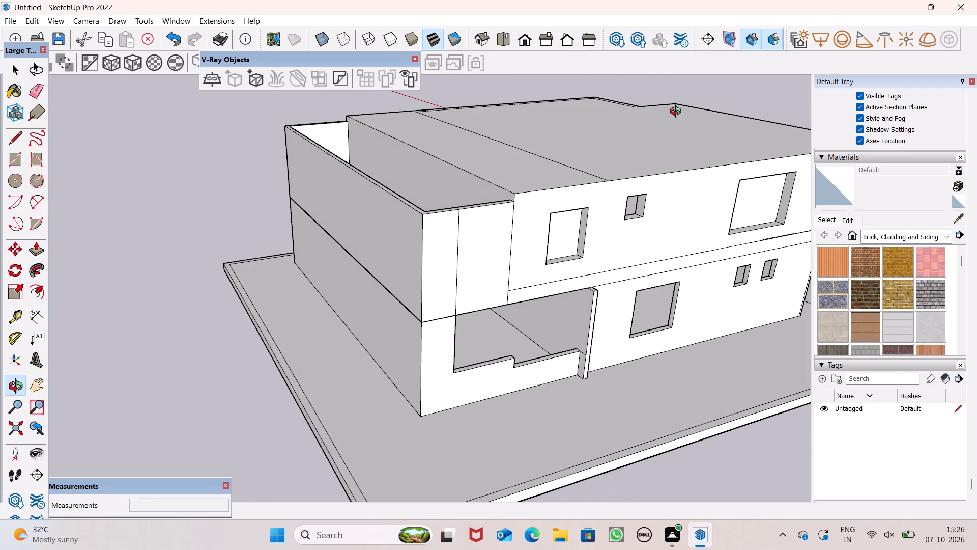
middle_drag(678, 113, 633, 106)
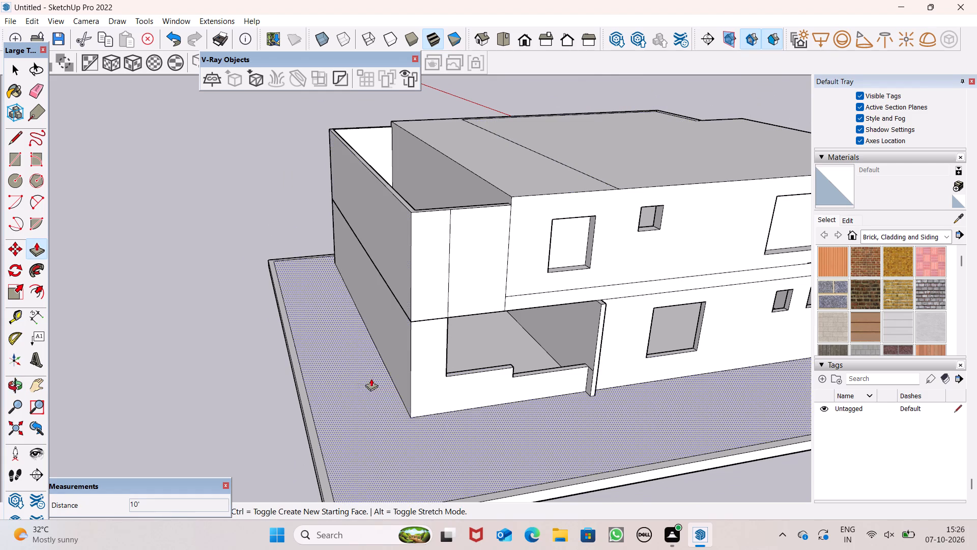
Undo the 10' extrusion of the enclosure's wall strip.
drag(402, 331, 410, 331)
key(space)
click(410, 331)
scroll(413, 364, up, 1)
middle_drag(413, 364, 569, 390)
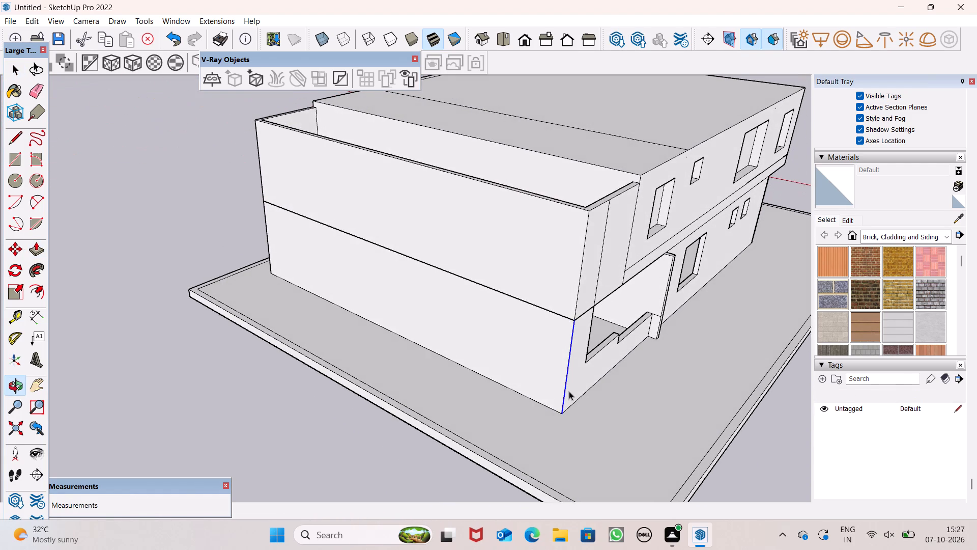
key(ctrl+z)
Push the outer face of the enclosure's long wall inward by 6" with Push/Pull.
middle_drag(577, 380, 532, 412)
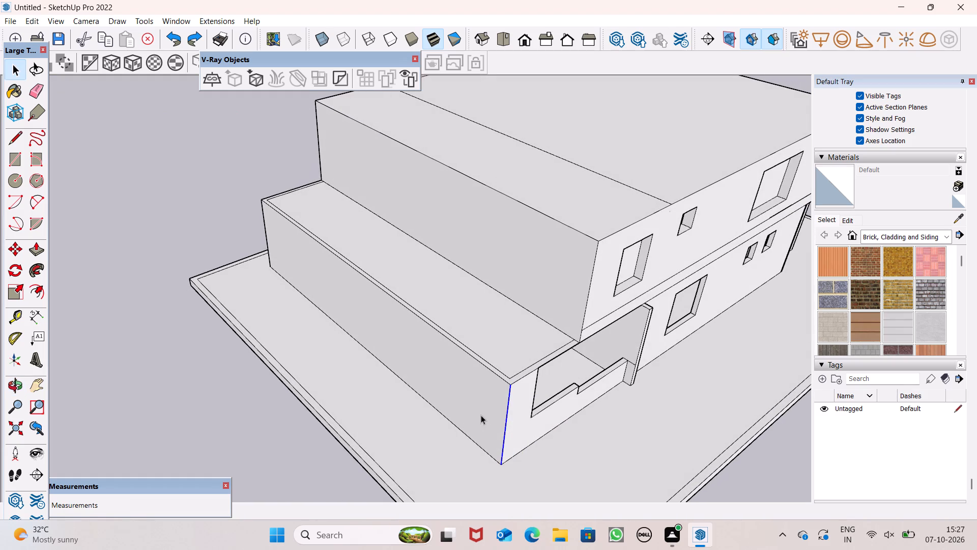
scroll(543, 415, up, 1)
middle_drag(543, 415, 592, 397)
click(30, 250)
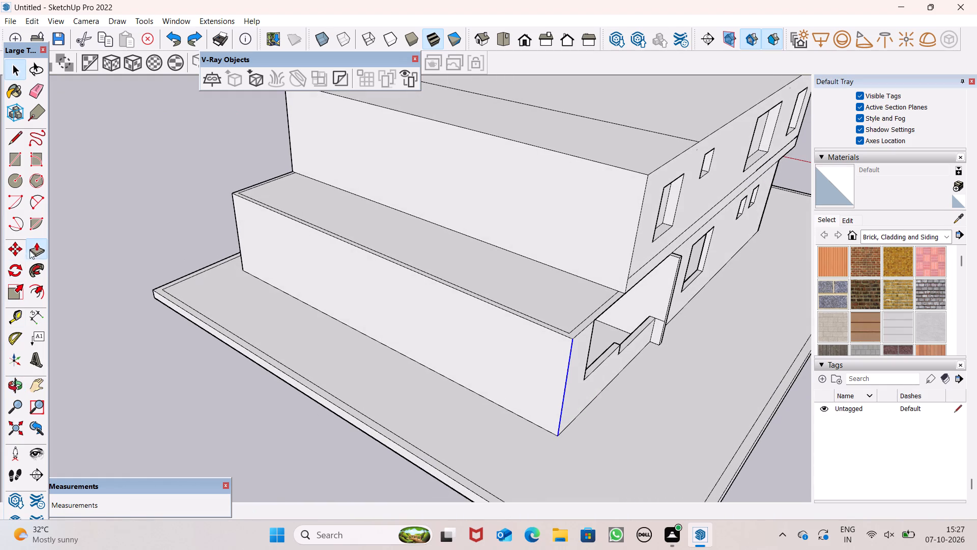
drag(496, 352, 515, 351)
Shift the enclosure's long wall inward by pulling its inner face into the room and pushing its outer face in about 1' 1".
scroll(627, 414, up, 1)
middle_drag(627, 414, 312, 354)
scroll(231, 277, up, 3)
scroll(228, 273, down, 1)
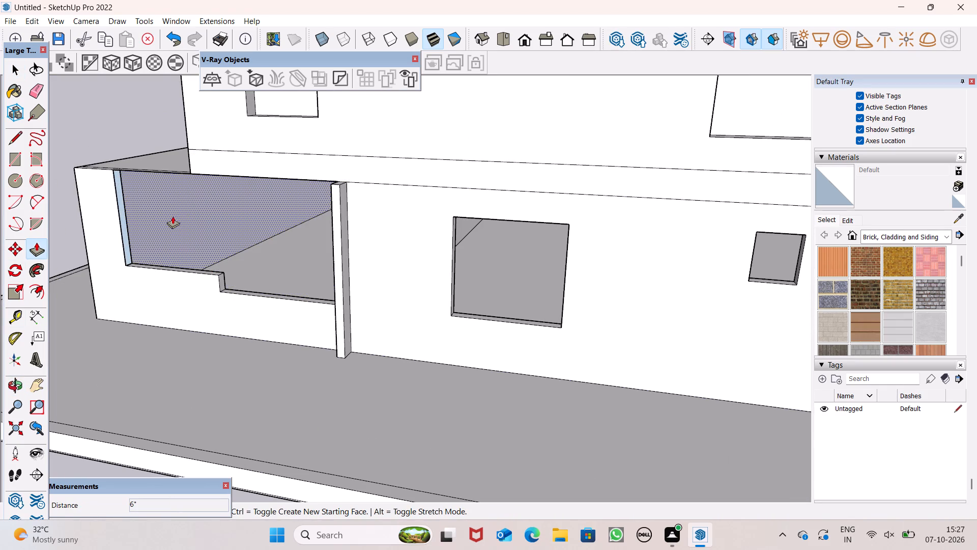
drag(172, 216, 192, 226)
scroll(219, 241, down, 3)
middle_drag(248, 255, 492, 293)
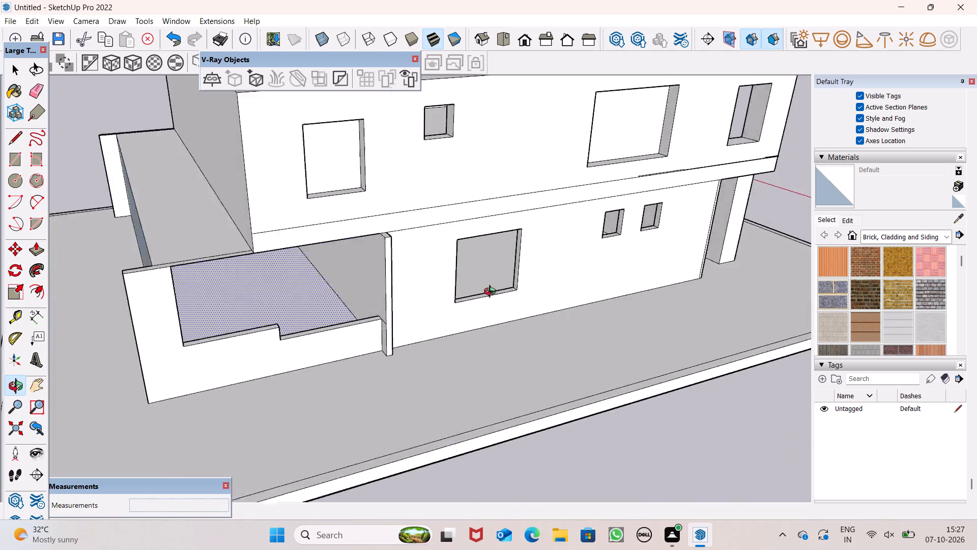
middle_drag(492, 293, 605, 290)
scroll(446, 283, down, 3)
drag(295, 329, 317, 326)
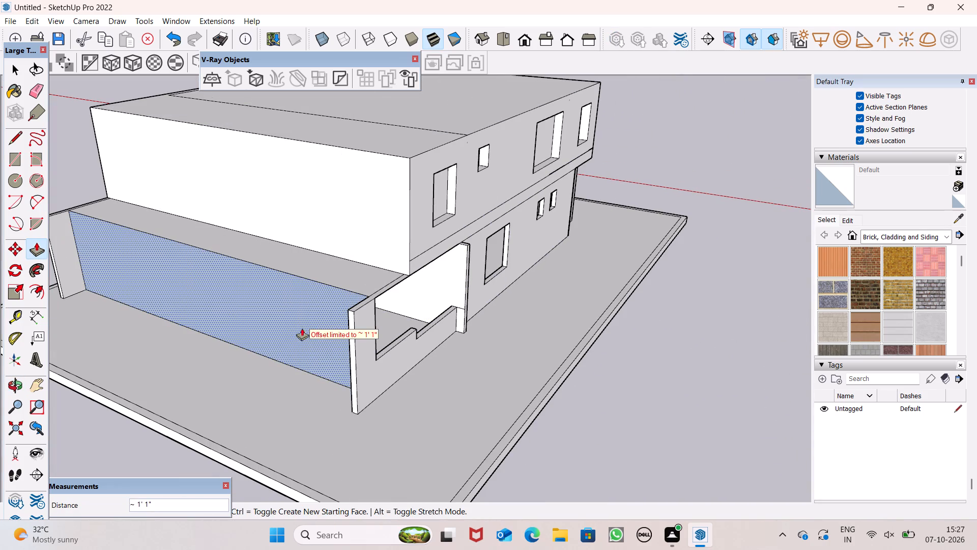
Pull the long wall's inner face, seen through the side opening, about 1' 7/8" further into the enclosure.
middle_drag(417, 364, 169, 365)
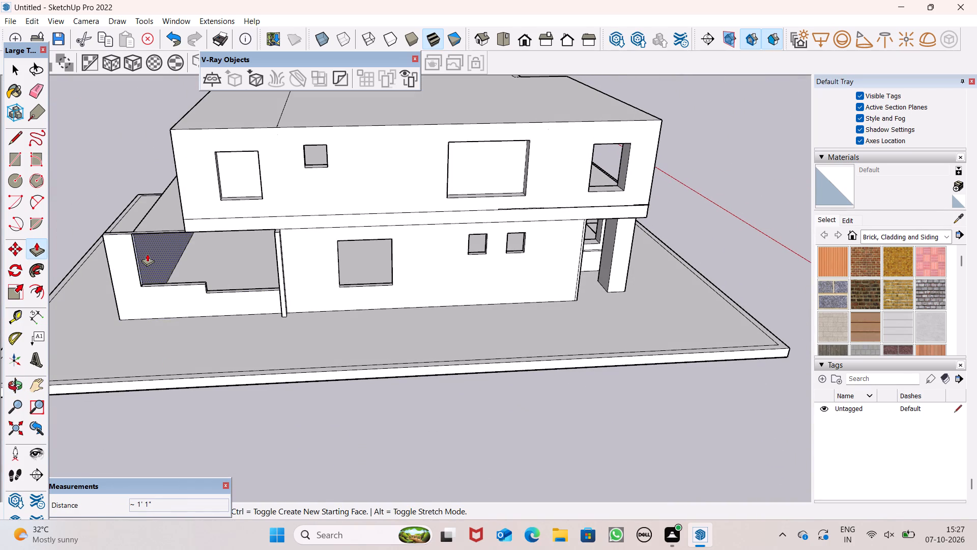
drag(147, 254, 157, 259)
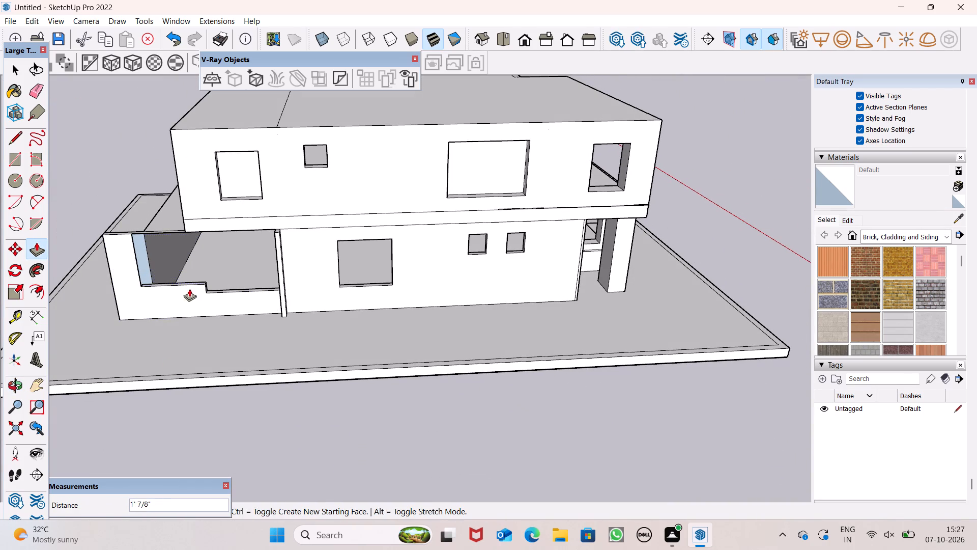
Push the protruding outer end of the enclosure's side wall in about 2' 11 3/16", up to the opening's edge.
middle_drag(205, 295, 277, 295)
scroll(277, 295, up, 1)
scroll(160, 314, up, 7)
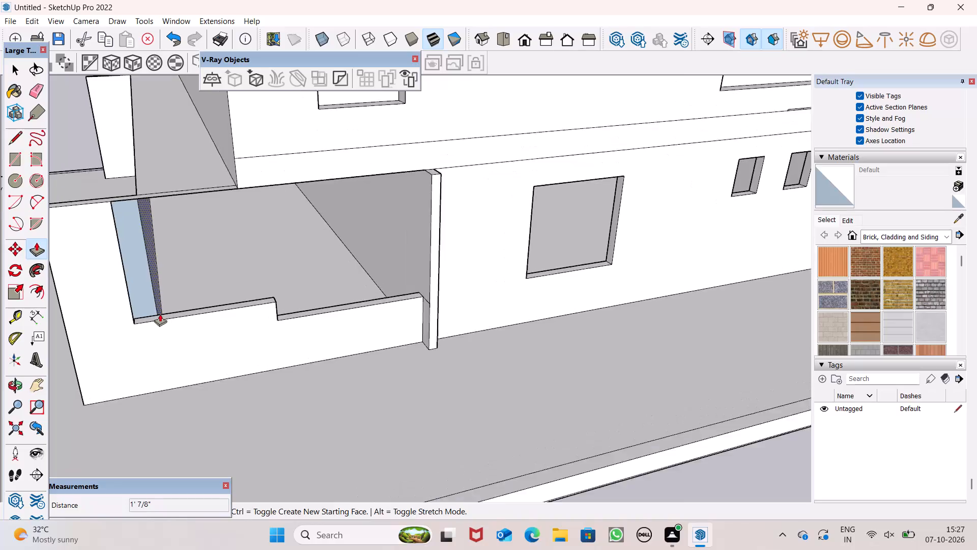
middle_drag(178, 314, 53, 333)
scroll(100, 268, up, 2)
middle_drag(168, 269, 20, 311)
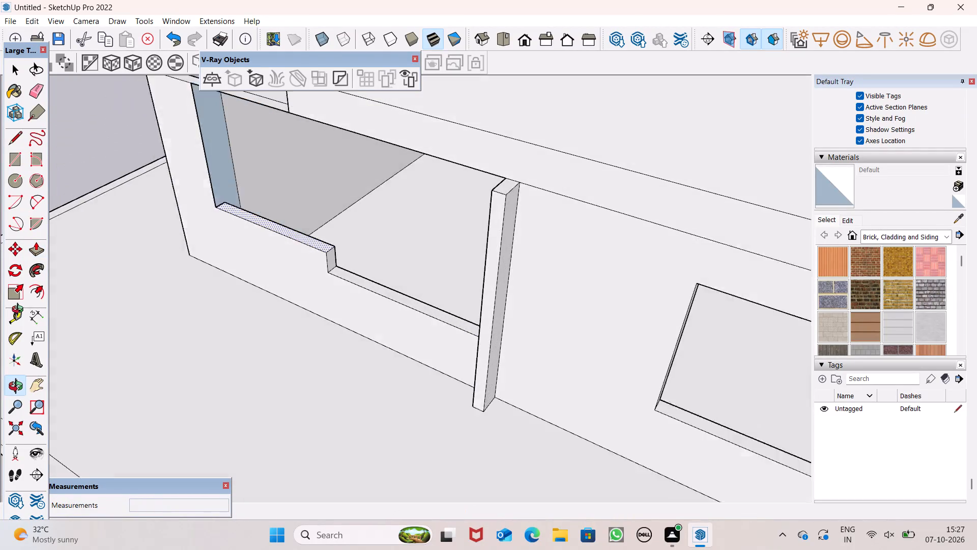
middle_drag(20, 311, 18, 304)
scroll(233, 248, down, 2)
middle_drag(234, 223, 702, 280)
scroll(514, 268, down, 3)
middle_drag(468, 299, 583, 257)
scroll(580, 259, up, 1)
drag(434, 371, 414, 336)
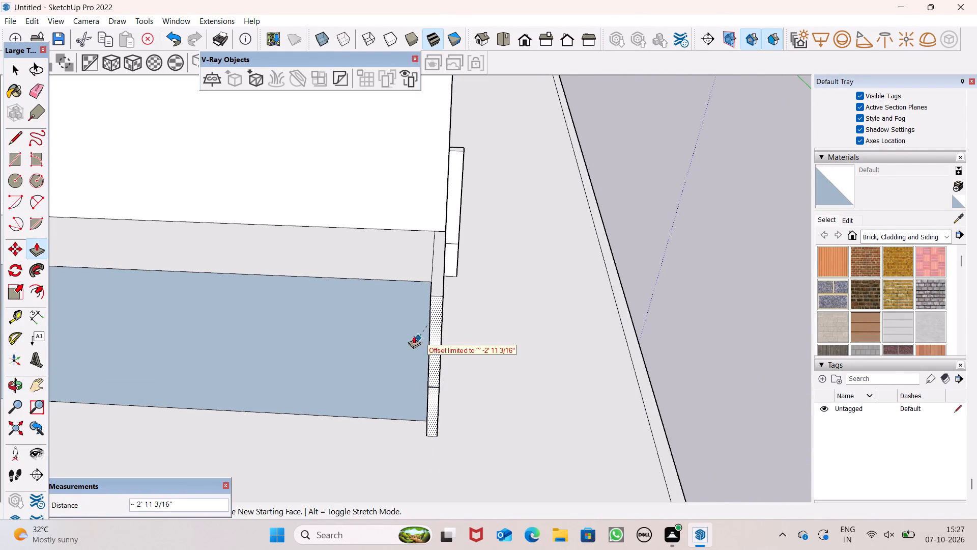
drag(414, 336, 401, 331)
Pull the thin upright face left at the outer edge of the side opening about 1' 7/8" toward the opening.
middle_drag(523, 349, 415, 369)
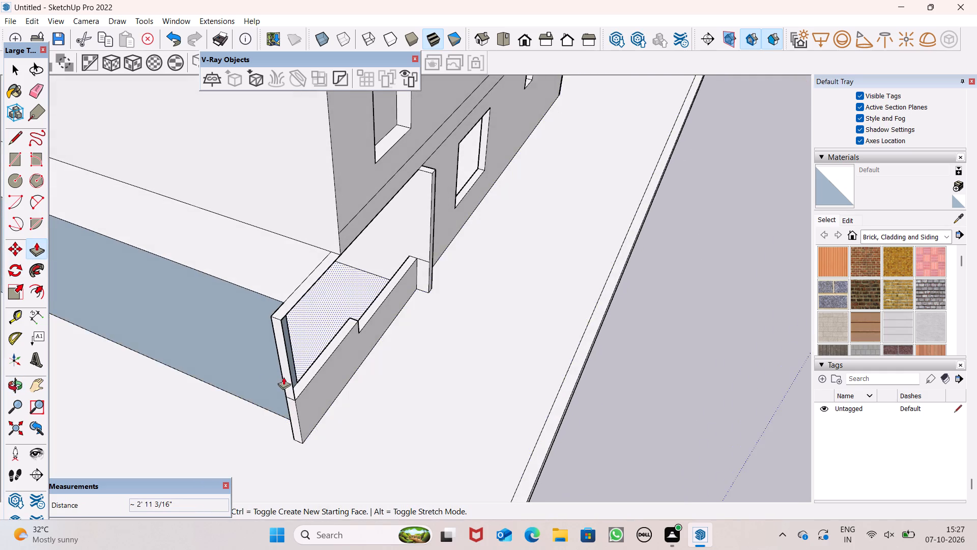
scroll(254, 386, up, 2)
middle_drag(337, 386, 104, 376)
scroll(226, 314, up, 6)
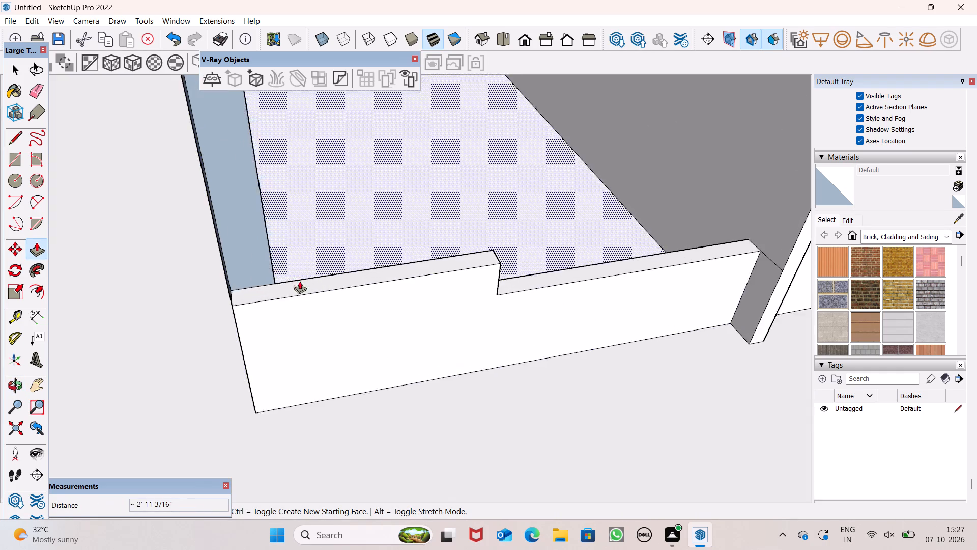
middle_drag(300, 283, 153, 308)
drag(222, 202, 228, 202)
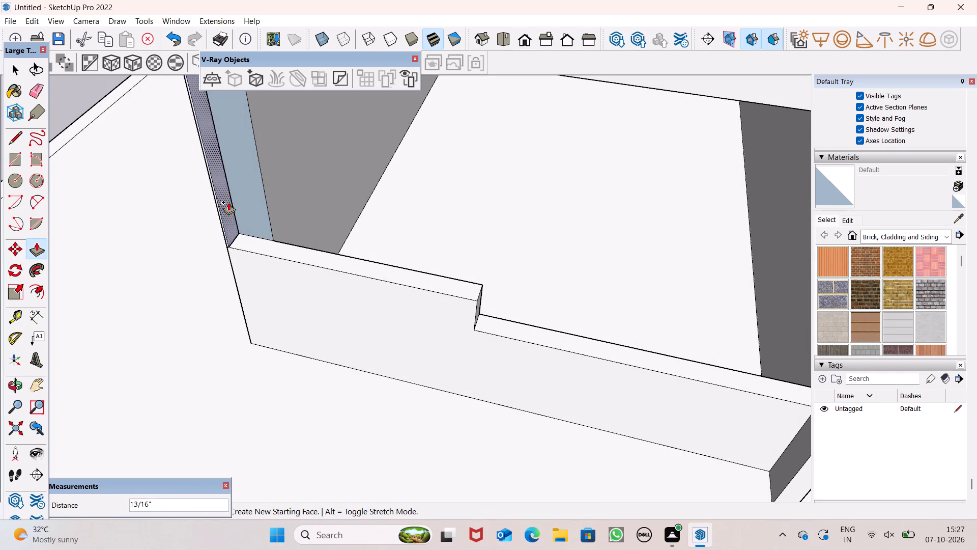
drag(228, 202, 334, 157)
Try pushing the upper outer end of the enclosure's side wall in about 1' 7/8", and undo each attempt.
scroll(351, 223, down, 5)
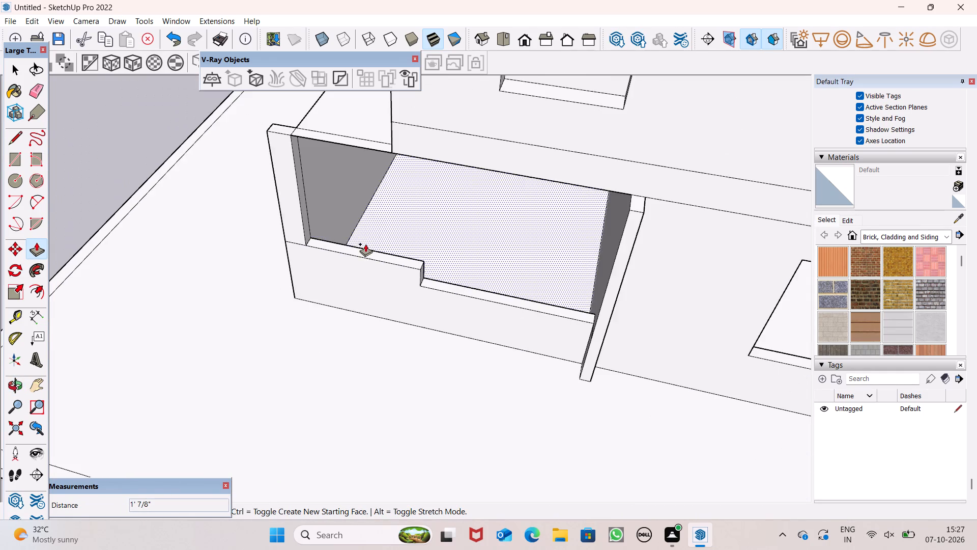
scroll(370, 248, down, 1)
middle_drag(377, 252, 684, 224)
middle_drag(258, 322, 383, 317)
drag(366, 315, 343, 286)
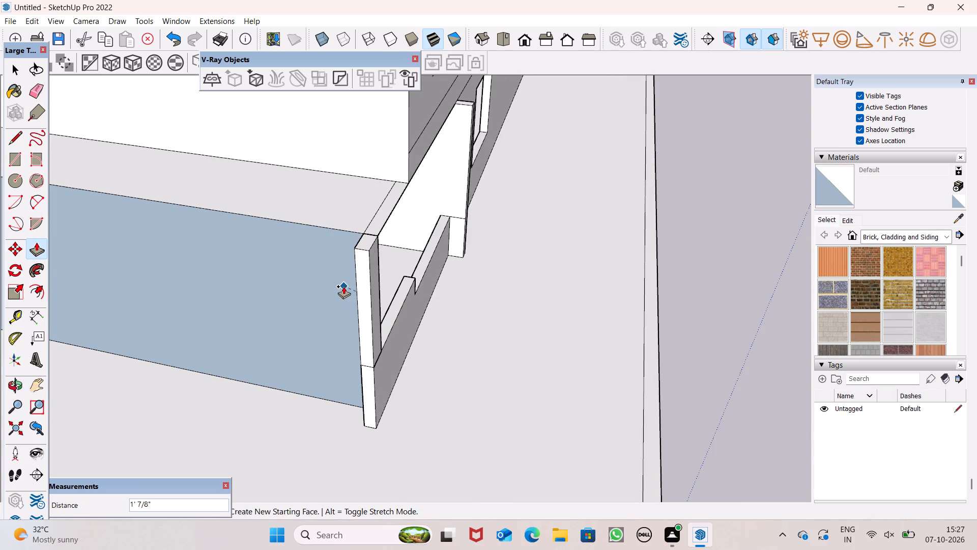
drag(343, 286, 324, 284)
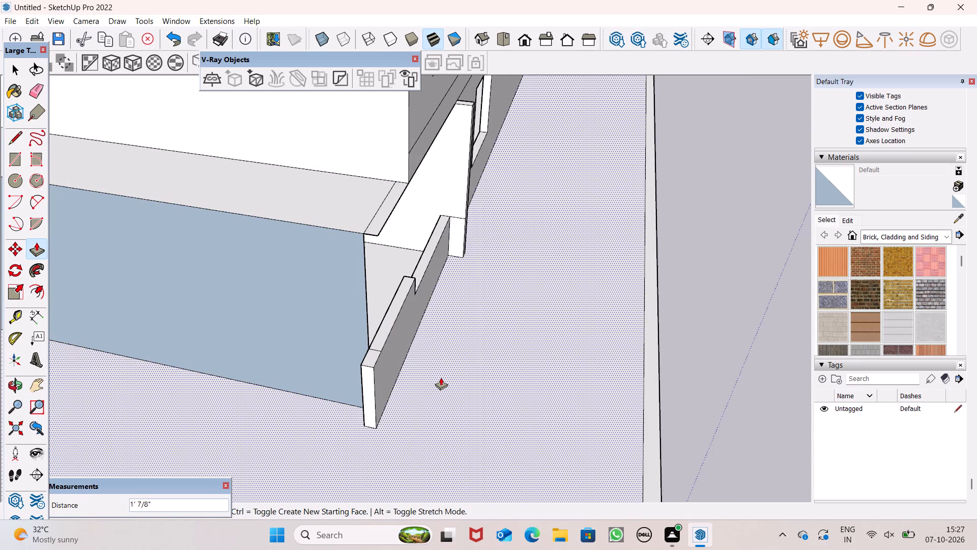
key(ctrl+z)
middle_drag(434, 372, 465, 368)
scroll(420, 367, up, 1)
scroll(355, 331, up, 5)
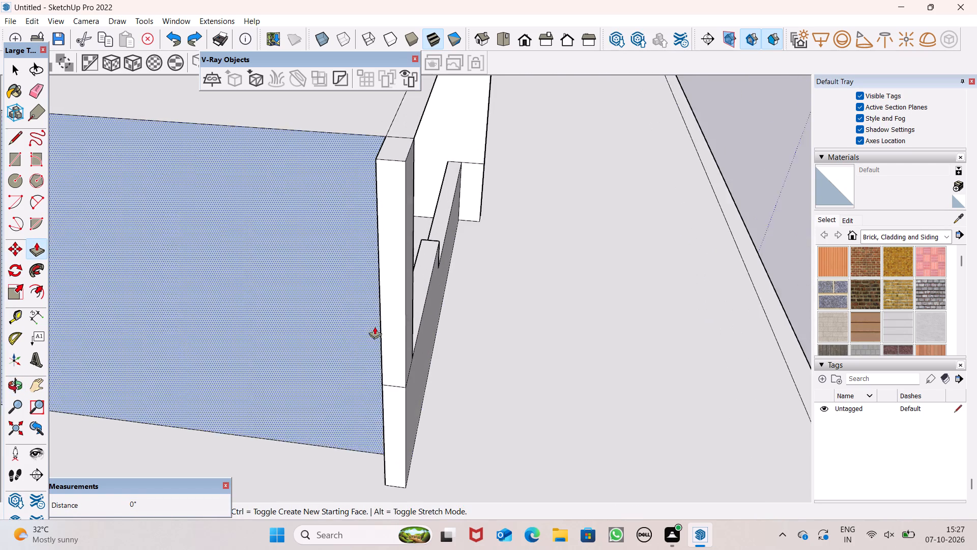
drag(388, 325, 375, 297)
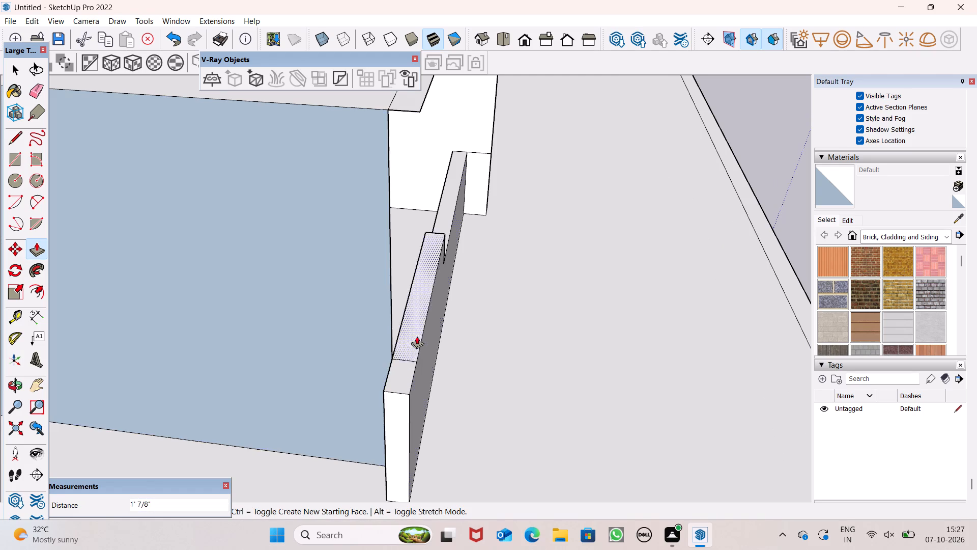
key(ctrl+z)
Pull the outer face of the enclosure's long wall outward by 1".
scroll(440, 326, down, 2)
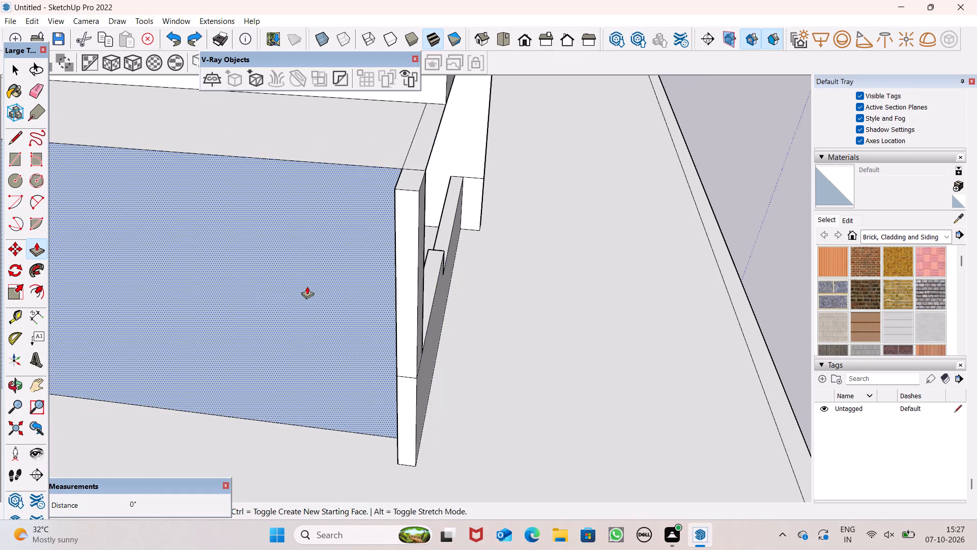
click(307, 286)
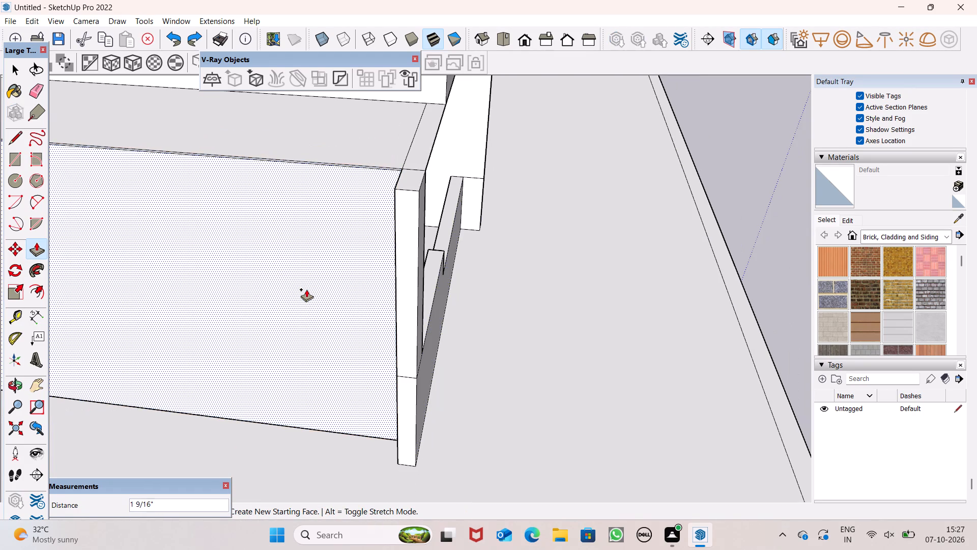
key(1)
key(shift+quotedbl)
key(Return)
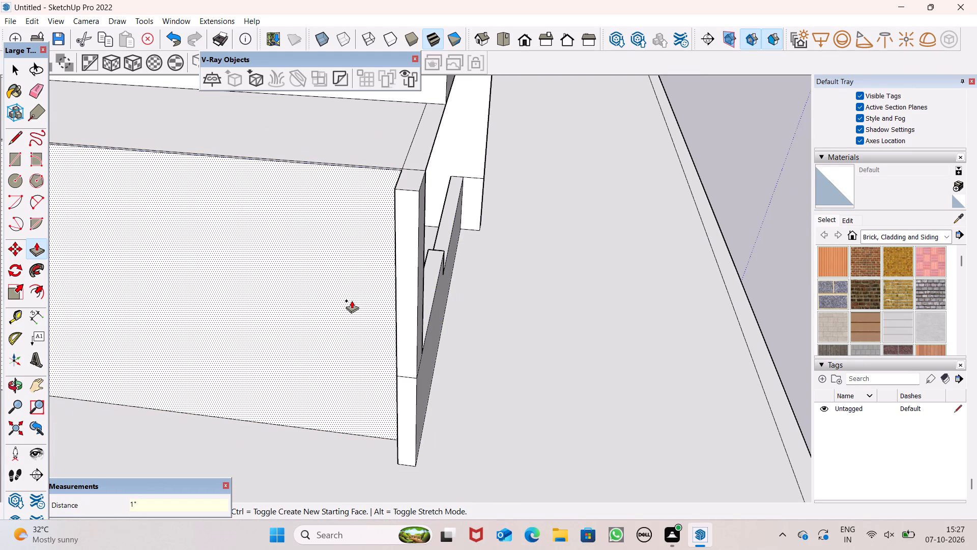
Push the upper and lower parts of the side wall's protruding end in about 11 7/8", flush with the long wall.
scroll(362, 301, down, 1)
drag(400, 329, 371, 299)
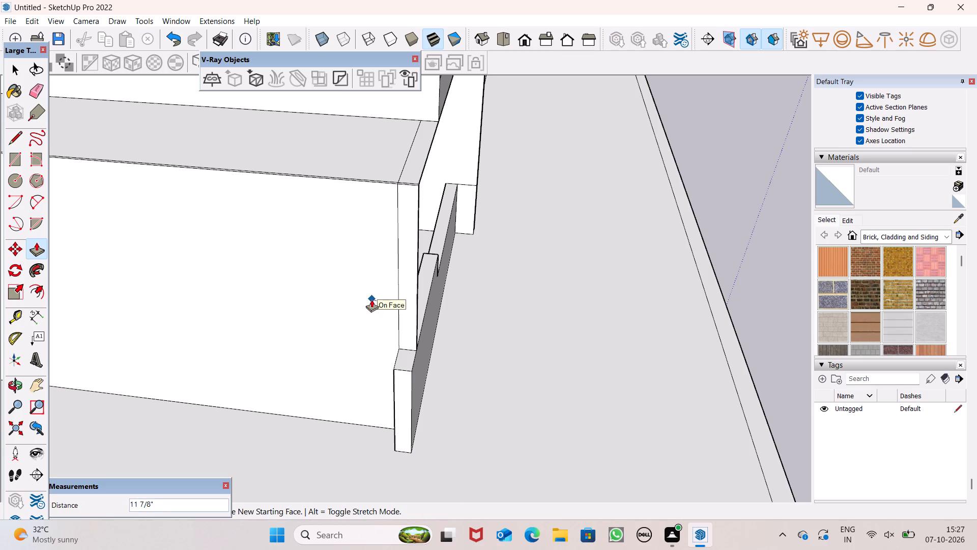
drag(371, 299, 369, 297)
drag(396, 415, 378, 366)
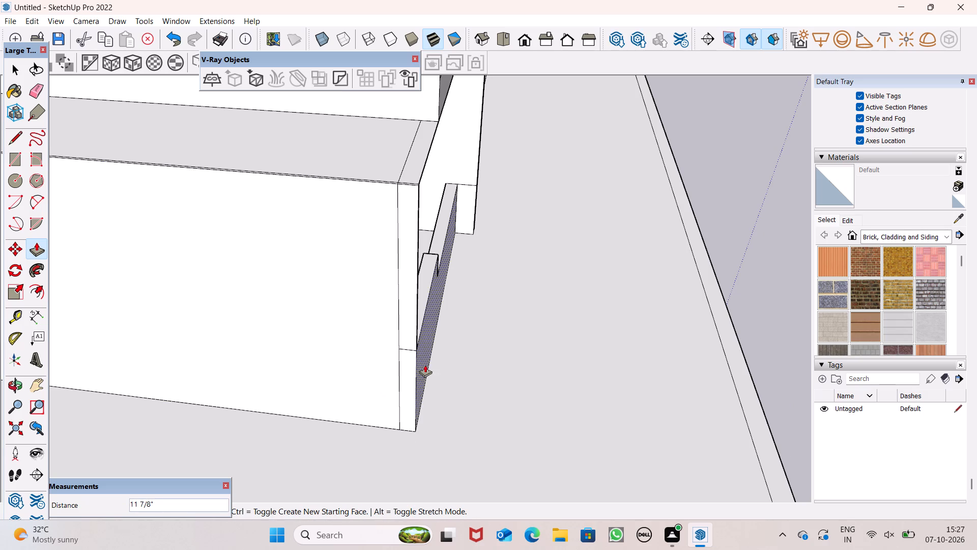
Erase the leftover vertical seam and short horizontal edge at the side-opening end of the long wall's outer face.
click(40, 104)
click(38, 101)
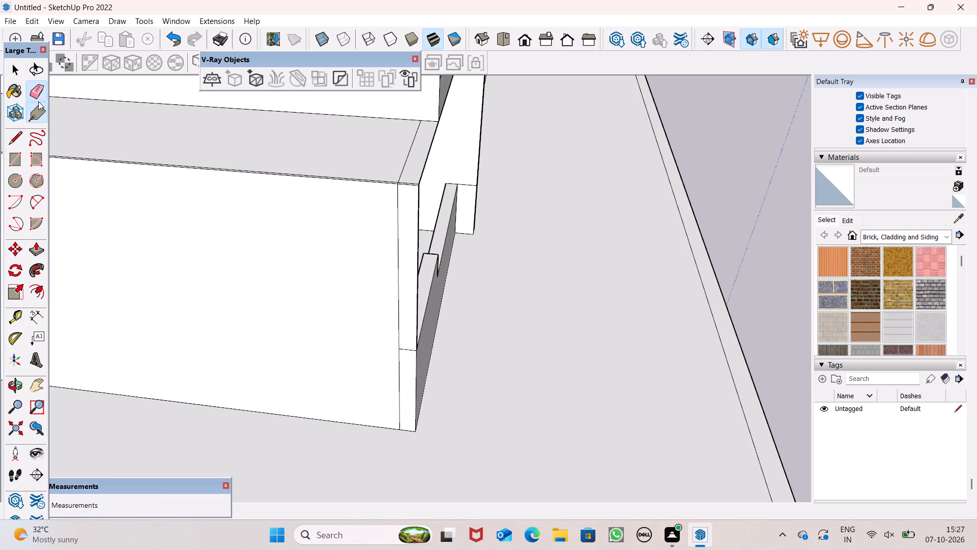
scroll(286, 176, up, 2)
middle_drag(371, 215, 376, 328)
scroll(371, 215, up, 1)
scroll(395, 328, up, 1)
scroll(399, 326, down, 1)
scroll(399, 326, up, 1)
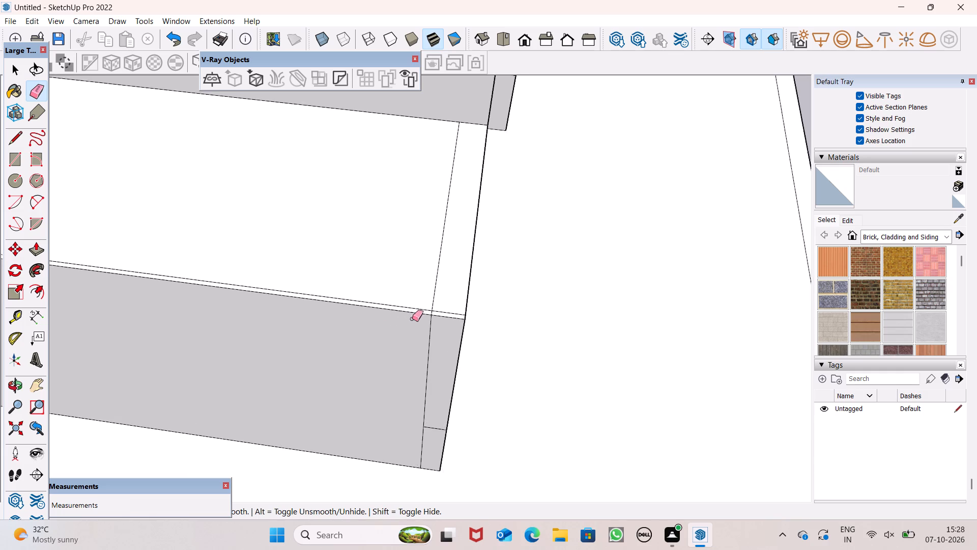
scroll(412, 319, up, 1)
drag(437, 346, 426, 450)
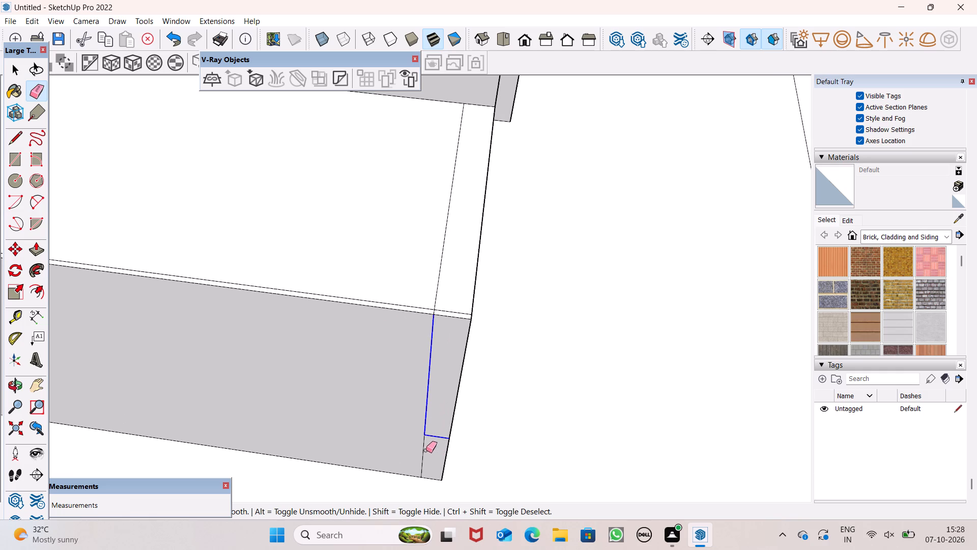
drag(426, 450, 426, 447)
drag(426, 446, 415, 422)
scroll(436, 347, down, 3)
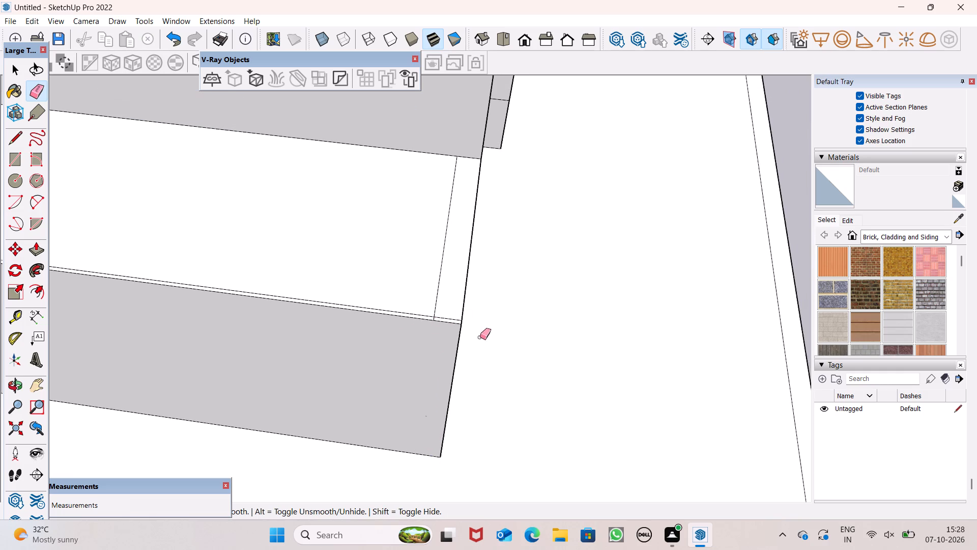
Push the protruding wall end at the enclosure's far corner in about 3' 11 1/16", flush with the long wall.
middle_drag(481, 341, 123, 231)
scroll(478, 239, down, 4)
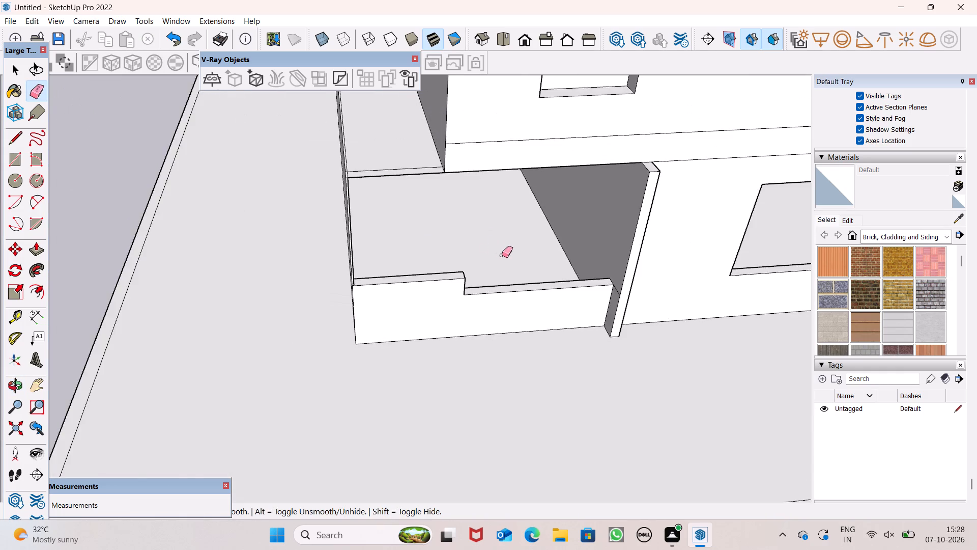
scroll(502, 255, down, 7)
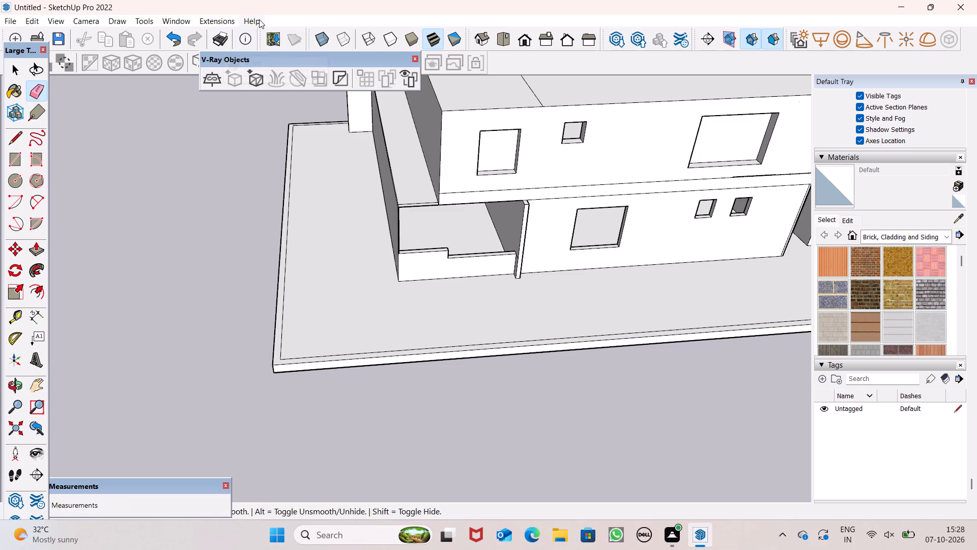
scroll(403, 195, down, 2)
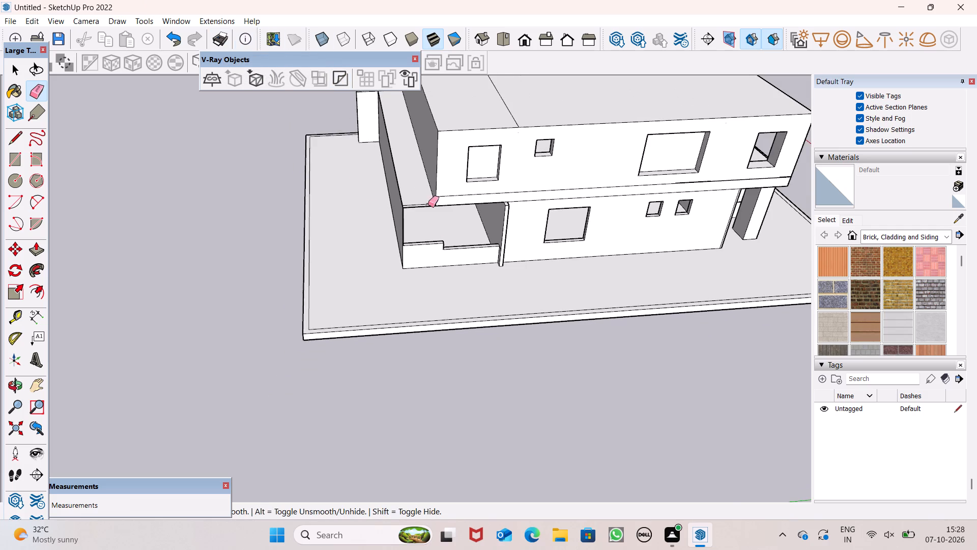
scroll(423, 192, down, 6)
middle_drag(416, 179, 656, 128)
scroll(317, 175, up, 3)
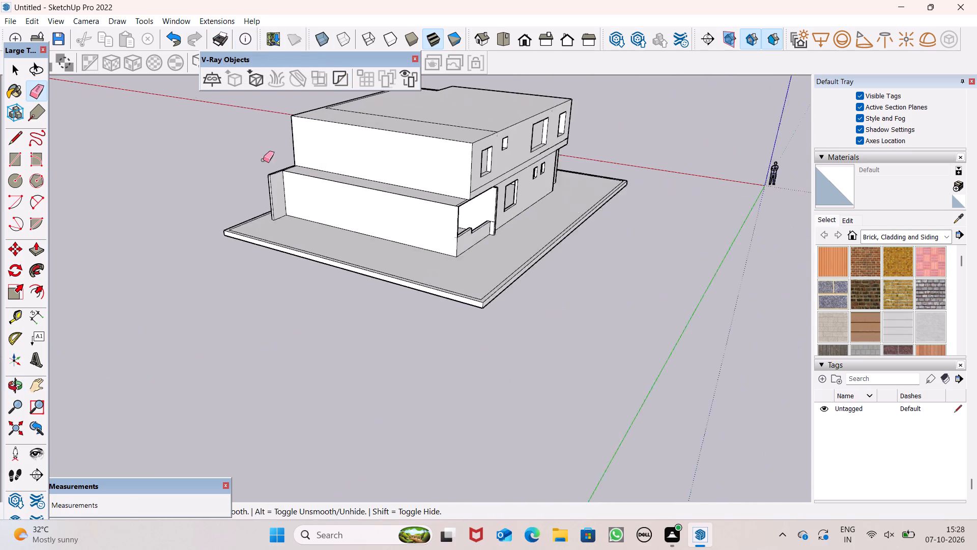
scroll(263, 160, up, 2)
middle_drag(260, 186, 392, 277)
scroll(293, 278, up, 5)
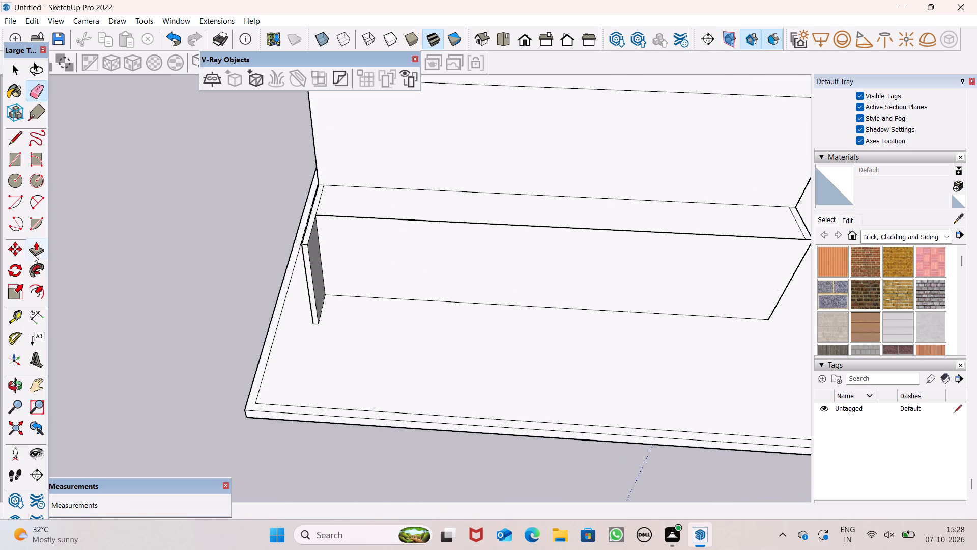
click(32, 251)
scroll(306, 263, up, 1)
scroll(305, 263, down, 1)
scroll(305, 263, up, 4)
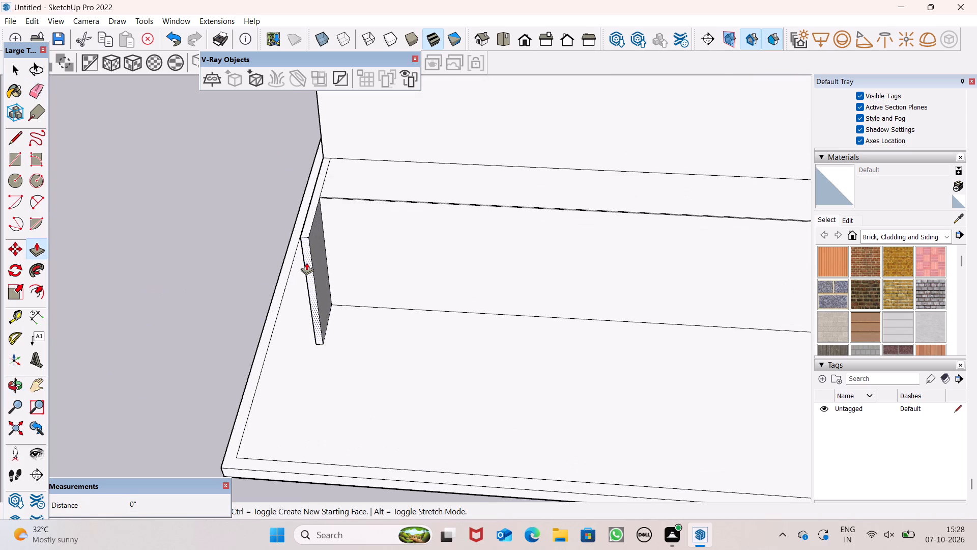
drag(306, 262, 342, 214)
scroll(234, 171, down, 4)
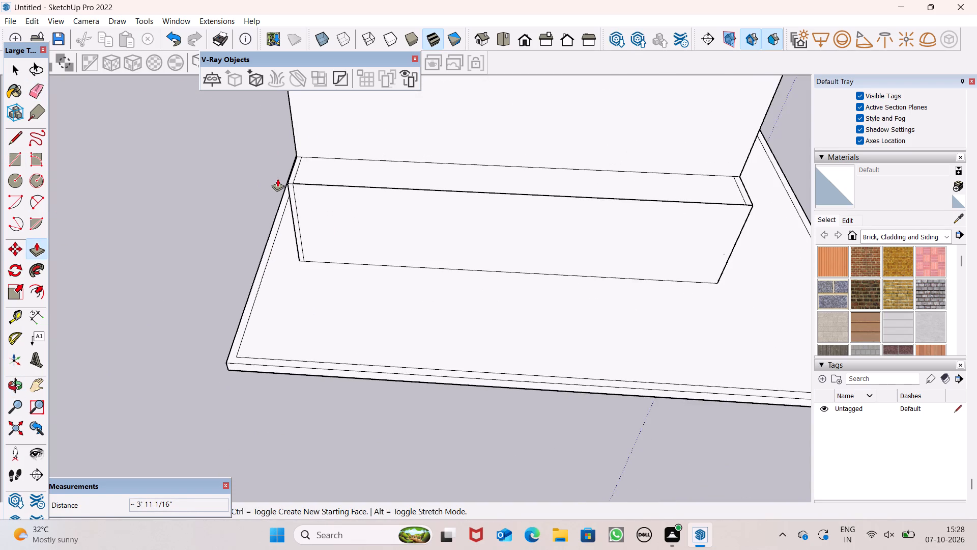
Examine the reworked enclosure and its narrow top face beside the upper storey from the side and above.
scroll(291, 172, down, 3)
middle_drag(515, 224, 203, 193)
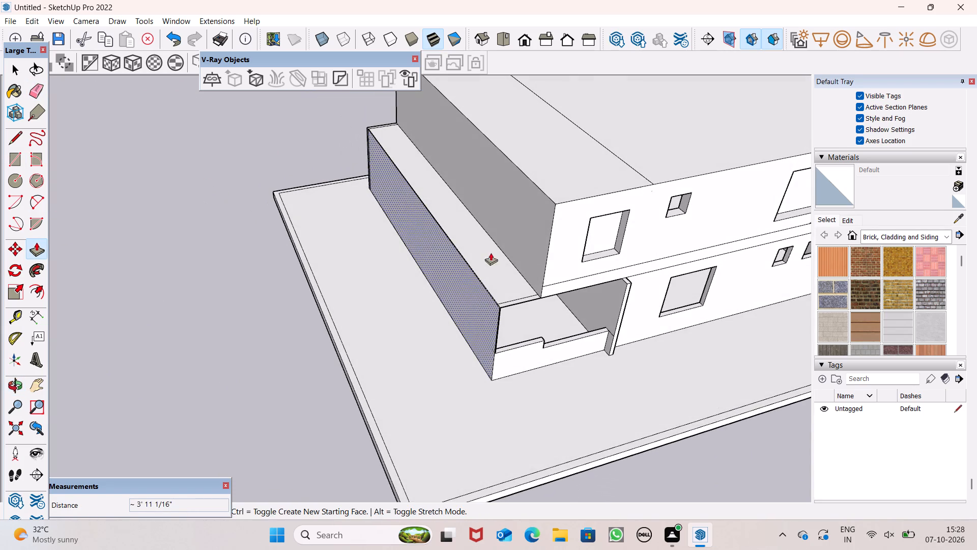
scroll(481, 232, up, 3)
middle_drag(514, 242, 411, 343)
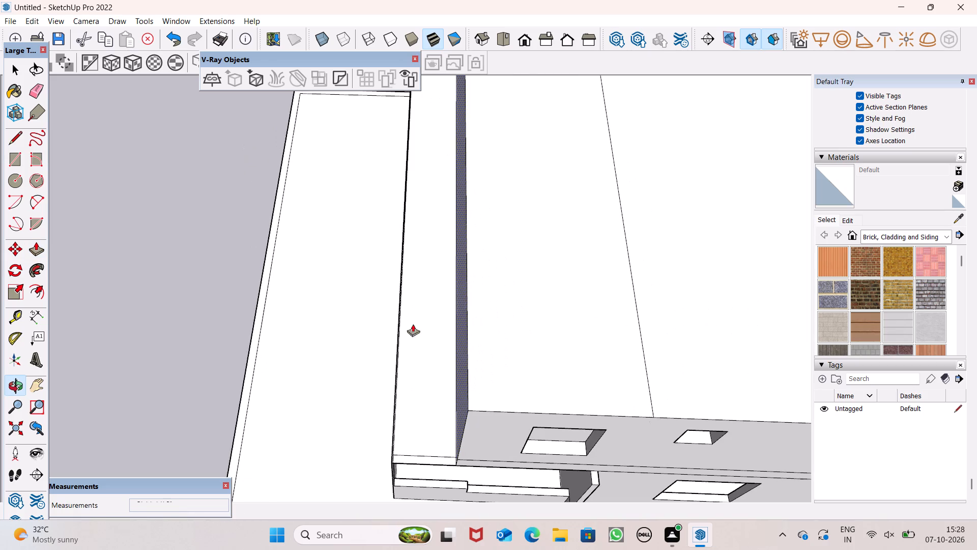
scroll(425, 287, down, 4)
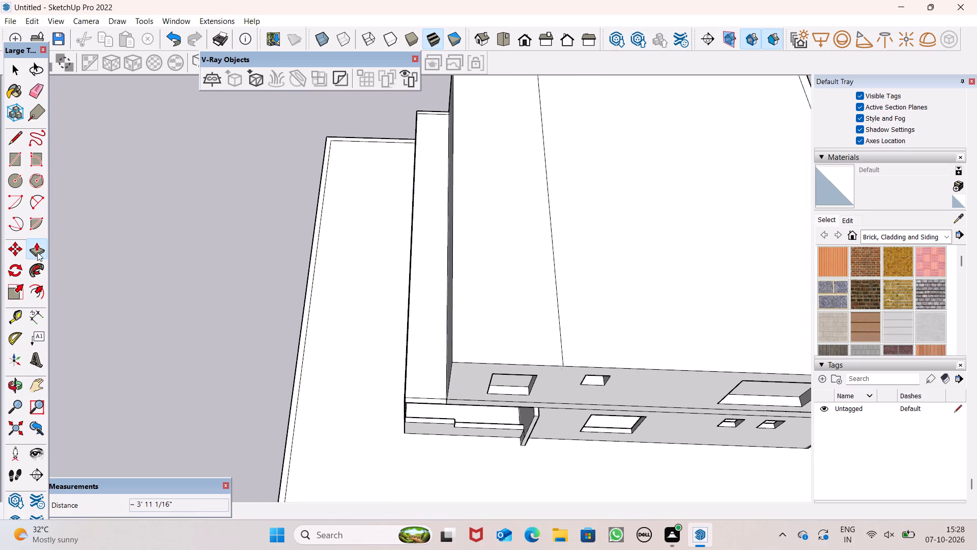
click(38, 252)
scroll(350, 283, up, 2)
scroll(356, 284, down, 1)
scroll(356, 284, up, 1)
scroll(392, 287, down, 2)
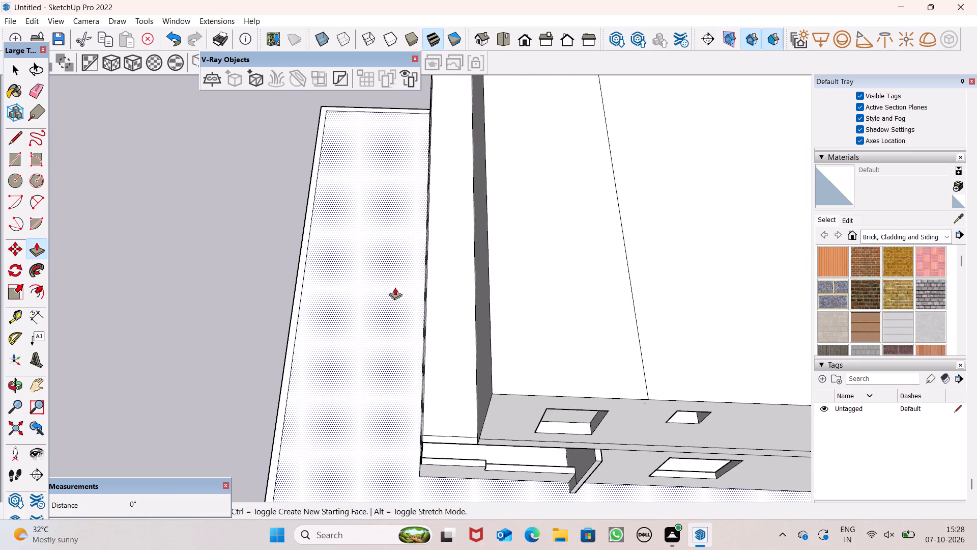
scroll(425, 242, down, 1)
scroll(425, 242, up, 1)
scroll(425, 243, down, 2)
scroll(347, 145, down, 6)
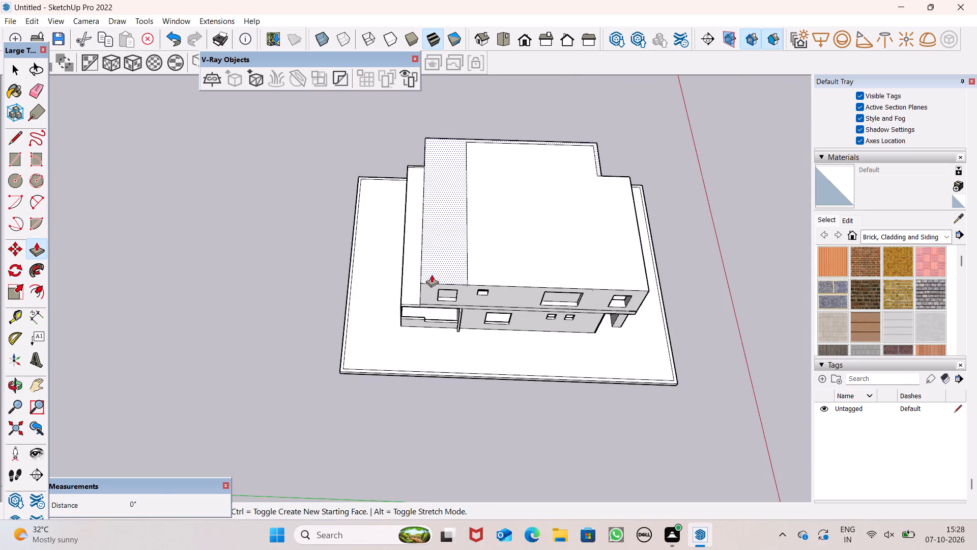
scroll(401, 323, up, 6)
scroll(400, 275, up, 4)
scroll(424, 338, down, 9)
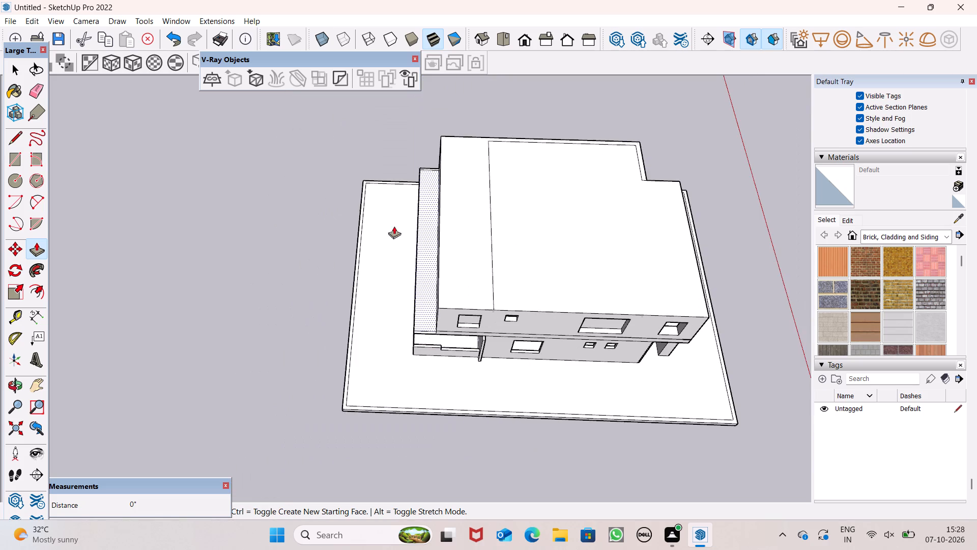
scroll(393, 222, up, 4)
scroll(424, 159, down, 1)
scroll(425, 159, up, 2)
scroll(250, 142, down, 1)
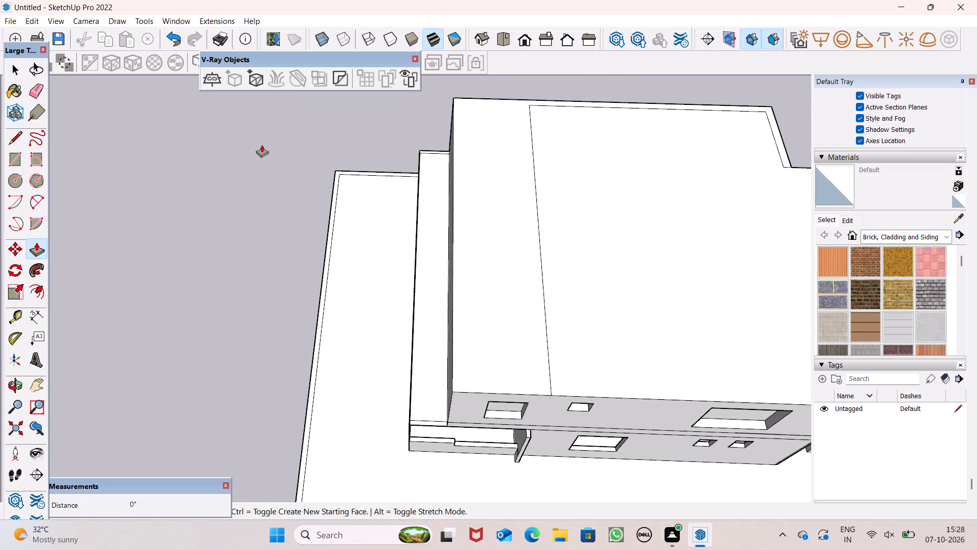
Pull the enclosure's narrow top face up past the upper storey's roof, and raise it a further 10'.
scroll(262, 145, down, 4)
drag(397, 333, 397, 328)
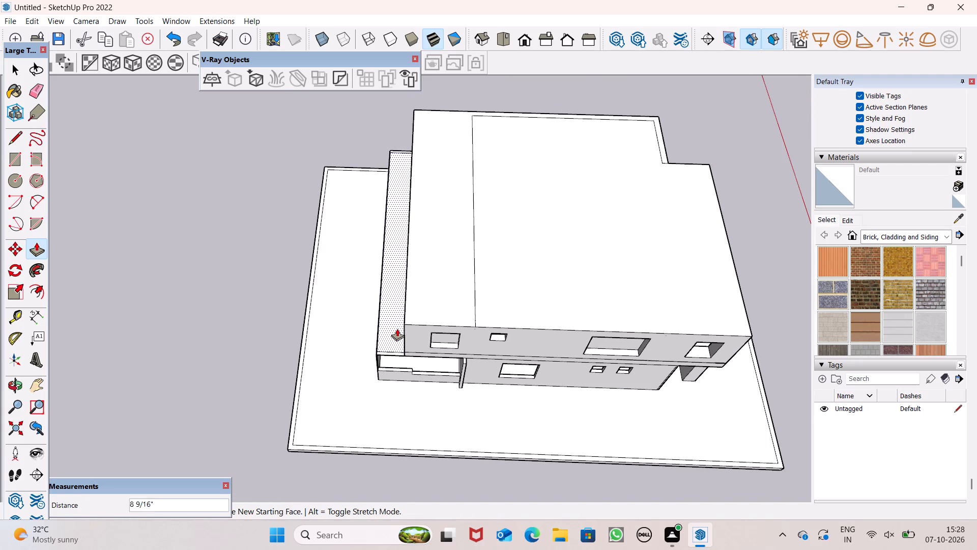
drag(397, 328, 399, 312)
drag(399, 312, 404, 294)
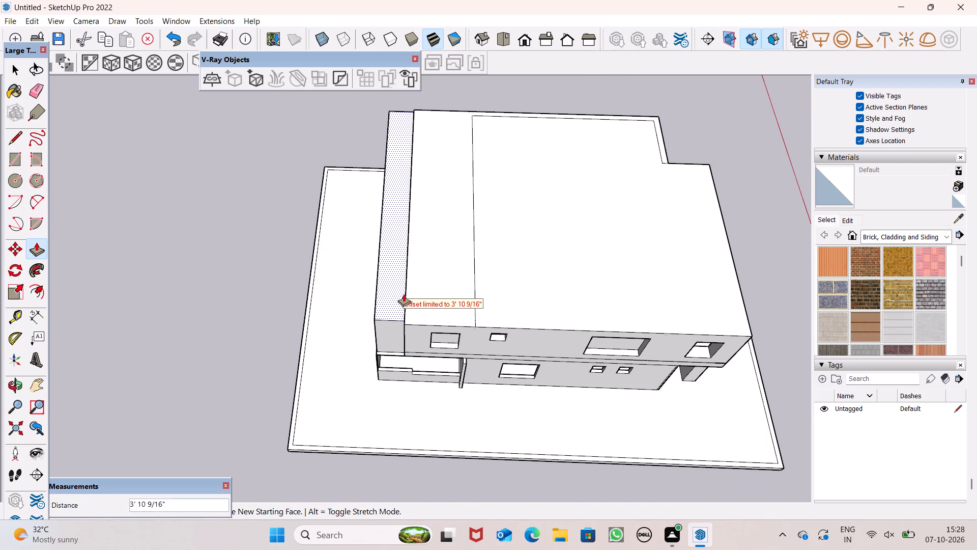
drag(404, 294, 404, 280)
drag(403, 277, 399, 268)
click(399, 268)
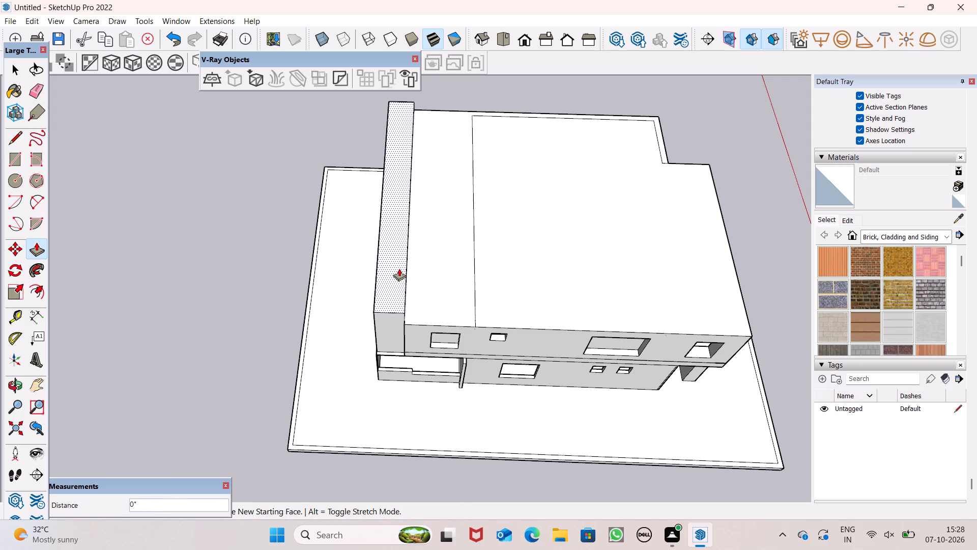
key(1)
text(0')
key(Return)
Push the raised block's top face partway back down toward the main roof.
scroll(430, 296, down, 5)
middle_drag(426, 314, 424, 136)
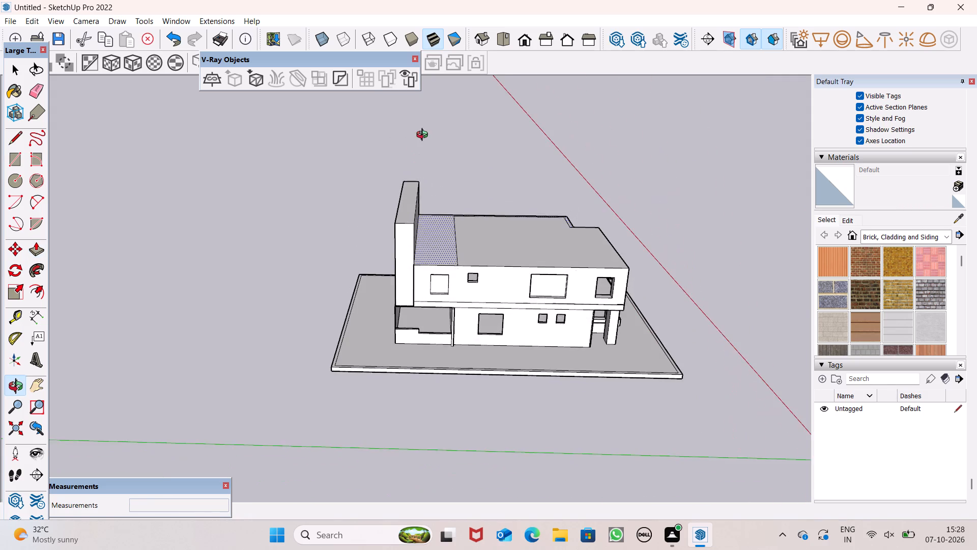
middle_drag(424, 136, 425, 135)
scroll(416, 175, up, 1)
scroll(413, 181, down, 1)
scroll(413, 181, up, 1)
scroll(413, 186, down, 1)
scroll(414, 197, up, 6)
drag(404, 221, 403, 233)
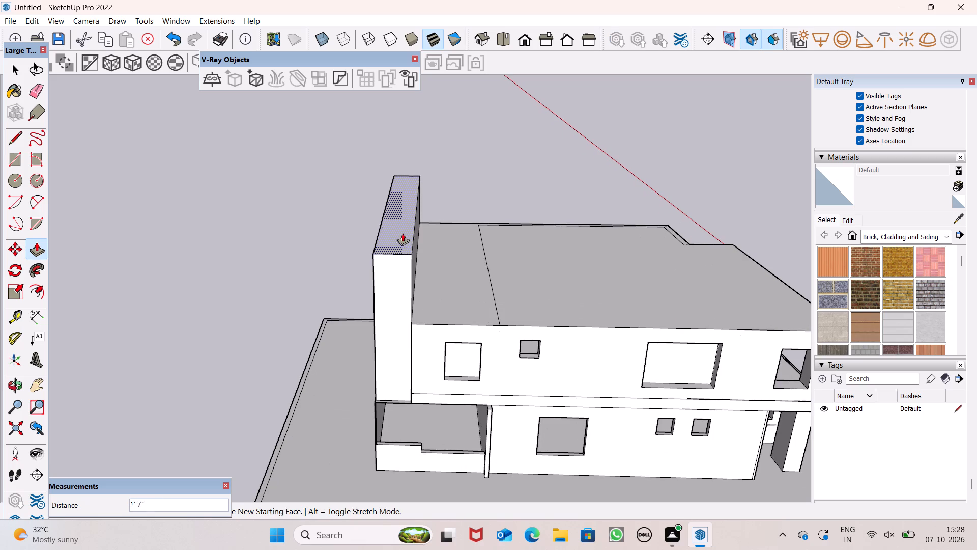
drag(403, 233, 399, 247)
Pull the upper block's long outer face outward about 4' 5" so it overhangs the enclosure wall below.
middle_drag(406, 327, 458, 305)
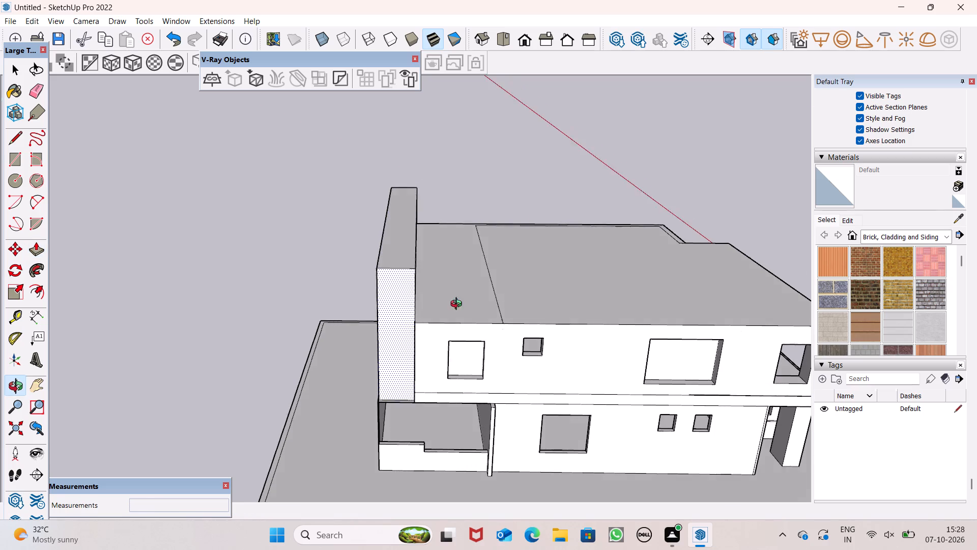
middle_drag(458, 305, 561, 266)
scroll(548, 265, up, 1)
drag(435, 311, 410, 329)
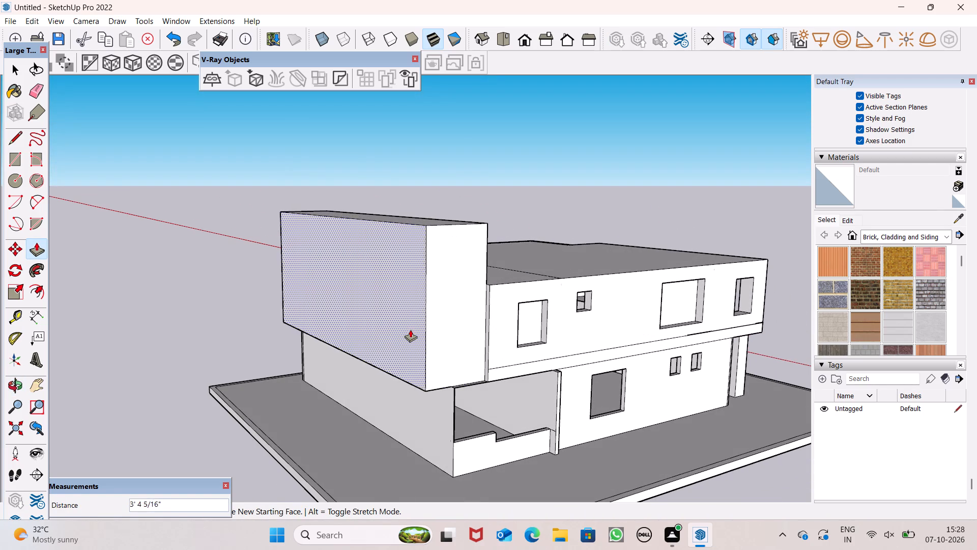
drag(410, 329, 402, 331)
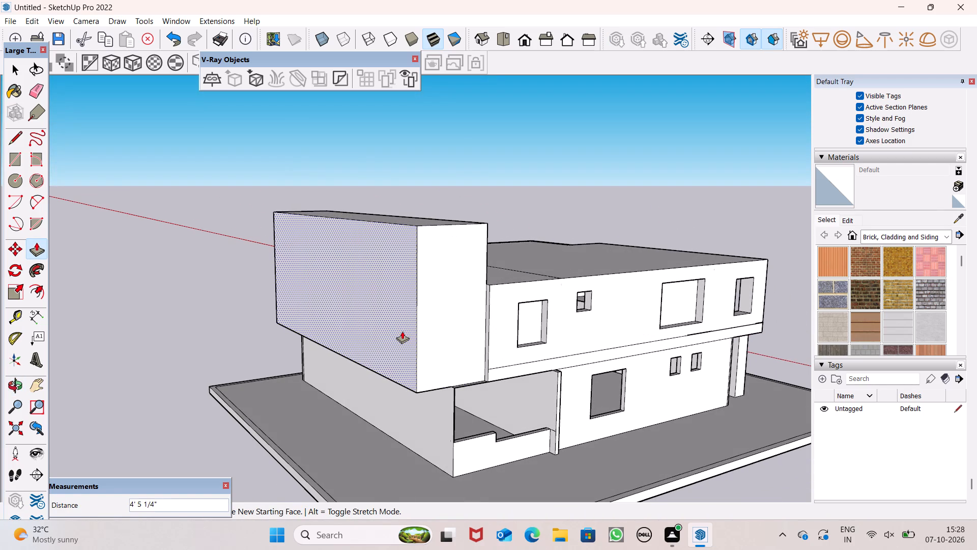
drag(402, 331, 398, 331)
scroll(502, 307, down, 3)
middle_drag(521, 325, 380, 337)
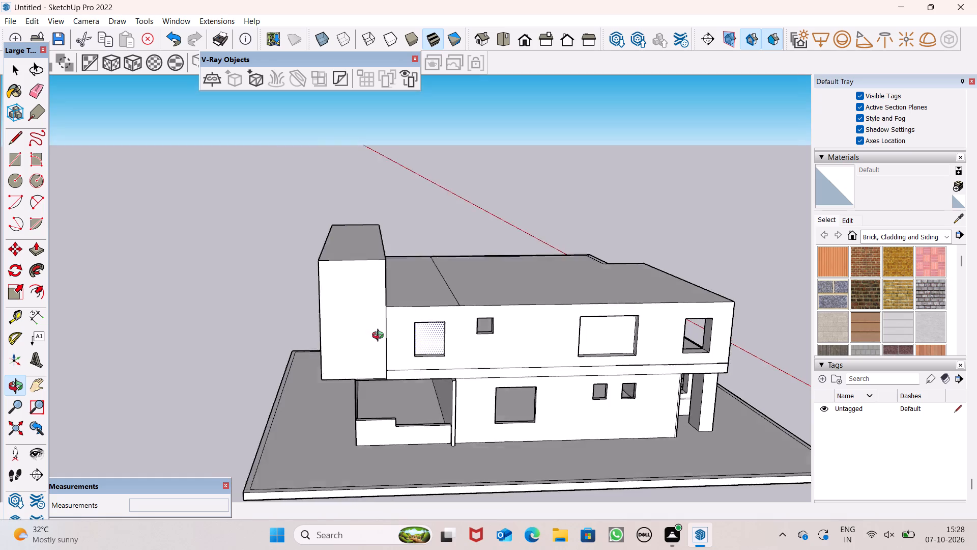
middle_drag(380, 337, 377, 323)
key(space)
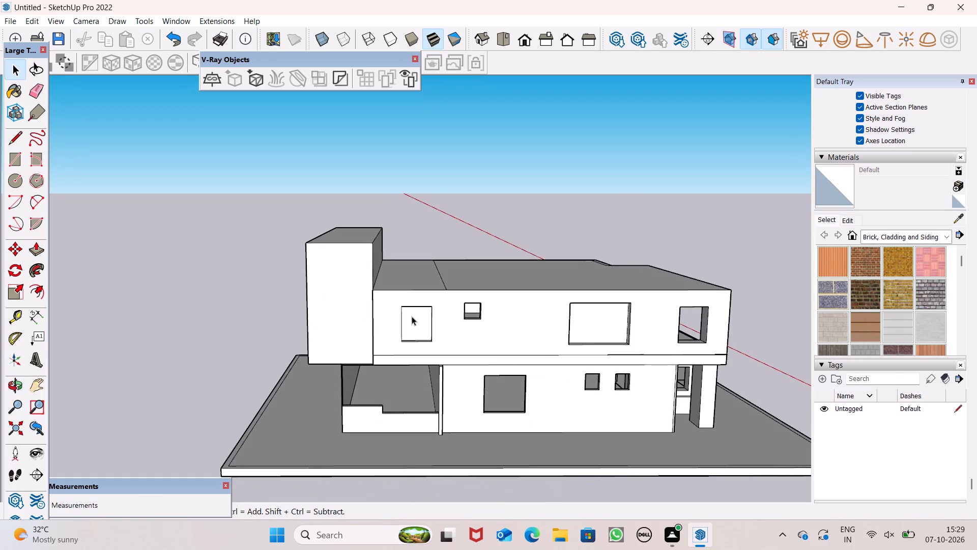
Pull the inner face of the enclosure's outer side wall about 1' 6 5/16" into the opening to thicken it.
middle_click(388, 397)
scroll(388, 397, up, 4)
scroll(384, 396, down, 1)
scroll(384, 396, up, 2)
middle_drag(381, 398, 274, 398)
scroll(227, 370, up, 2)
click(43, 256)
scroll(213, 346, up, 3)
drag(253, 356, 269, 368)
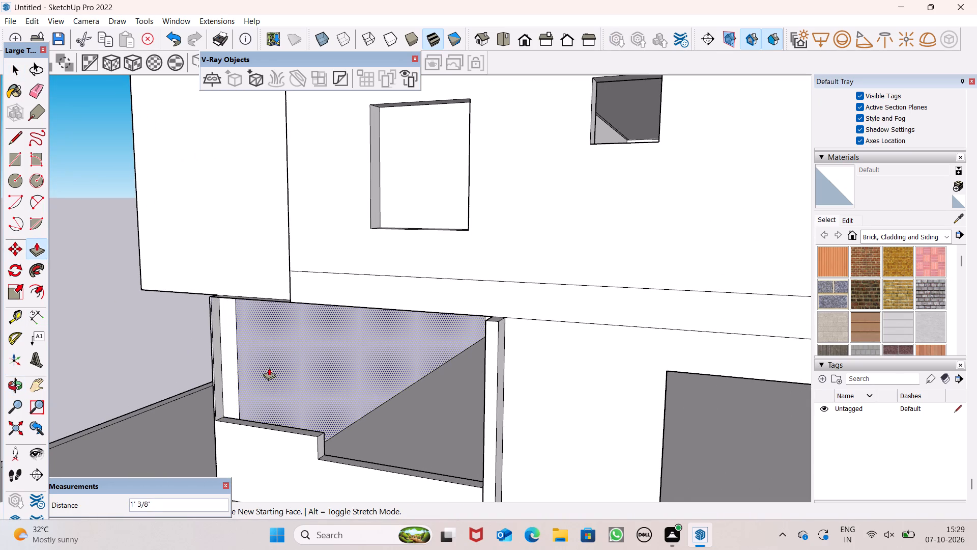
drag(269, 368, 276, 371)
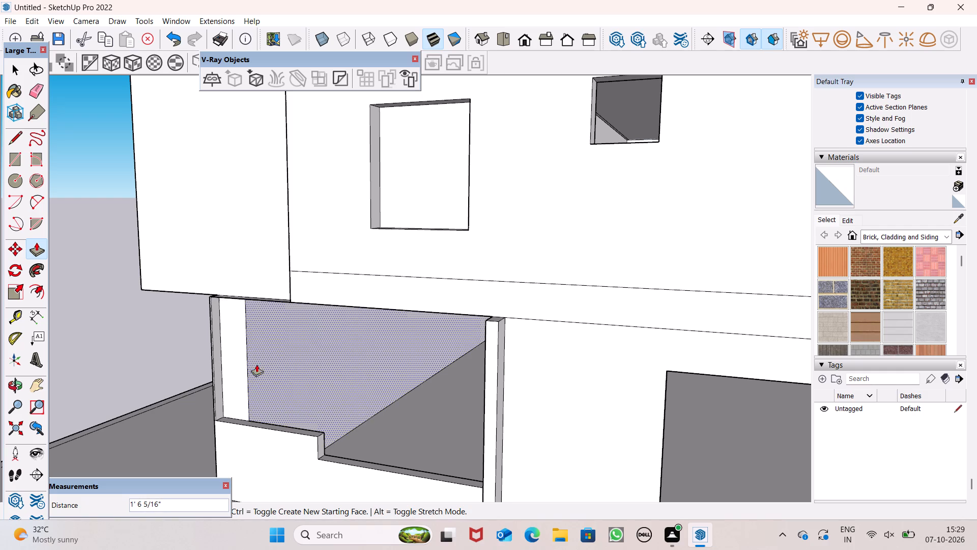
Pull the inner side face of the enclosure's front corner pier 1' 6 5/16", in line with the thickened wall's inner face.
drag(217, 365, 249, 381)
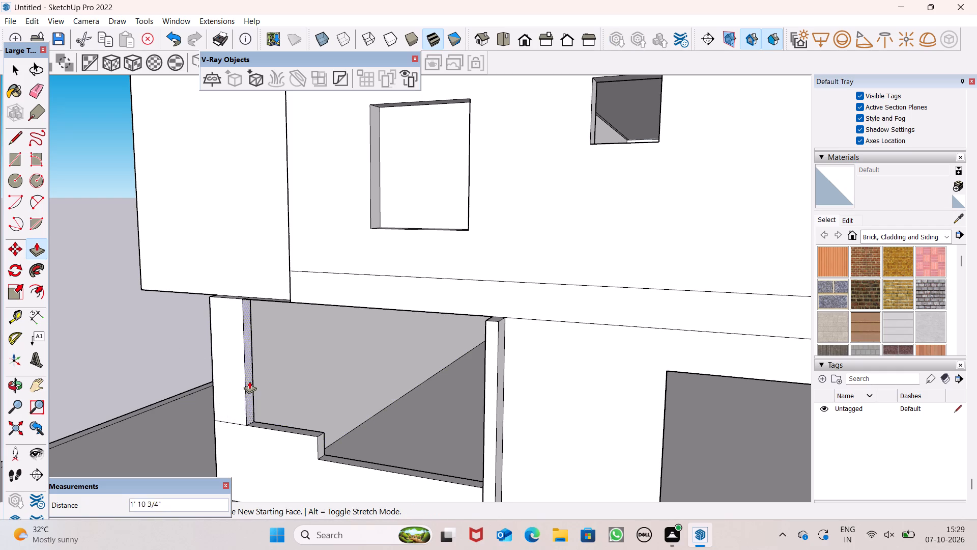
drag(249, 381, 318, 339)
scroll(321, 343, down, 1)
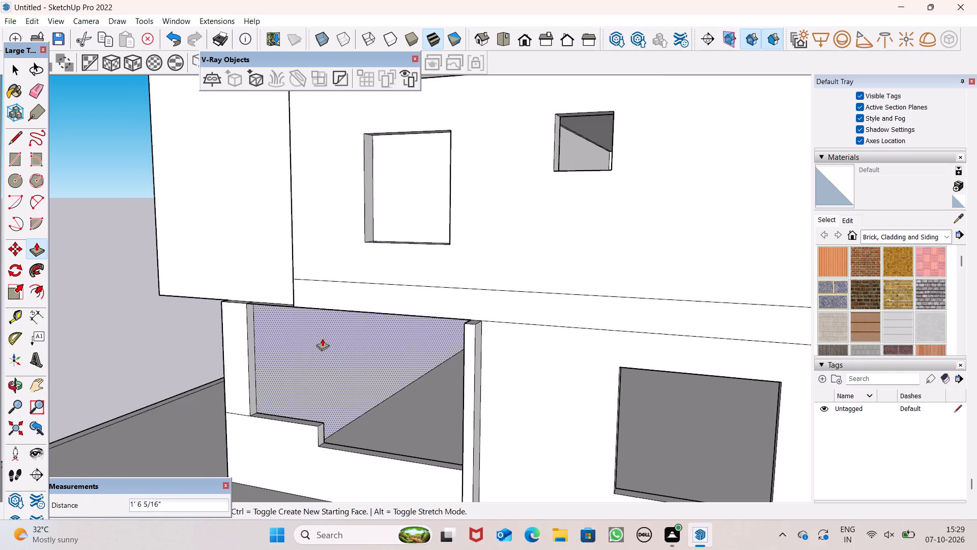
key(space)
Examine the thickened enclosure corner and the overhanging upper block from close up and from around the house.
scroll(322, 326, down, 8)
middle_drag(323, 353, 400, 374)
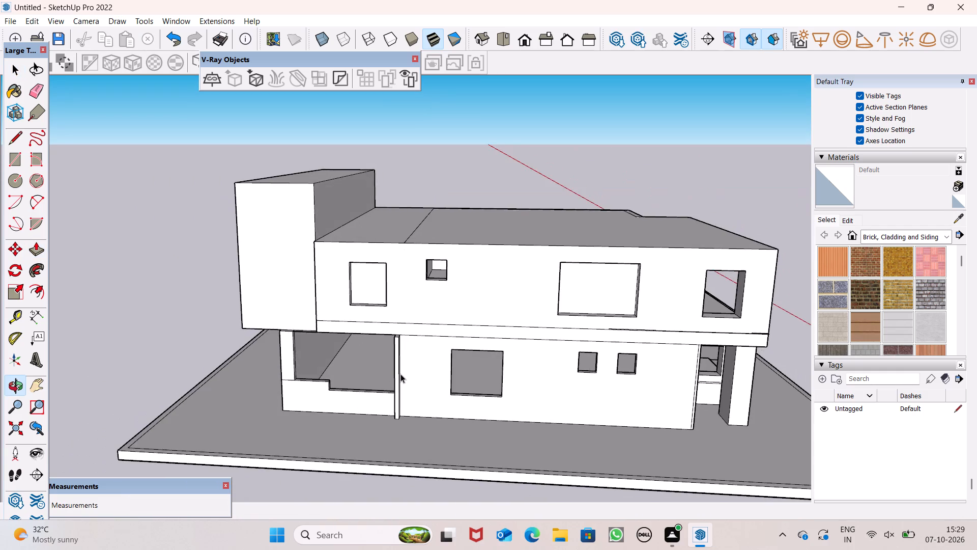
scroll(400, 374, up, 2)
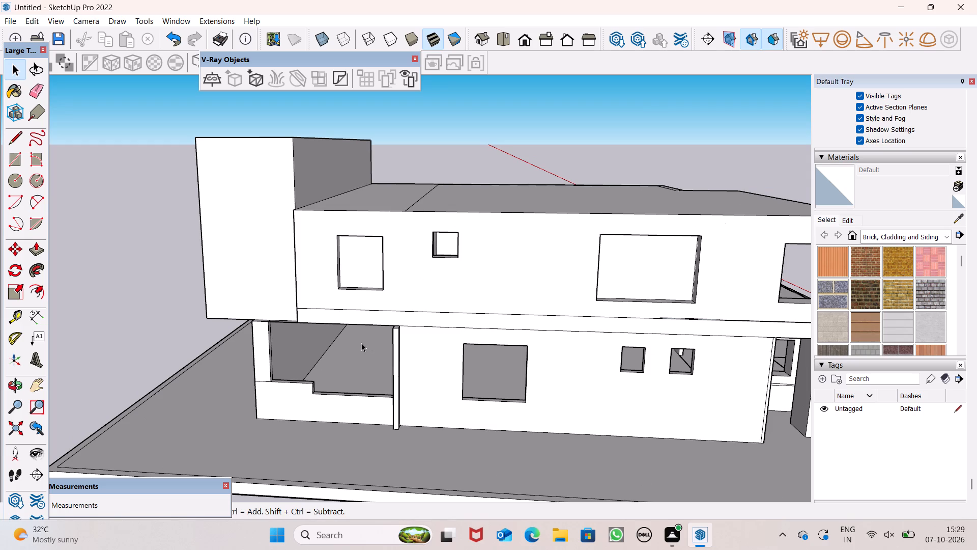
scroll(361, 343, up, 1)
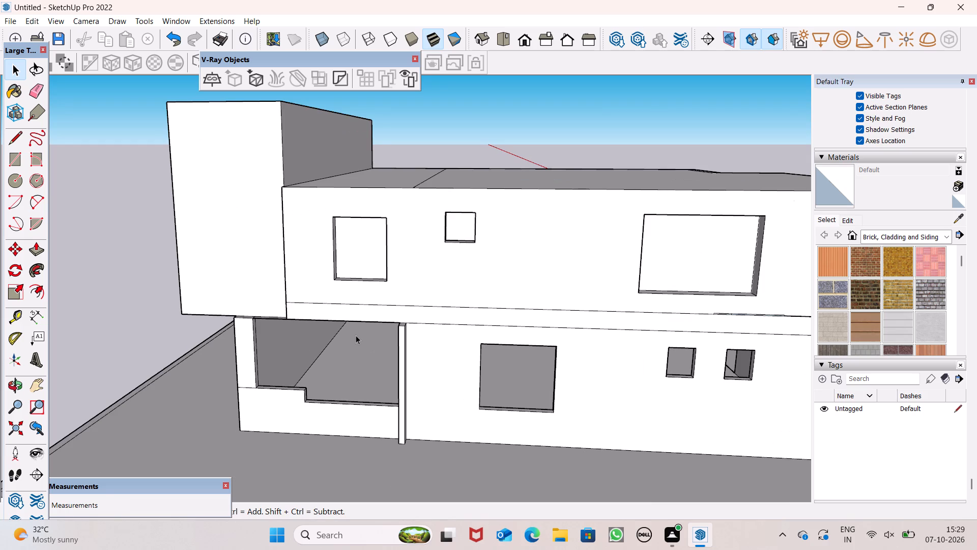
scroll(364, 284, down, 6)
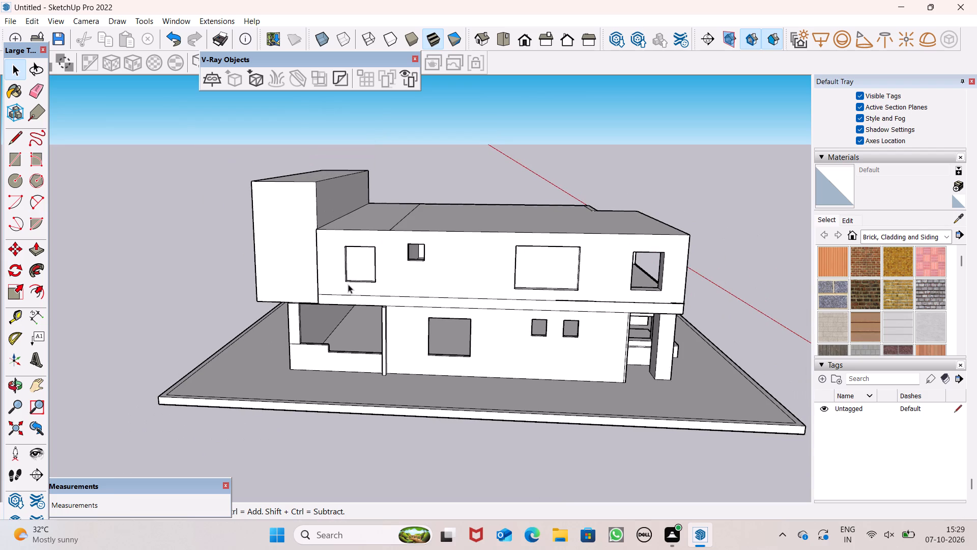
scroll(367, 286, down, 8)
middle_drag(412, 269, 171, 293)
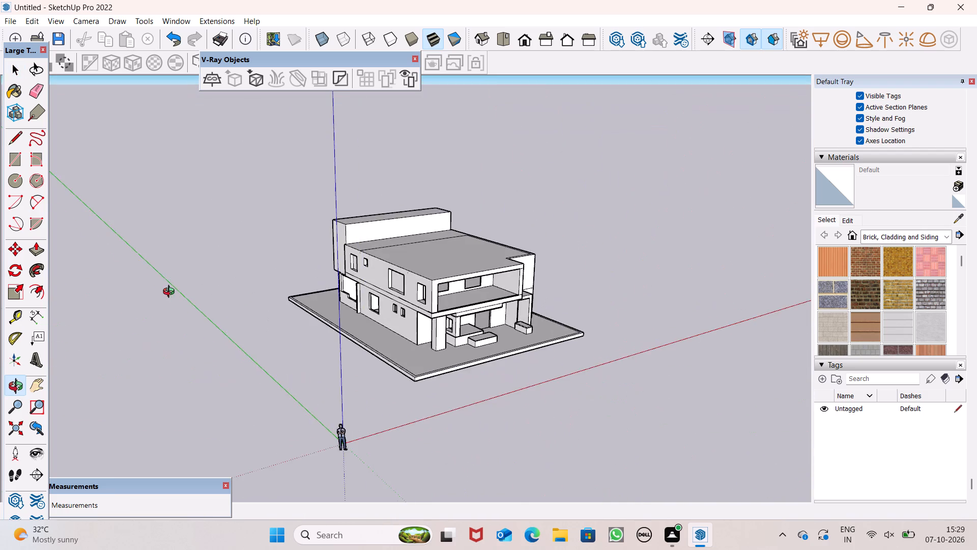
middle_drag(171, 293, 331, 340)
scroll(469, 177, up, 1)
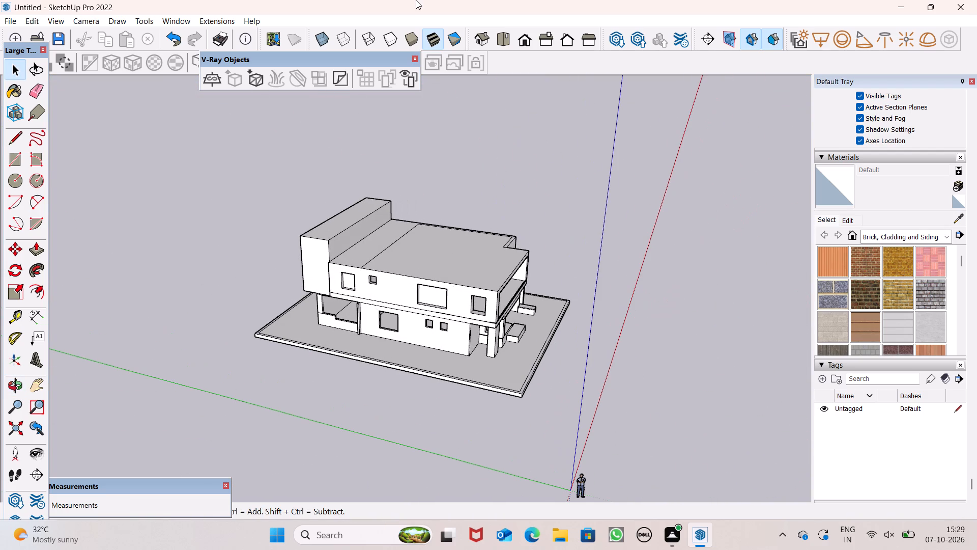
scroll(444, 117, up, 1)
scroll(443, 120, down, 3)
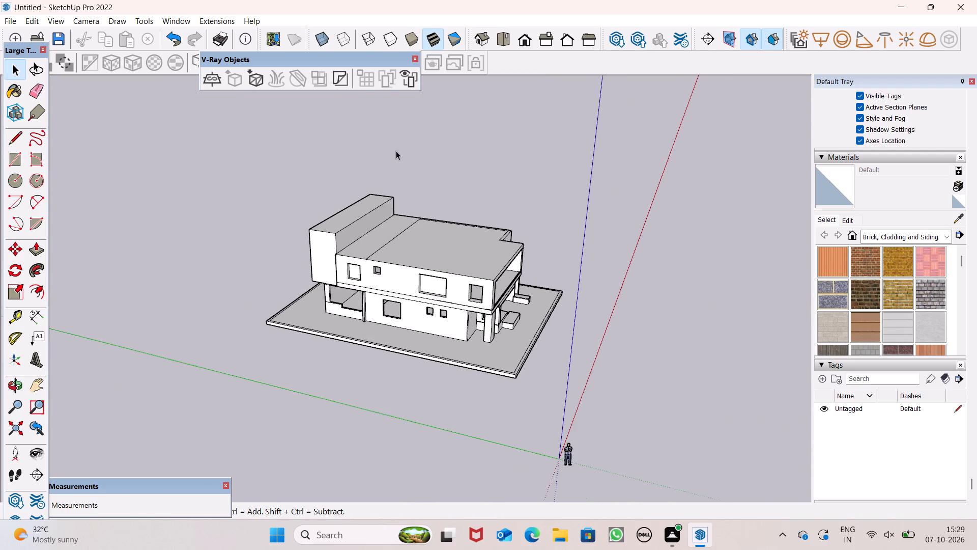
Erase the line dividing the main roof parallel to the upper block, including its leftover stub at the windowed wall.
middle_drag(421, 233, 317, 364)
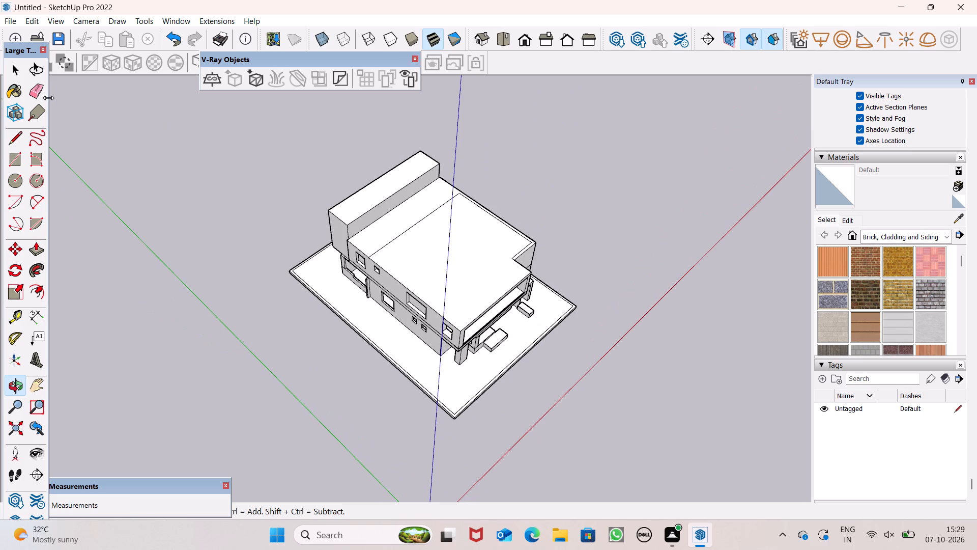
click(48, 99)
drag(42, 98, 41, 91)
scroll(293, 186, up, 6)
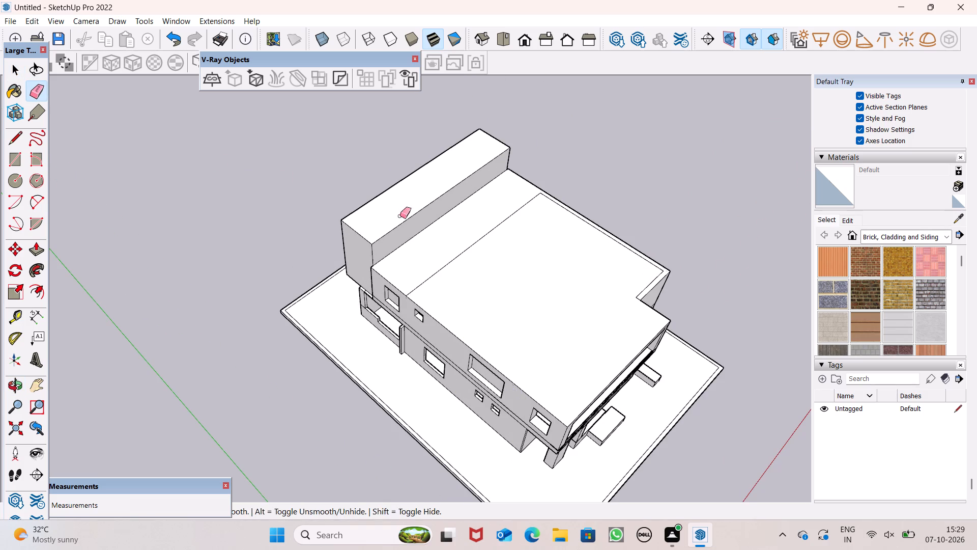
drag(432, 239, 449, 263)
middle_drag(546, 297, 426, 322)
scroll(408, 312, up, 4)
scroll(397, 297, down, 1)
scroll(397, 297, up, 3)
scroll(392, 289, down, 1)
scroll(392, 289, up, 1)
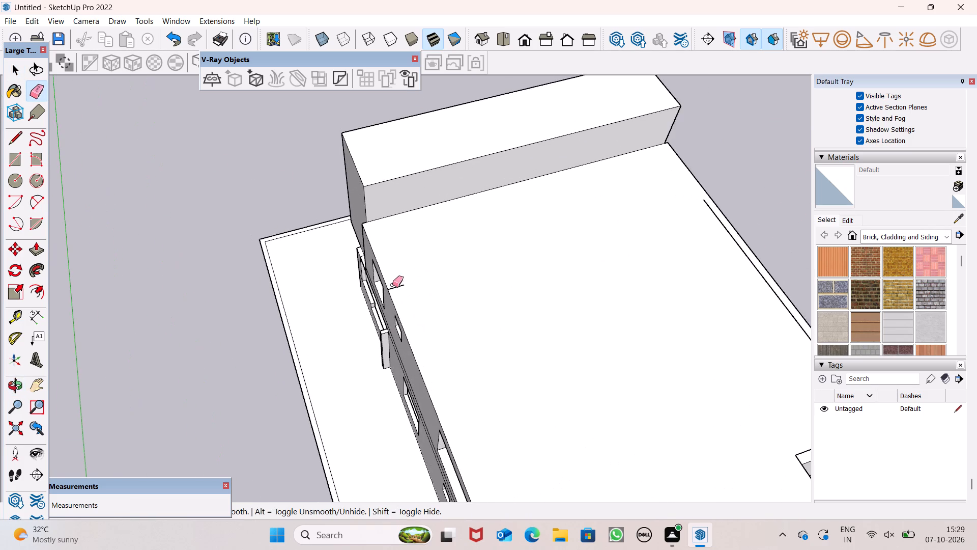
click(394, 289)
scroll(442, 246, down, 1)
scroll(397, 300, up, 2)
scroll(392, 306, down, 1)
scroll(392, 306, up, 2)
drag(414, 283, 404, 273)
click(403, 272)
scroll(432, 286, down, 5)
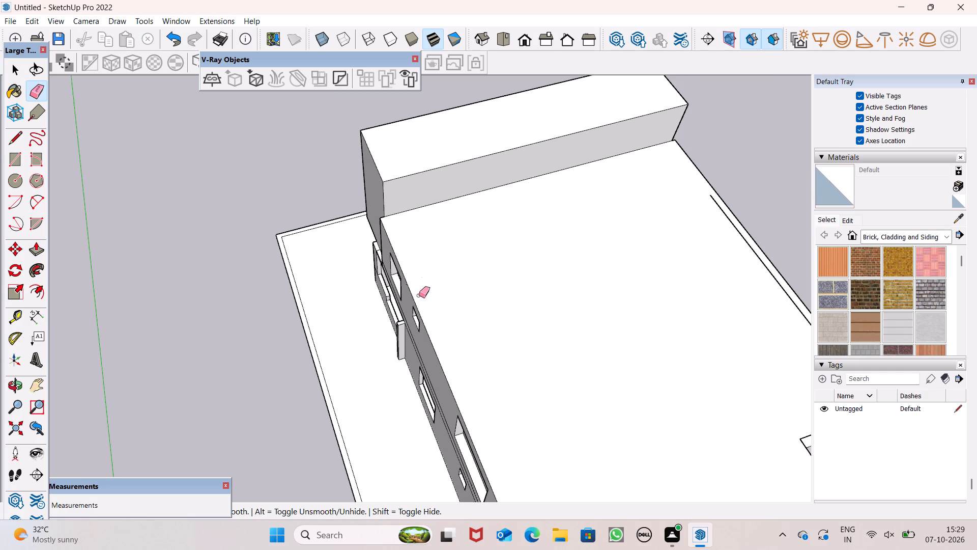
Erase the inset lines running along the main roof's long edge and its notched corner.
scroll(419, 295, down, 7)
scroll(512, 298, down, 5)
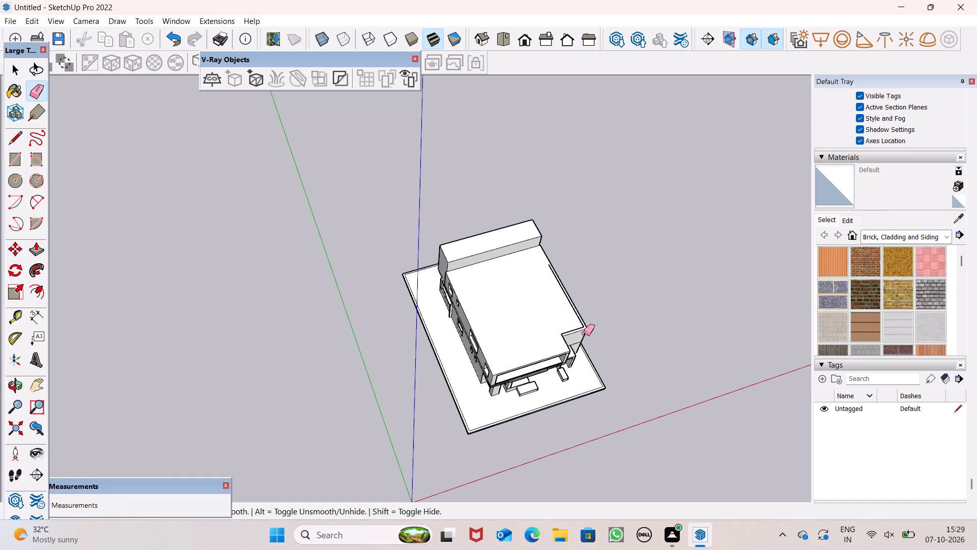
scroll(583, 333, up, 16)
scroll(609, 338, down, 1)
scroll(609, 338, up, 1)
scroll(609, 338, down, 1)
scroll(609, 338, up, 1)
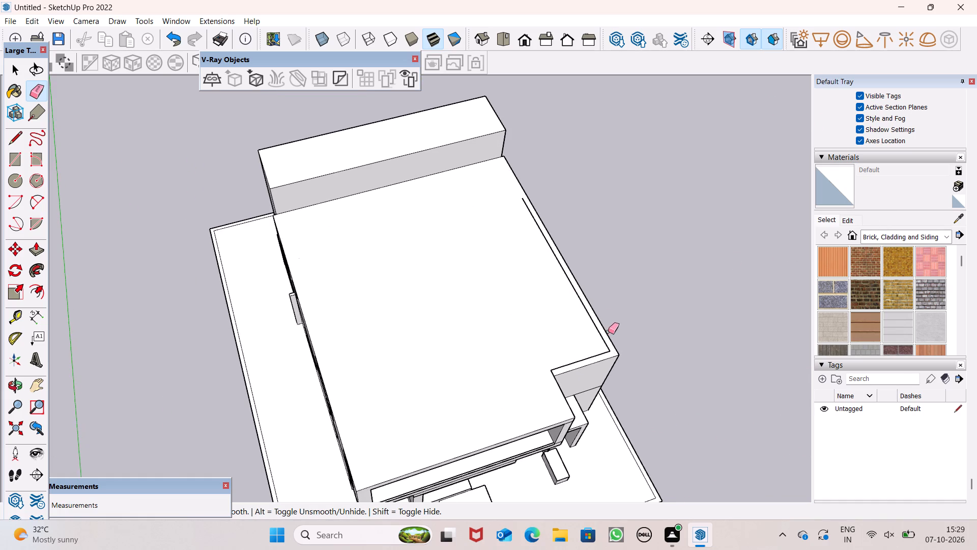
scroll(678, 359, up, 1)
scroll(612, 358, up, 7)
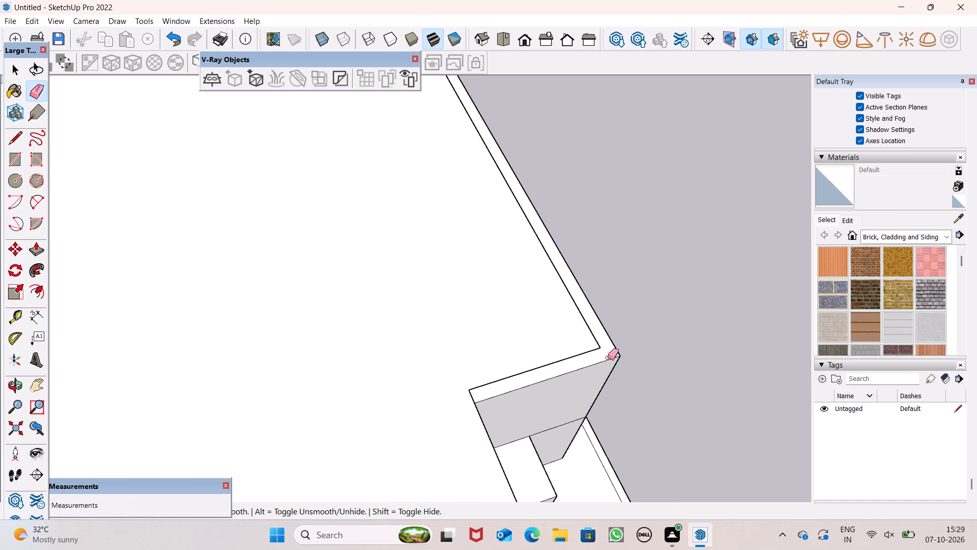
drag(593, 347, 568, 342)
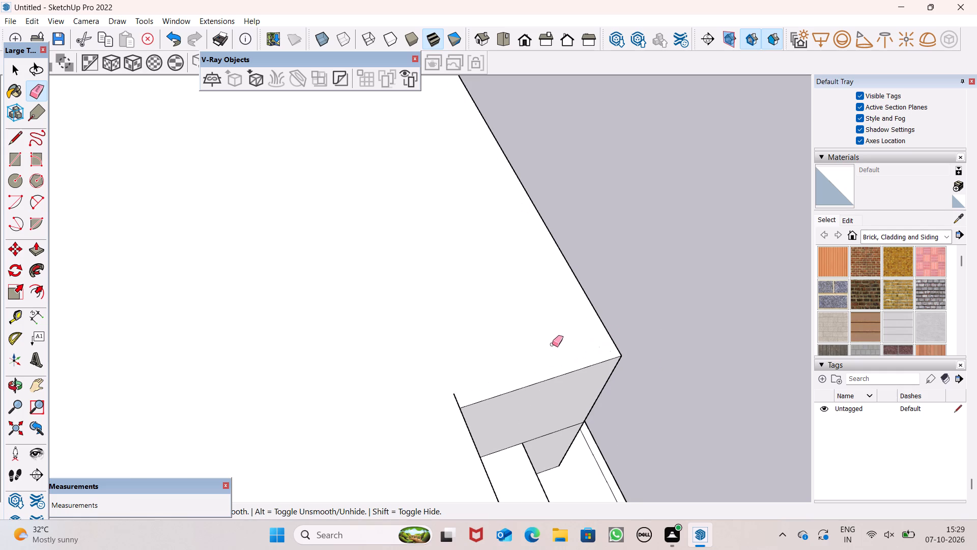
Erase the short leftover edge stub at the inner corner of the roof's notch.
drag(451, 397, 471, 382)
scroll(485, 423, up, 4)
scroll(418, 406, up, 2)
scroll(417, 405, down, 1)
click(445, 391)
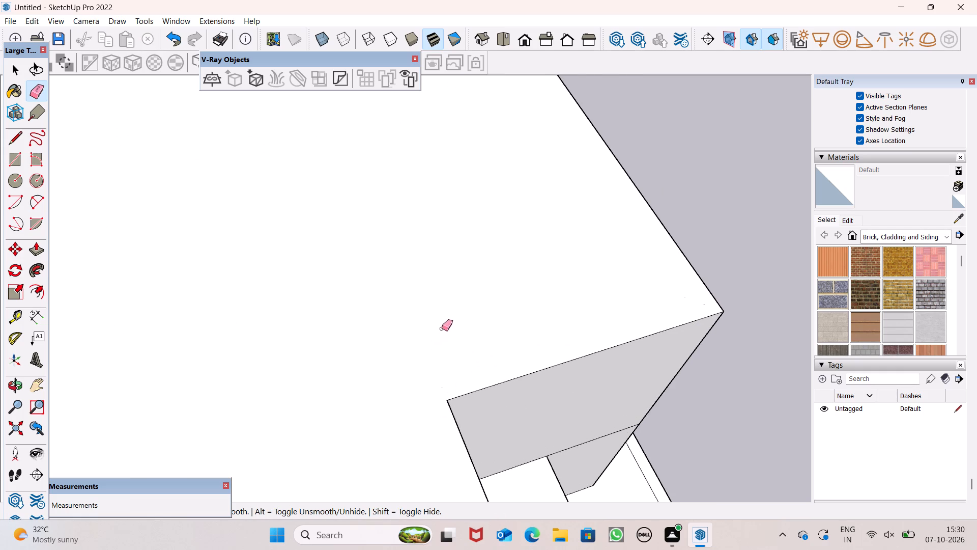
scroll(448, 328, down, 11)
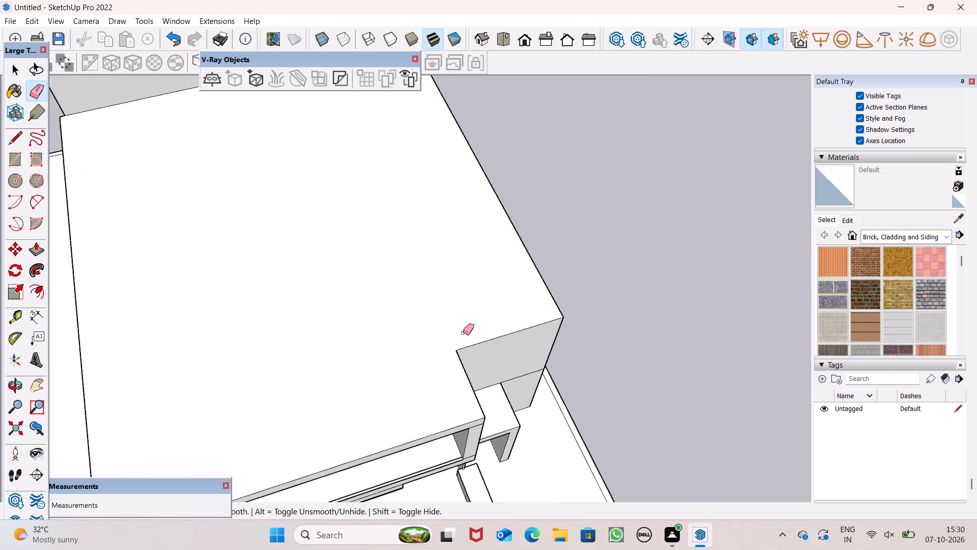
scroll(463, 333, down, 6)
scroll(480, 353, up, 1)
scroll(480, 353, down, 1)
key(space)
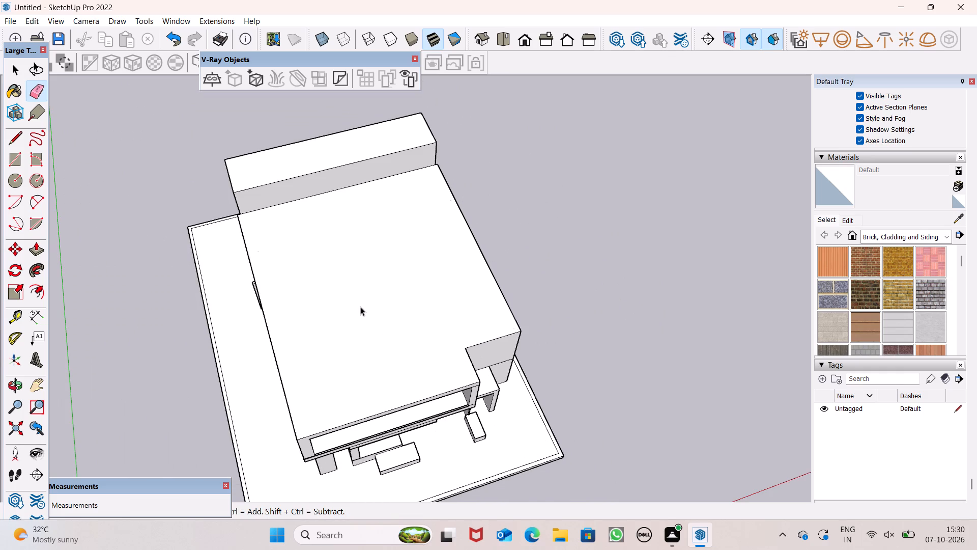
Examine the cleaned main roof, the upper block and the windowed side wall from above and from the side.
scroll(348, 285, up, 2)
scroll(348, 285, down, 1)
scroll(348, 285, up, 1)
scroll(348, 285, down, 7)
middle_drag(398, 308, 442, 281)
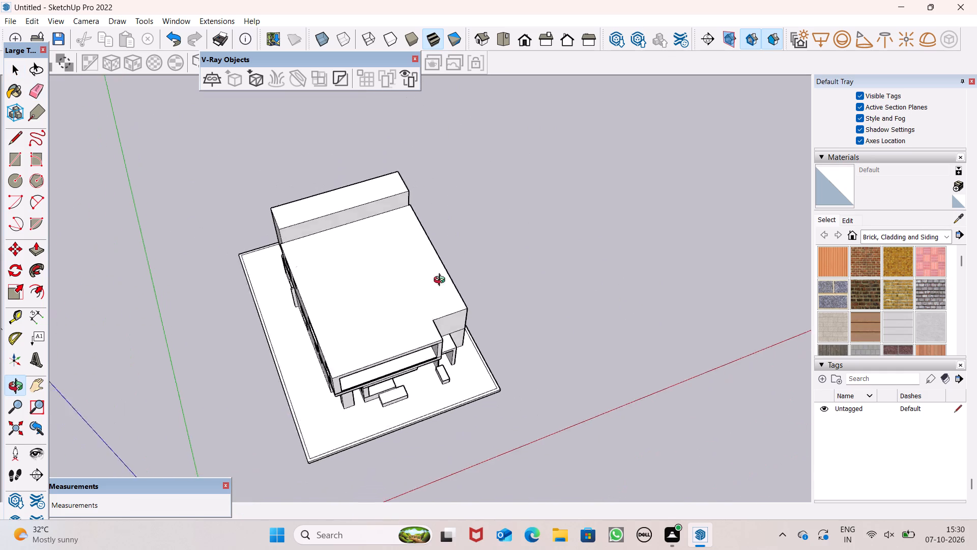
middle_drag(442, 281, 735, 171)
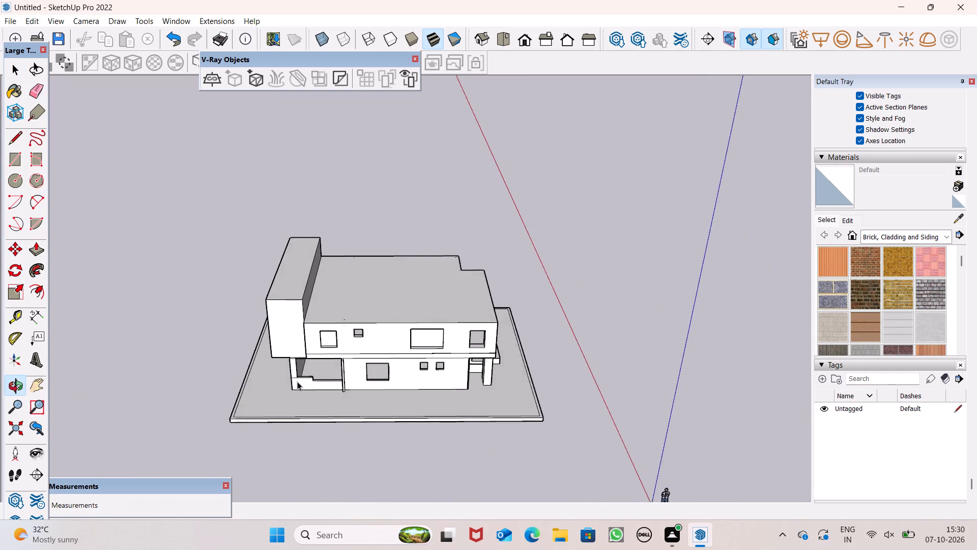
scroll(293, 387, up, 3)
scroll(277, 349, down, 1)
scroll(276, 346, up, 4)
scroll(297, 309, up, 5)
scroll(338, 331, up, 1)
middle_drag(338, 331, 114, 316)
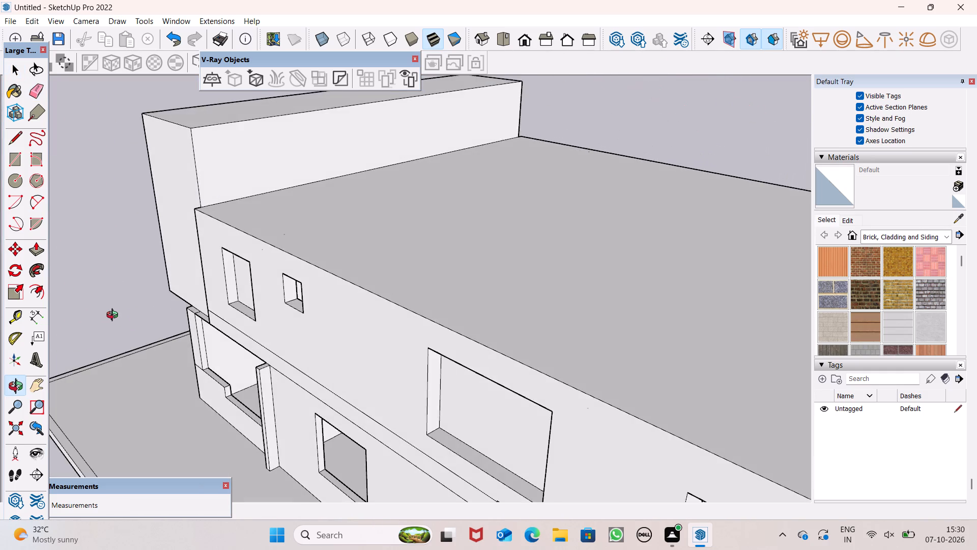
middle_drag(114, 316, 262, 324)
scroll(497, 273, down, 3)
scroll(497, 272, up, 1)
scroll(496, 271, down, 6)
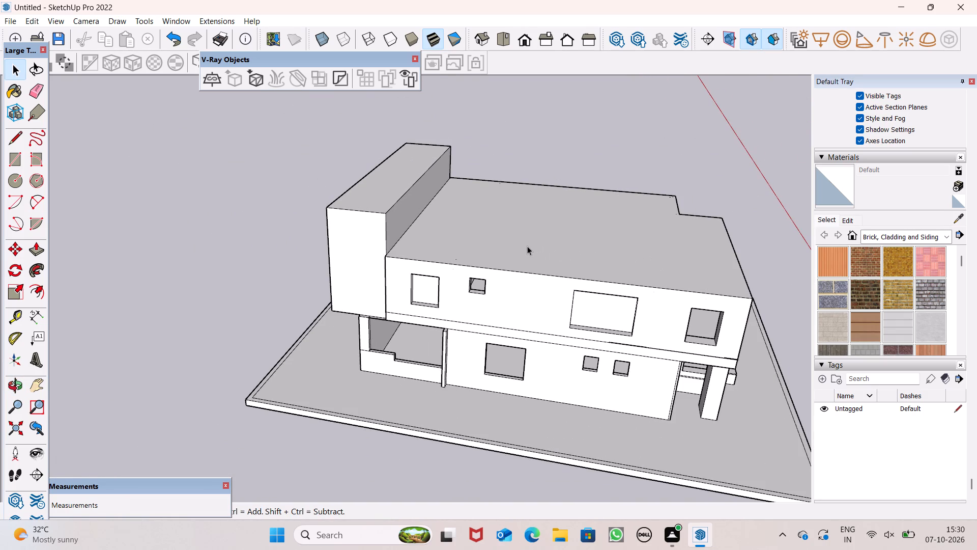
scroll(463, 168, down, 1)
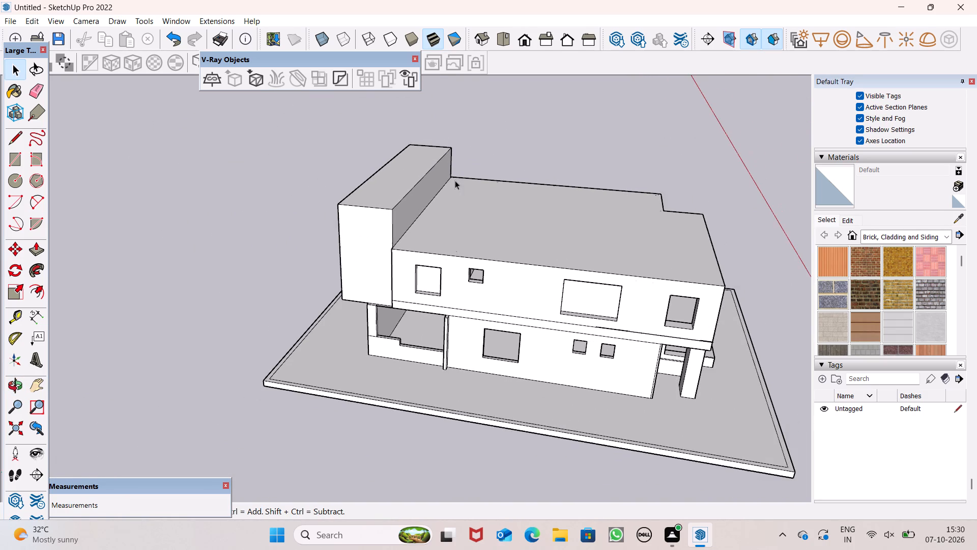
scroll(438, 197, down, 2)
scroll(620, 266, down, 4)
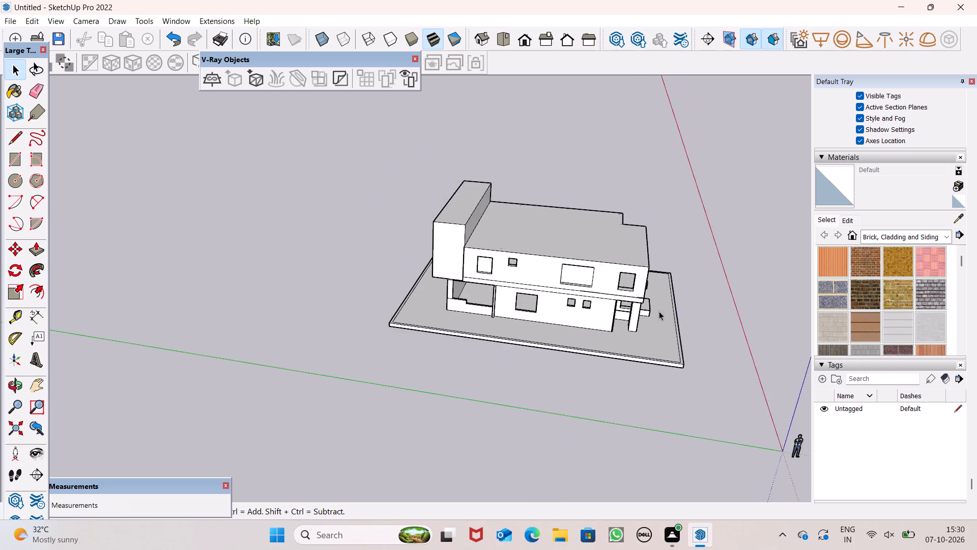
Draw a line across the main roof from the notch's inner corner to the opposite long edge.
middle_drag(662, 313, 420, 273)
scroll(539, 291, down, 3)
middle_drag(586, 317, 469, 436)
scroll(586, 260, up, 1)
scroll(581, 263, down, 2)
scroll(624, 276, up, 1)
scroll(633, 279, down, 1)
scroll(633, 279, up, 3)
scroll(588, 259, down, 3)
scroll(589, 238, up, 1)
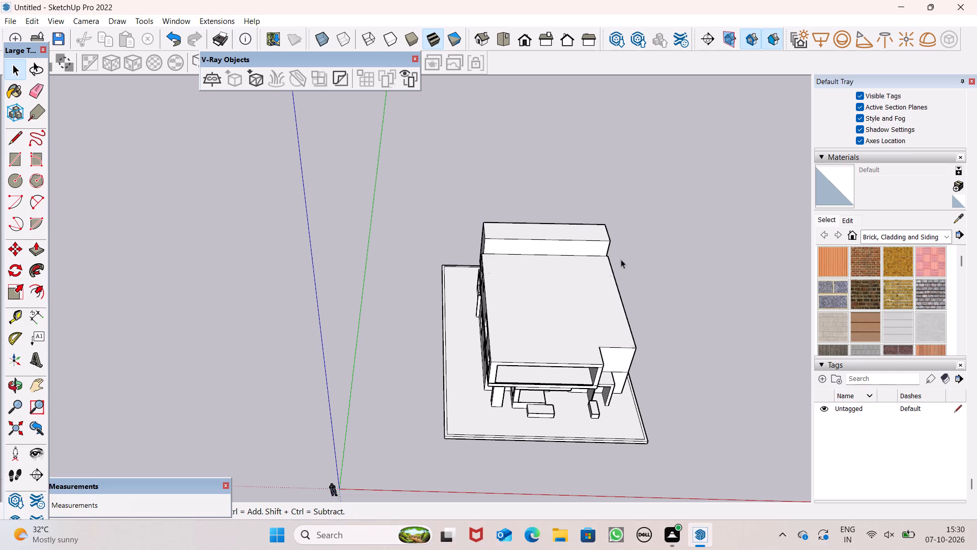
middle_drag(621, 291, 625, 362)
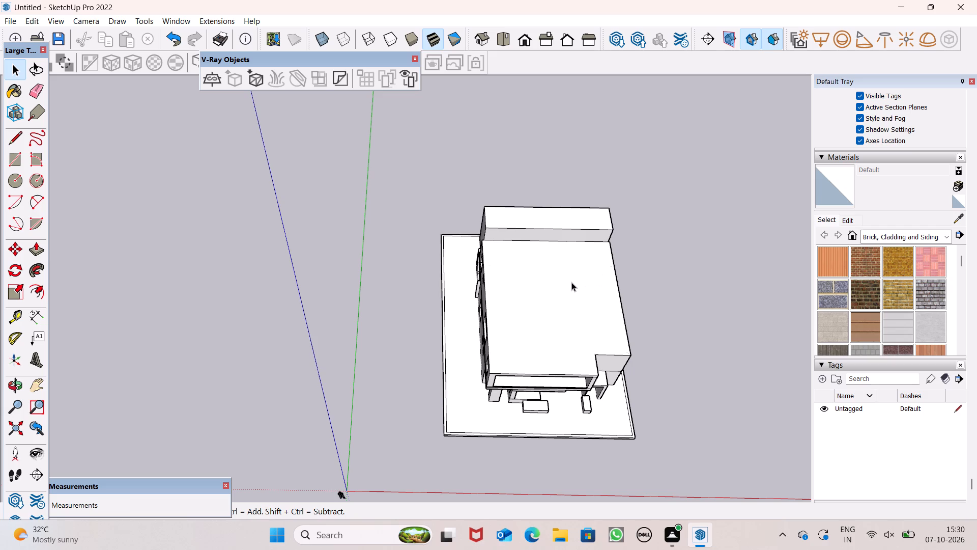
scroll(591, 312, down, 1)
middle_drag(603, 347, 596, 393)
scroll(626, 350, up, 6)
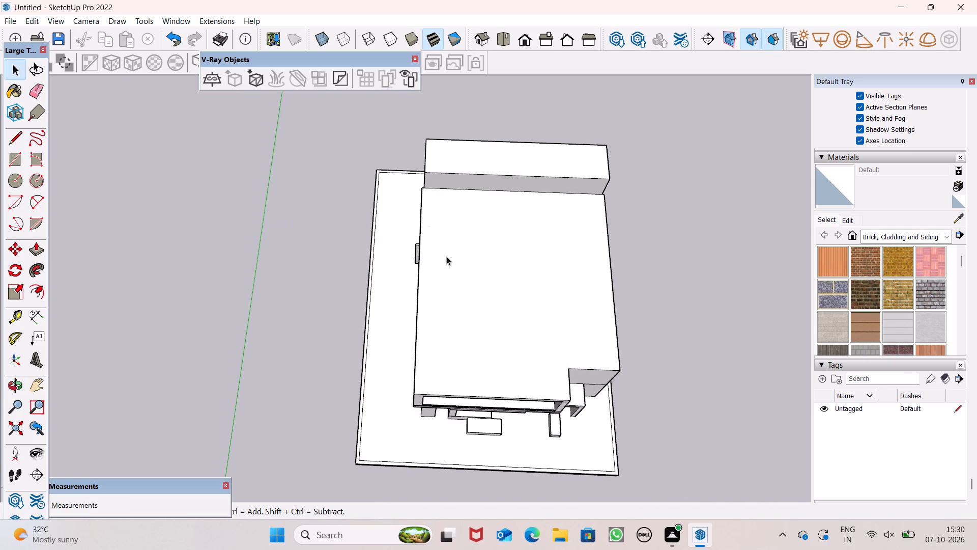
scroll(385, 209, up, 4)
click(22, 136)
scroll(412, 240, down, 4)
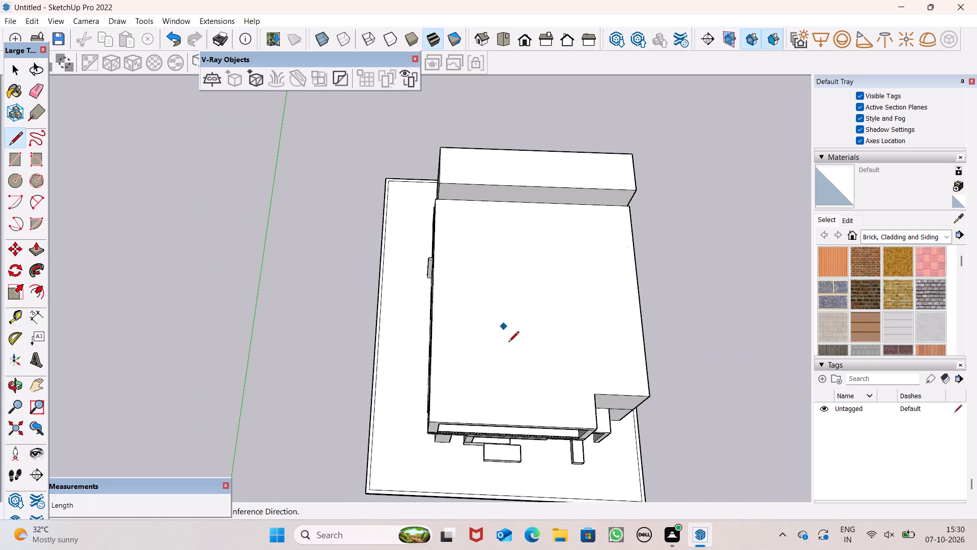
scroll(642, 435, up, 5)
scroll(642, 436, down, 1)
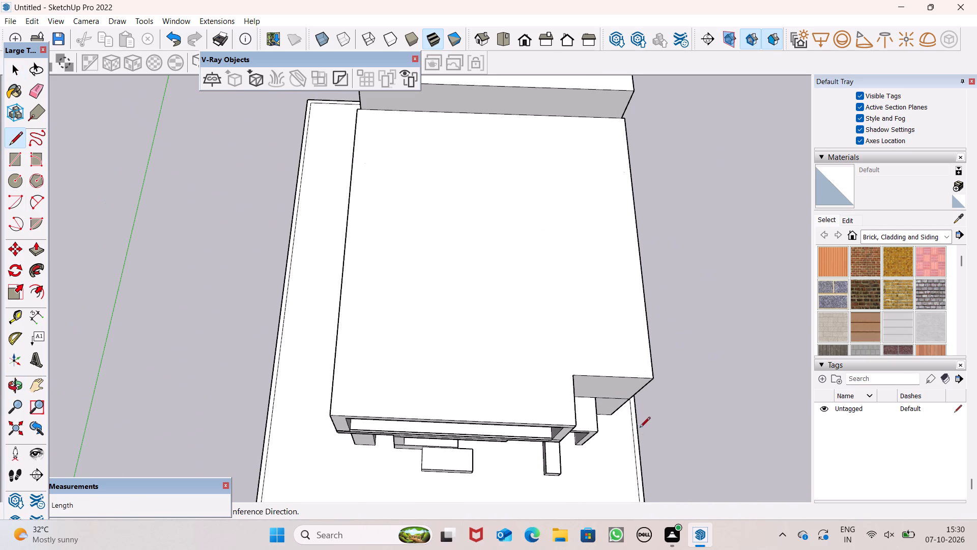
click(570, 377)
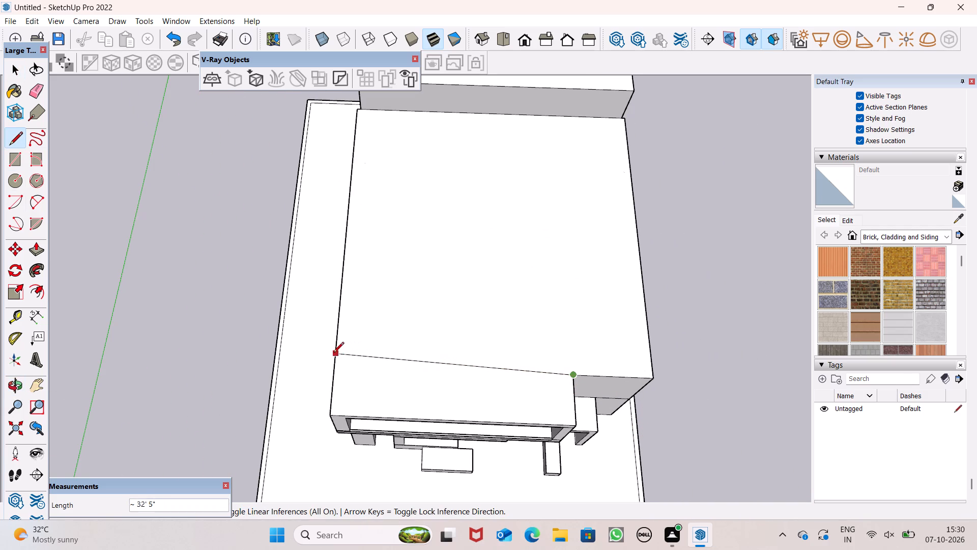
click(331, 360)
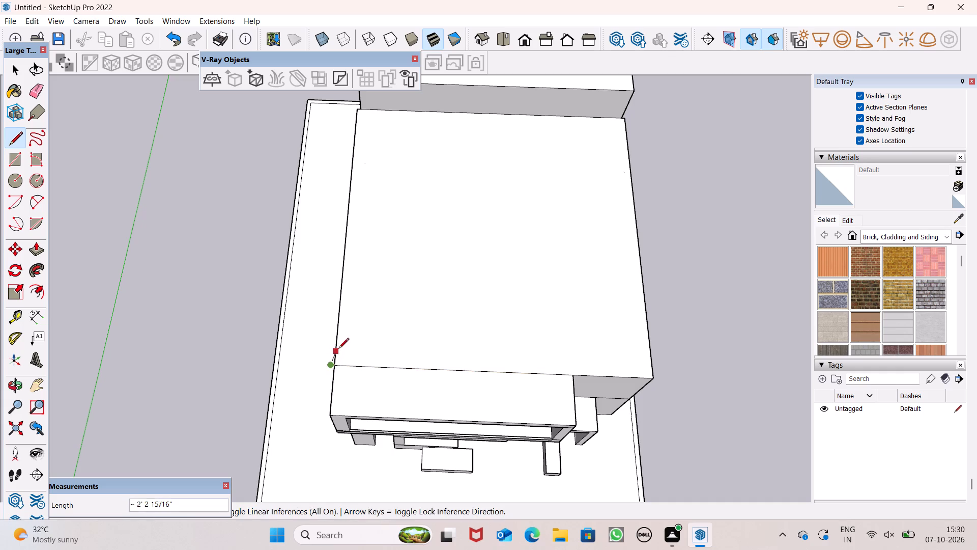
key(space)
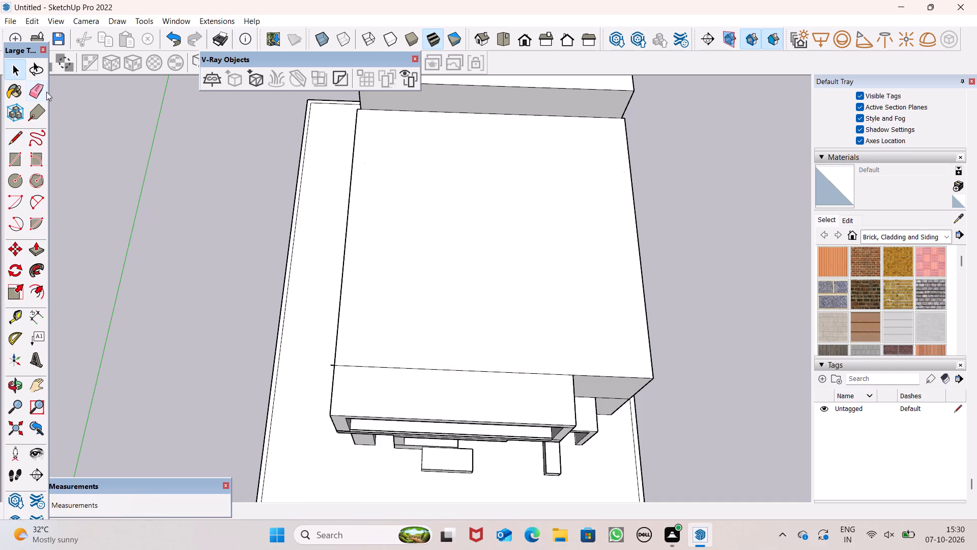
Erase the short end of the new dividing line that overshoots the roof's long edge.
click(37, 92)
scroll(289, 318, up, 7)
scroll(322, 432, up, 2)
scroll(322, 432, down, 1)
scroll(322, 432, up, 1)
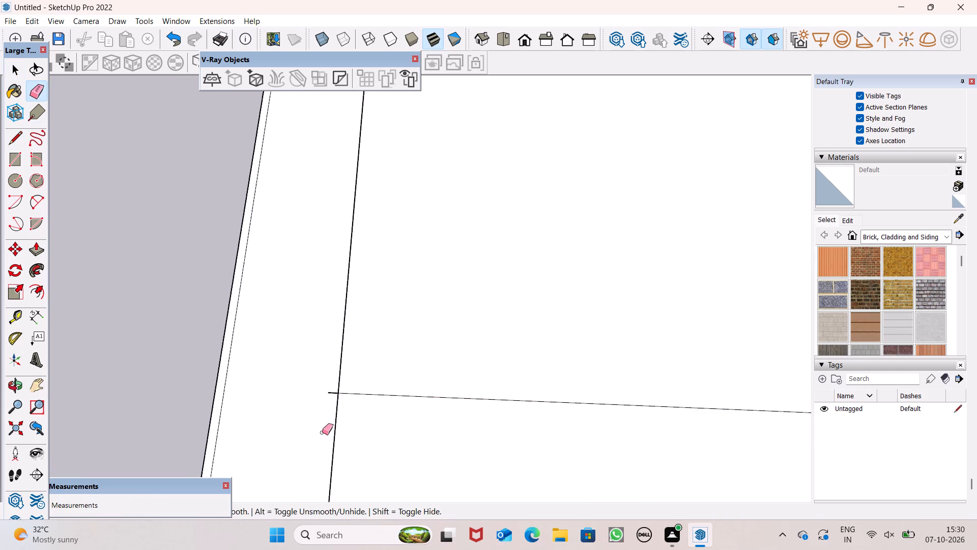
scroll(322, 432, up, 1)
drag(332, 382, 332, 377)
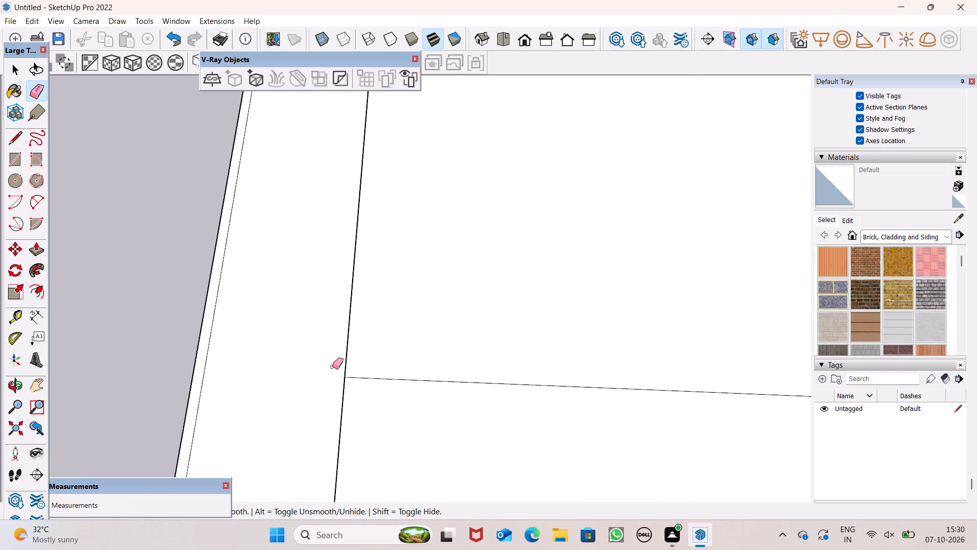
key(space)
Offset the outline of the larger roof face, between the dividing line and the upper block, inward by 6".
scroll(324, 365, down, 3)
scroll(324, 365, up, 1)
scroll(345, 342, down, 2)
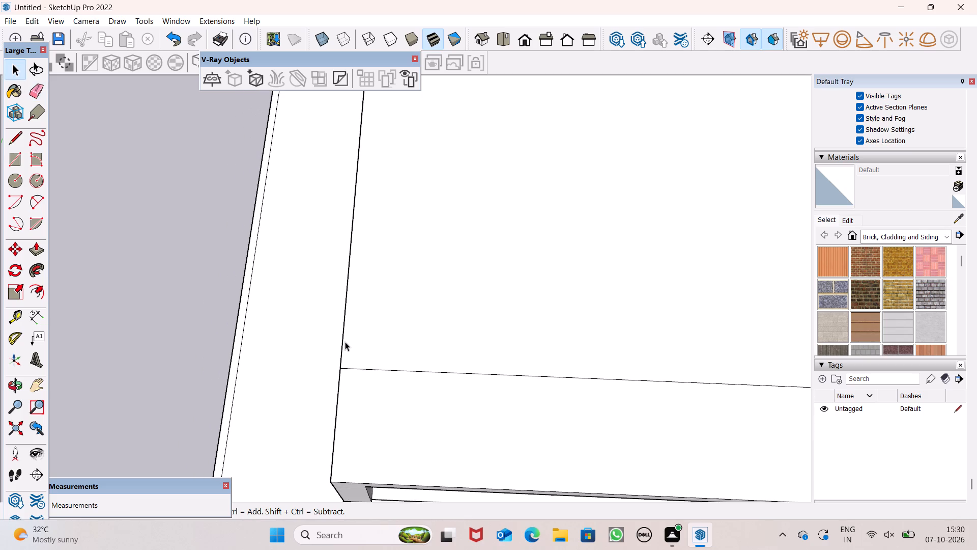
scroll(345, 342, down, 10)
scroll(416, 418, down, 1)
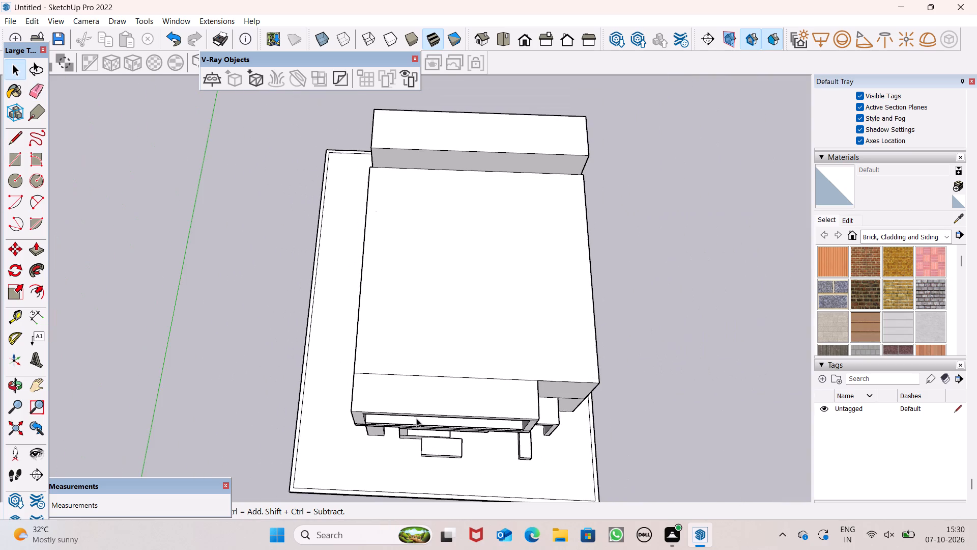
scroll(404, 431, down, 1)
scroll(460, 344, down, 1)
scroll(460, 344, up, 2)
scroll(440, 214, down, 2)
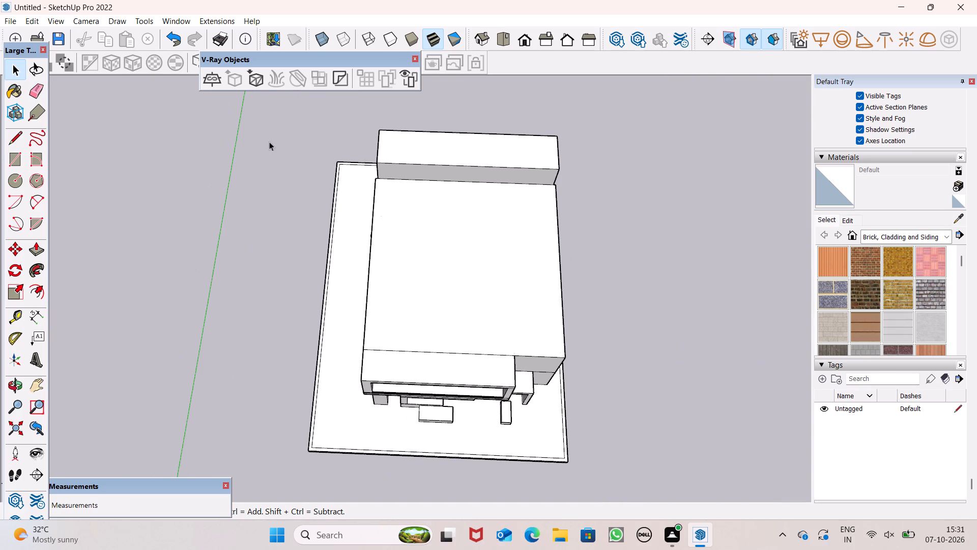
click(33, 298)
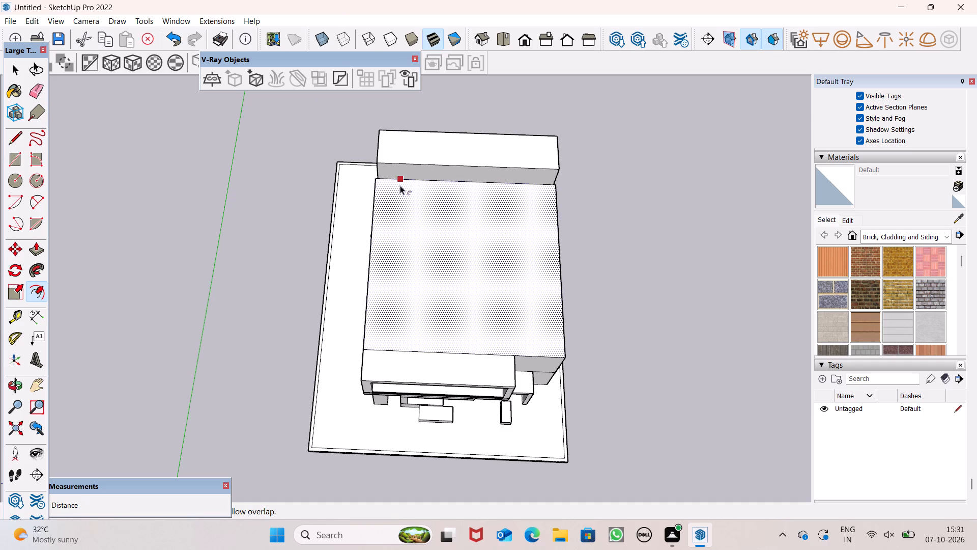
scroll(503, 224, up, 1)
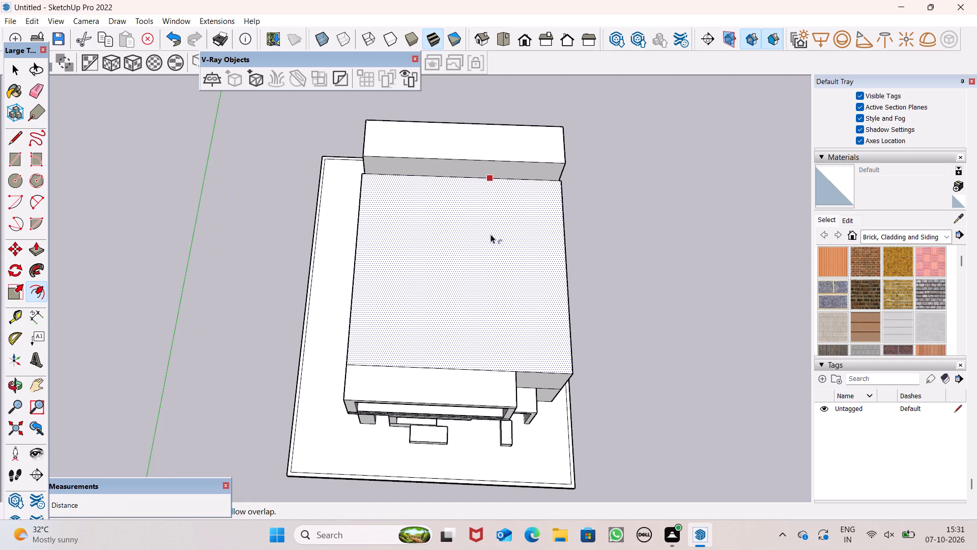
scroll(434, 189, down, 2)
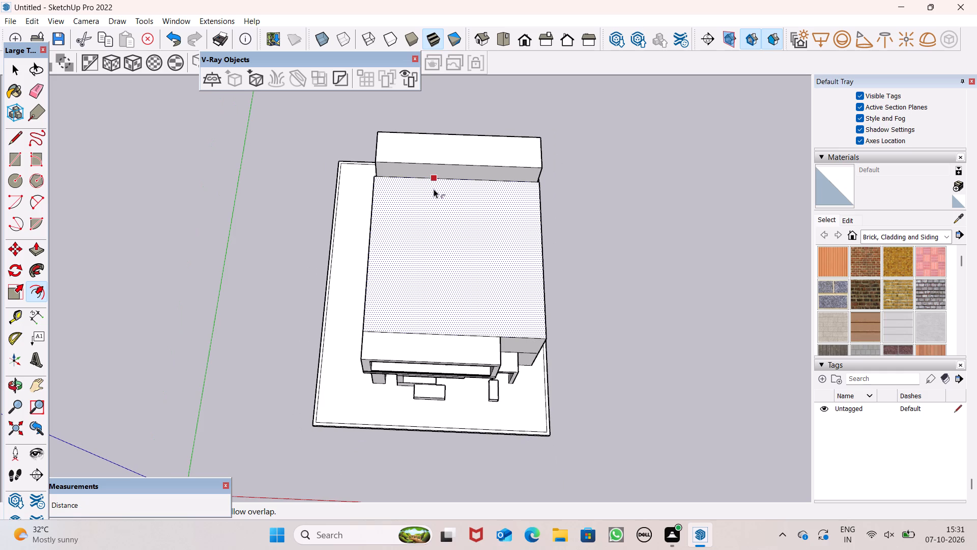
scroll(487, 201, down, 1)
scroll(489, 202, up, 2)
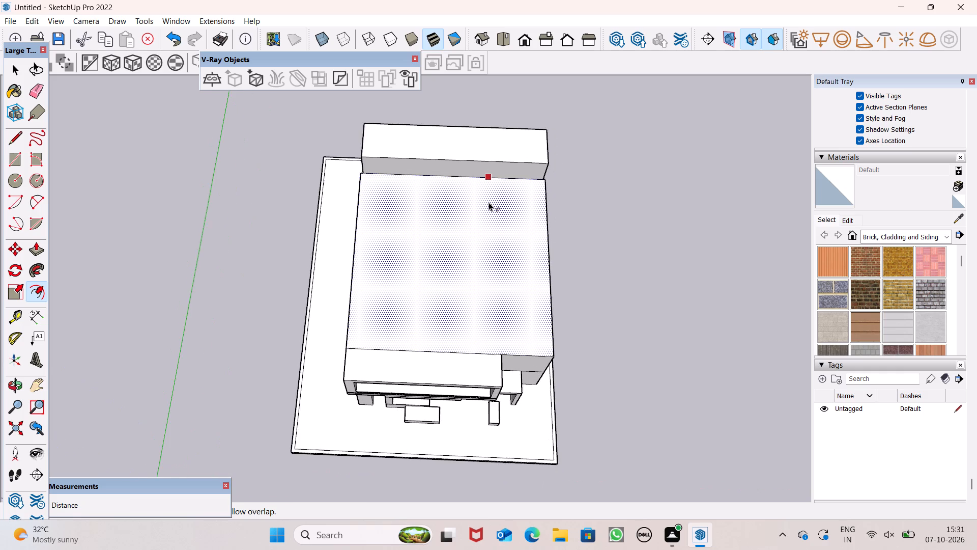
scroll(489, 202, down, 1)
scroll(489, 202, up, 4)
middle_drag(507, 207, 494, 258)
scroll(446, 217, up, 1)
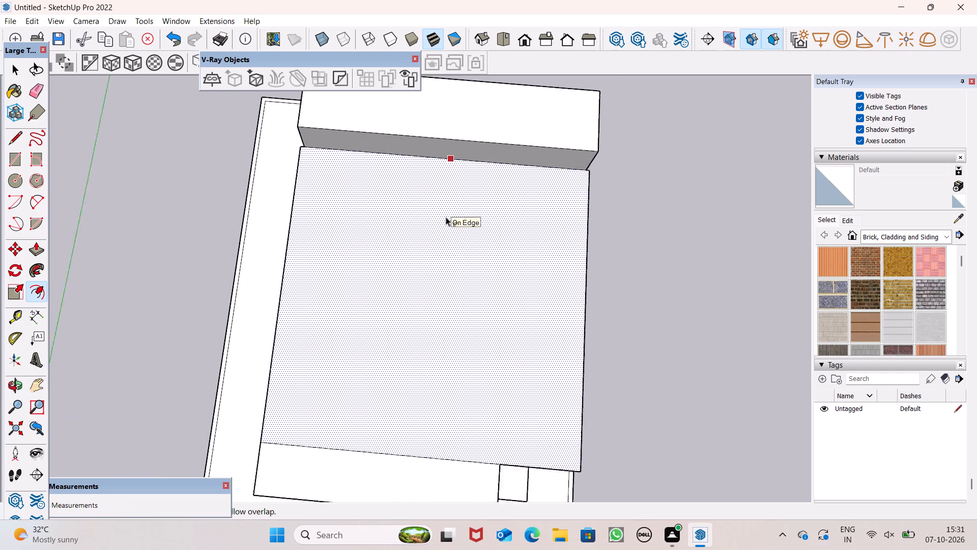
scroll(446, 217, up, 3)
scroll(432, 191, down, 2)
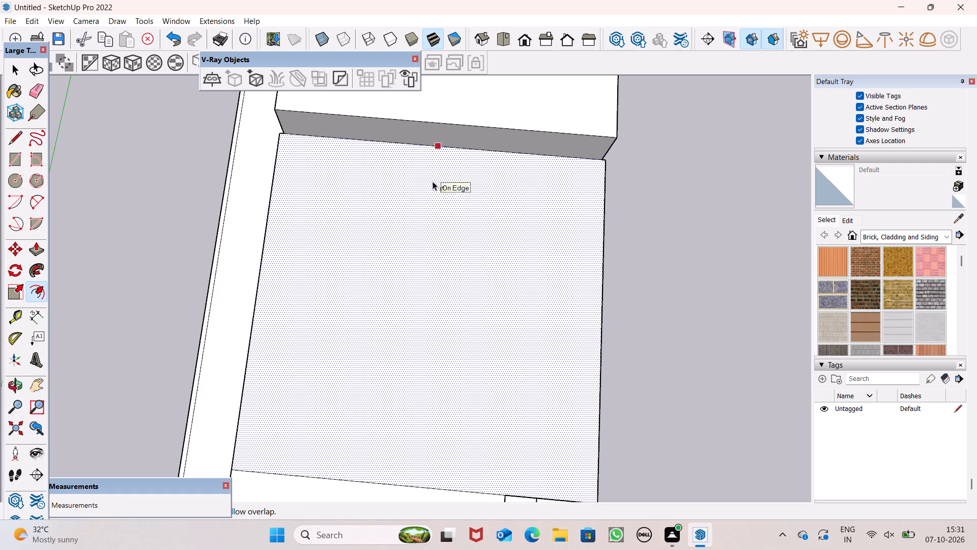
drag(419, 182, 420, 184)
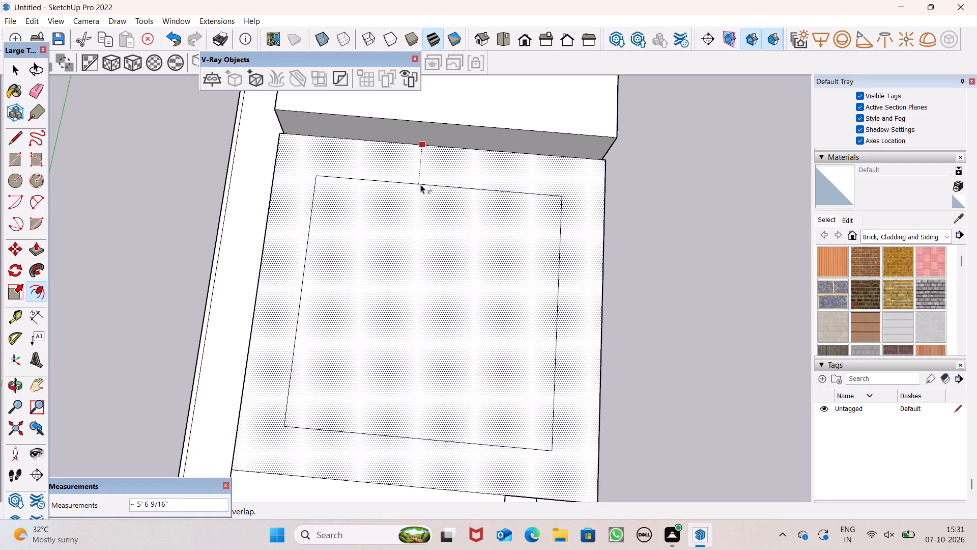
drag(420, 184, 413, 182)
key(6)
key(shift+quotedbl)
key(Return)
key(space)
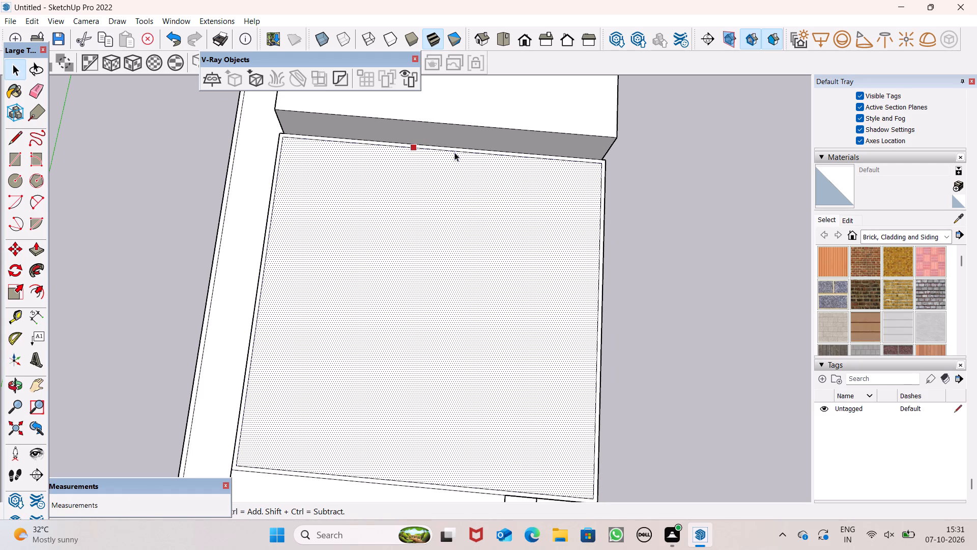
key(space)
scroll(457, 161, down, 6)
scroll(465, 173, up, 1)
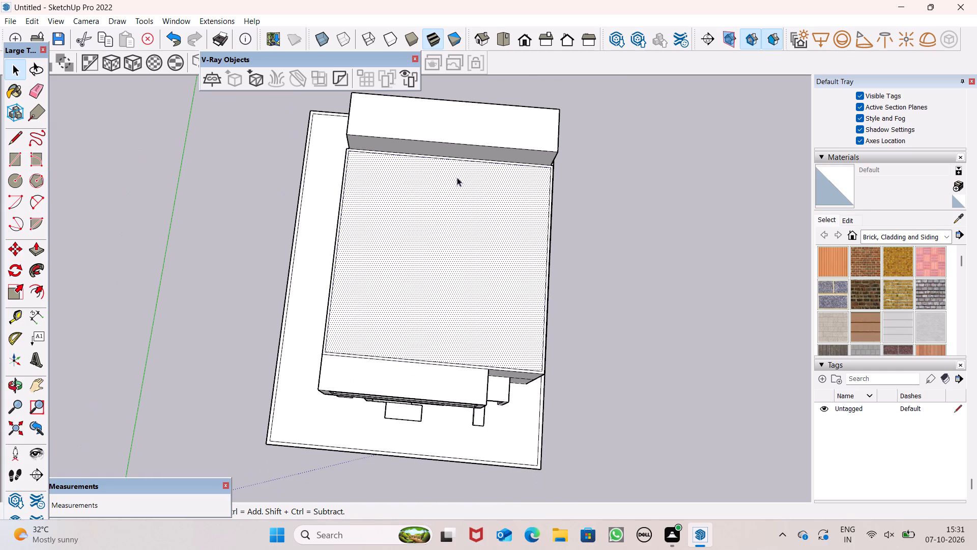
click(237, 210)
Draw a short line across the offset border strip on the roof's long edge opposite the notch, near the dividing line.
scroll(617, 310, up, 3)
scroll(582, 261, down, 4)
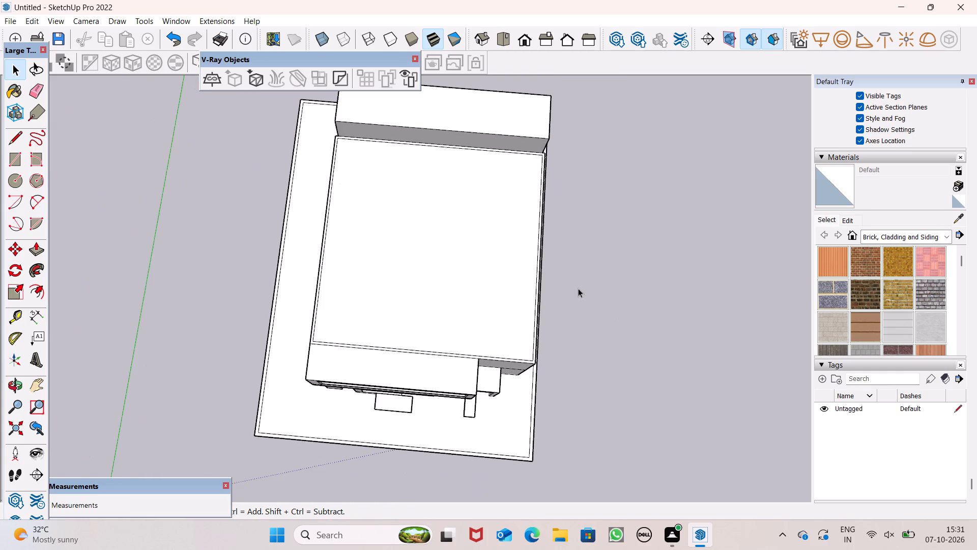
scroll(581, 311, up, 3)
scroll(576, 233, down, 3)
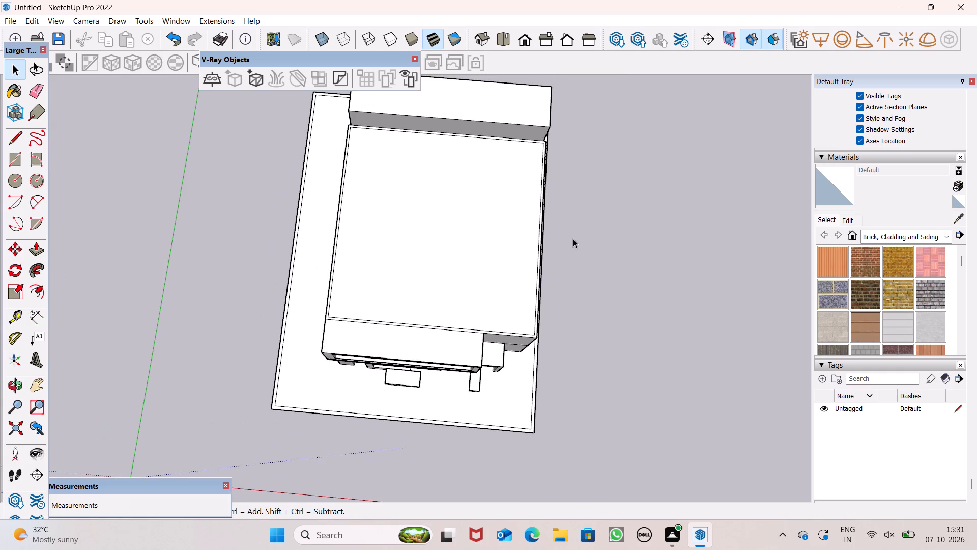
middle_drag(615, 476, 340, 313)
scroll(340, 313, up, 1)
scroll(429, 313, up, 1)
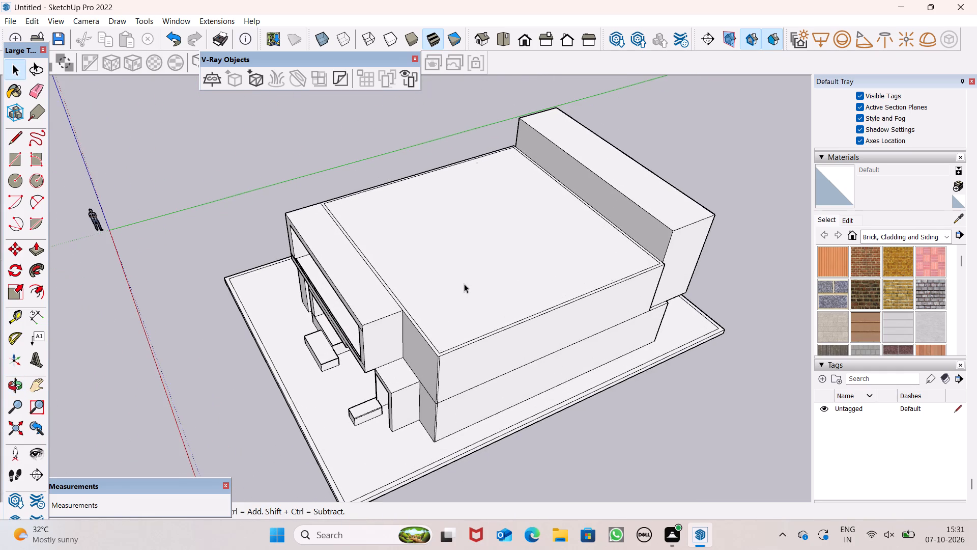
middle_drag(463, 313, 523, 400)
scroll(503, 388, up, 2)
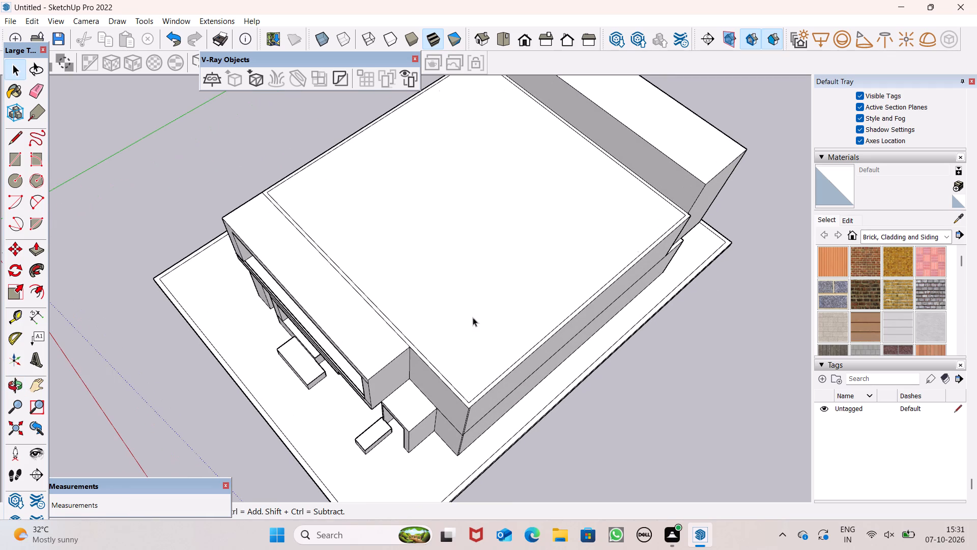
scroll(302, 137, up, 6)
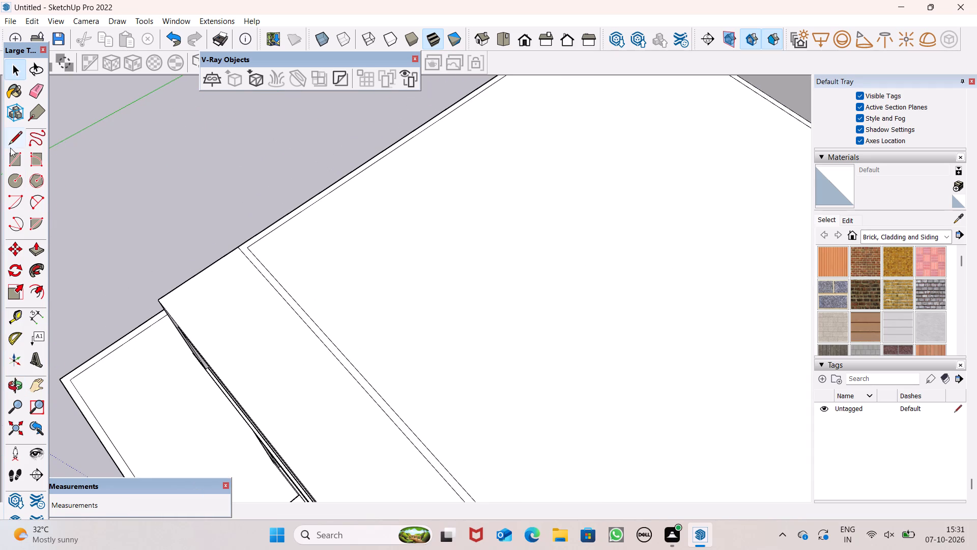
click(11, 146)
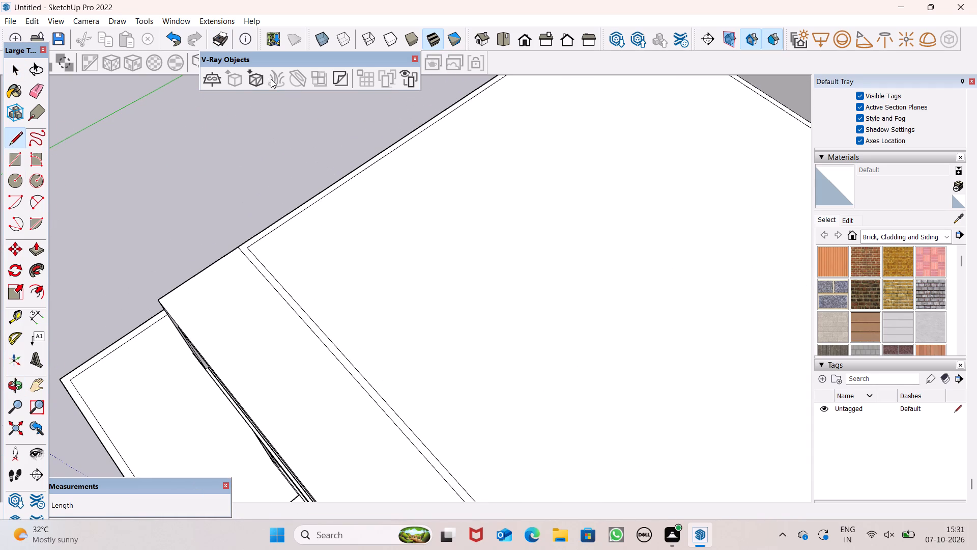
scroll(366, 189, up, 3)
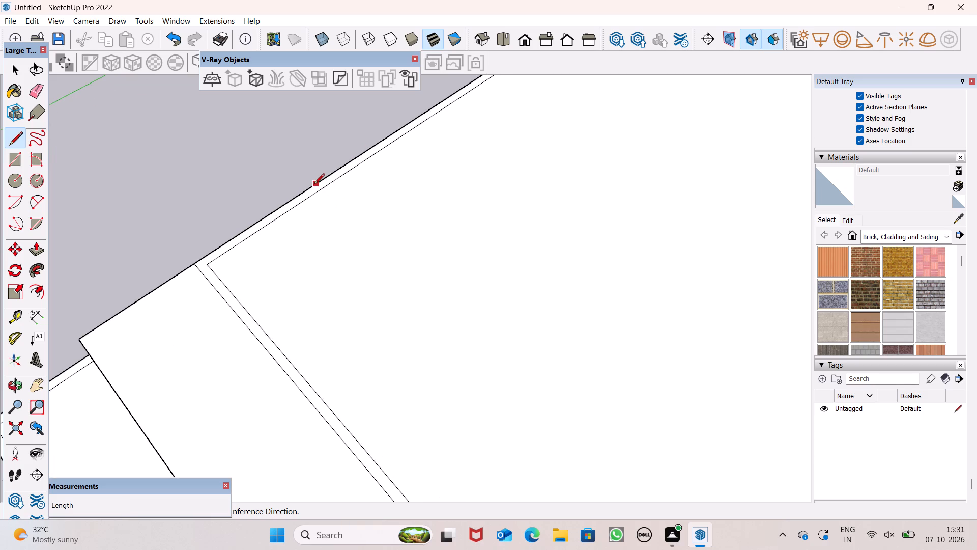
click(313, 184)
click(320, 193)
Draw a matching short line across the 6" border strip on the roof's other long edge, aligned with the first one.
scroll(276, 141, down, 6)
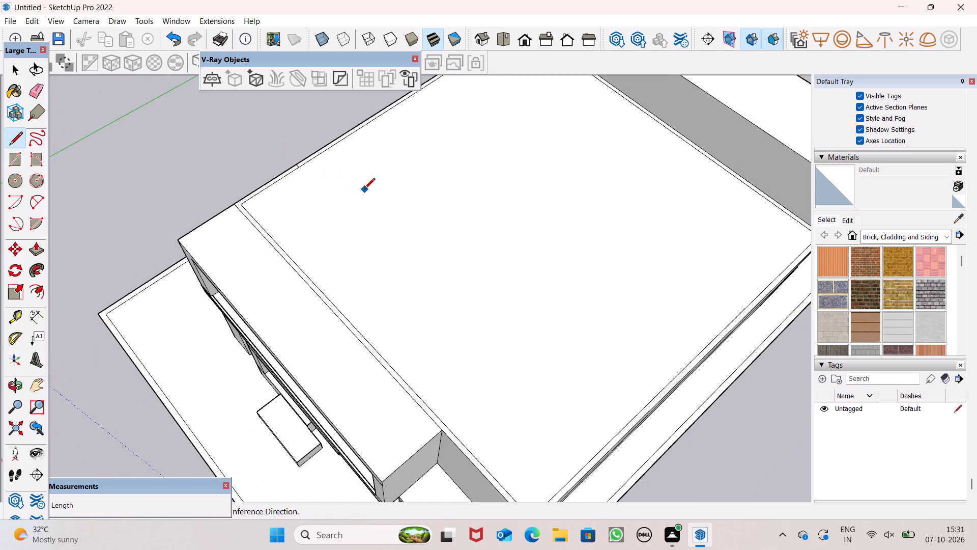
scroll(464, 307, down, 3)
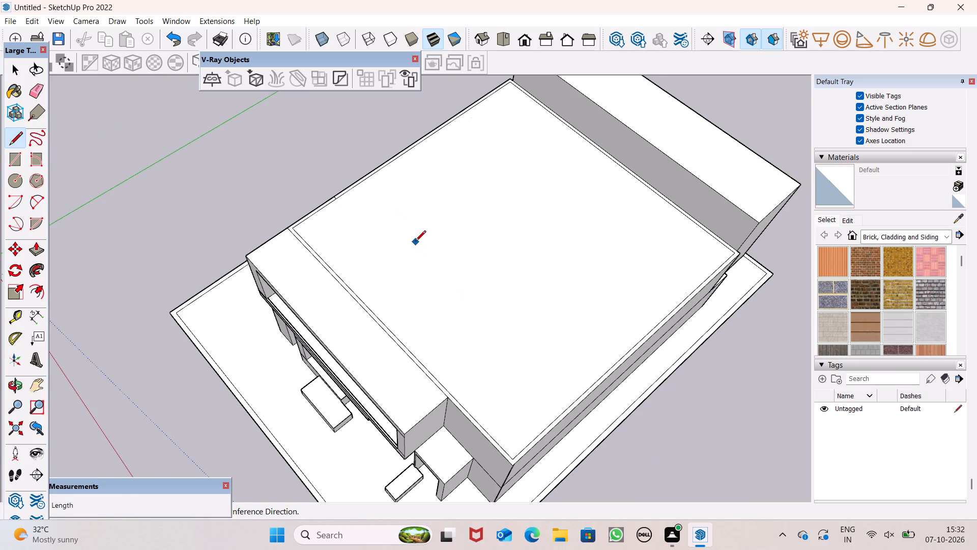
scroll(415, 242, down, 1)
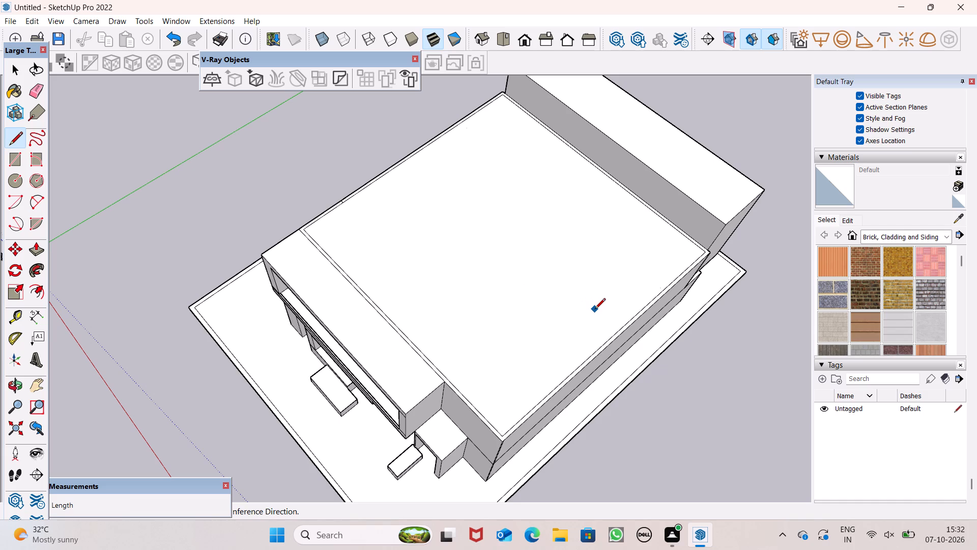
scroll(573, 329, down, 1)
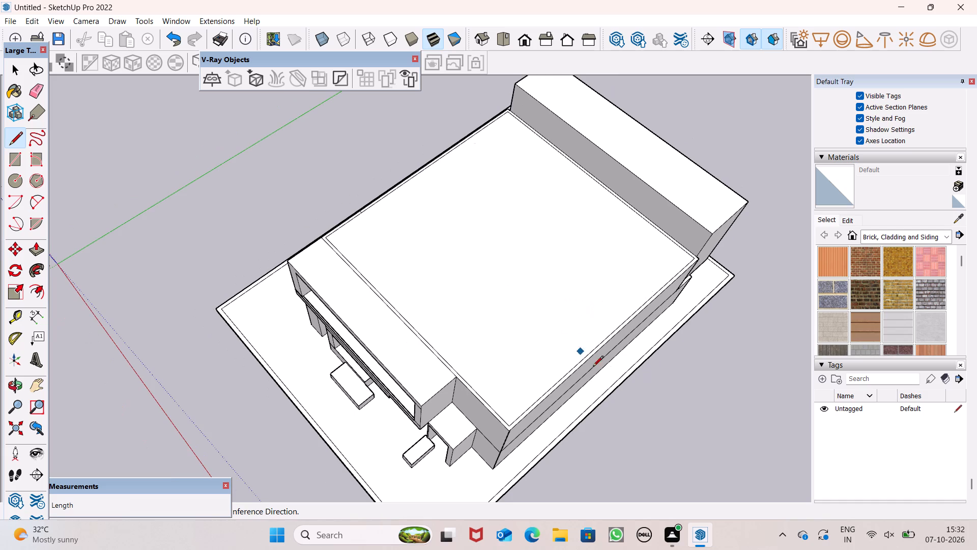
middle_drag(617, 470, 568, 471)
scroll(531, 411, down, 3)
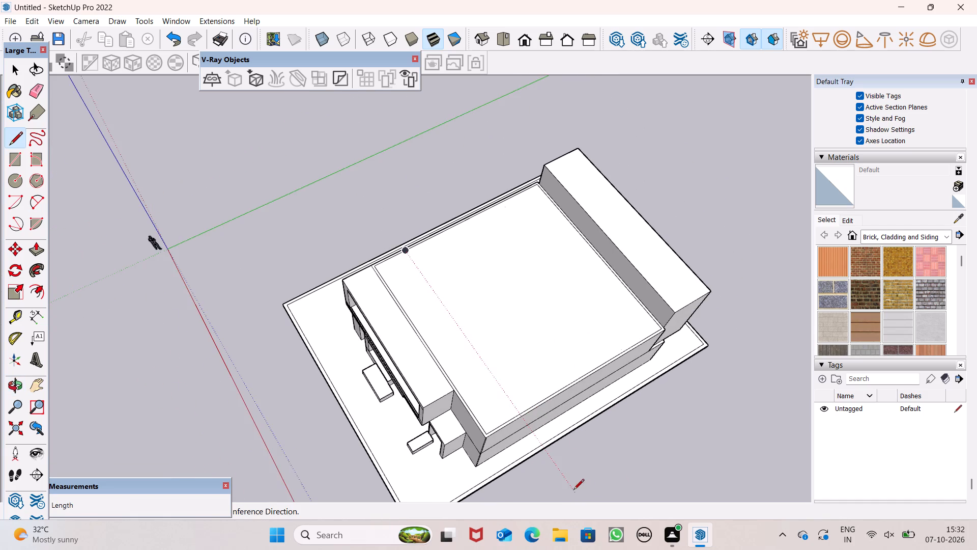
scroll(572, 490, up, 5)
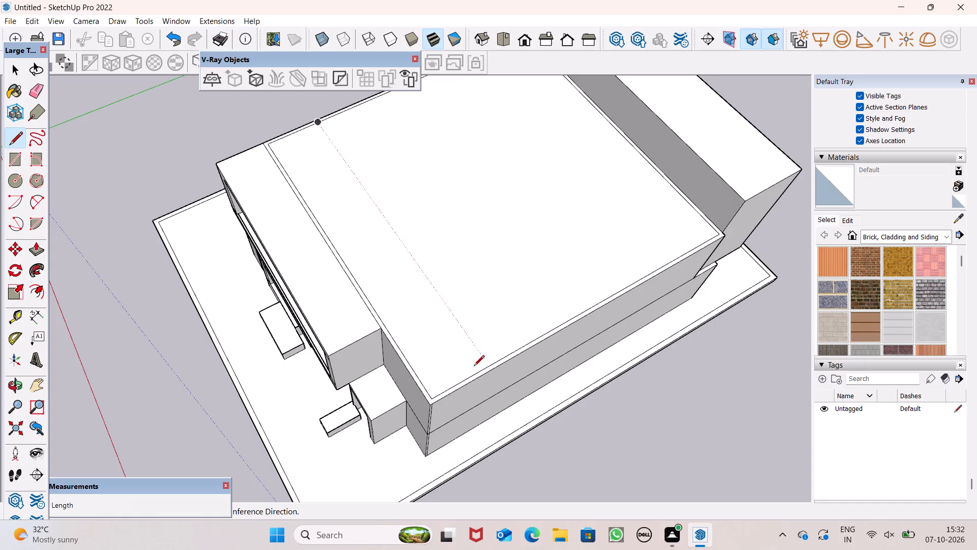
scroll(492, 369, up, 4)
scroll(492, 369, down, 1)
scroll(492, 369, up, 5)
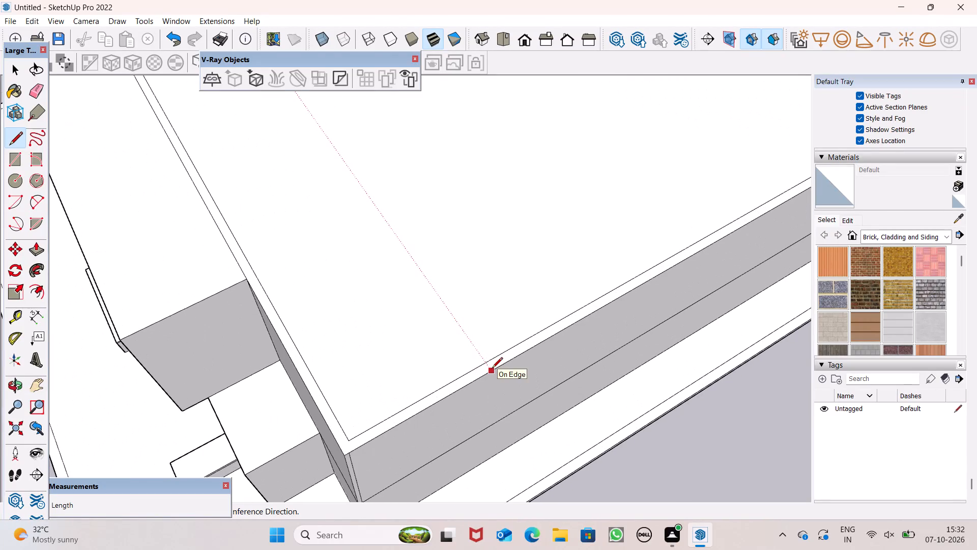
click(492, 369)
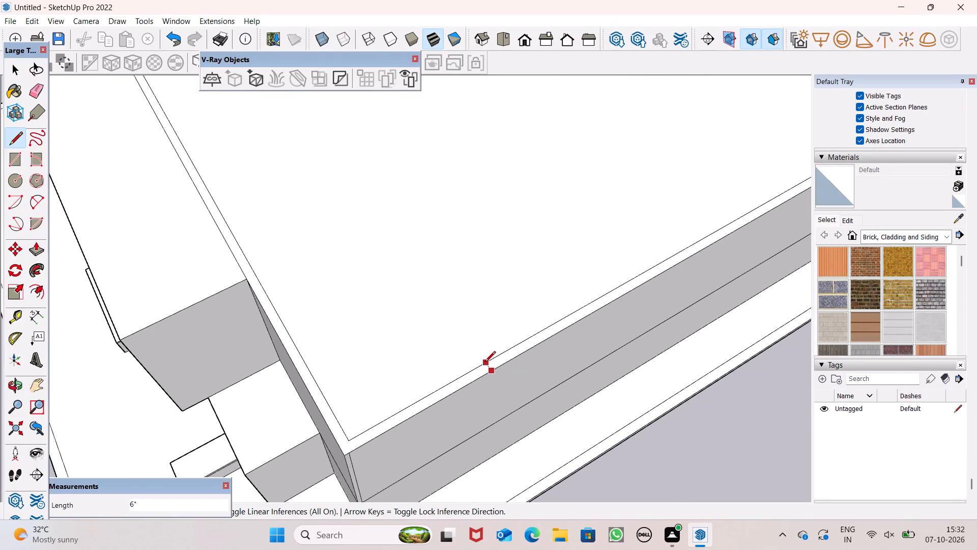
click(484, 363)
key(space)
key(space)
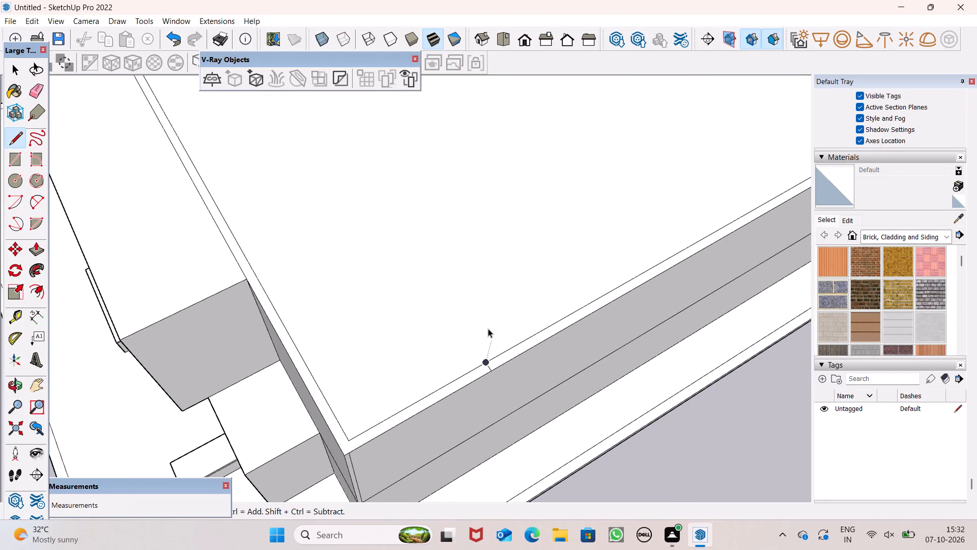
Push/Pull the border strip along the dividing line, with its short side returns up to the two cross lines, up 3'.
scroll(488, 328, down, 11)
middle_drag(530, 352, 530, 353)
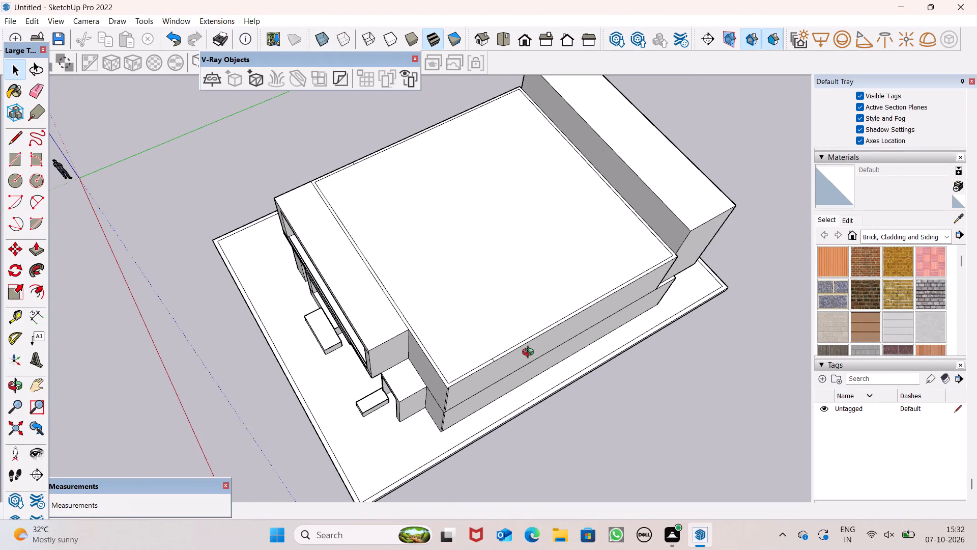
middle_drag(530, 353, 524, 388)
scroll(526, 386, down, 1)
scroll(577, 302, down, 5)
middle_drag(621, 332, 576, 343)
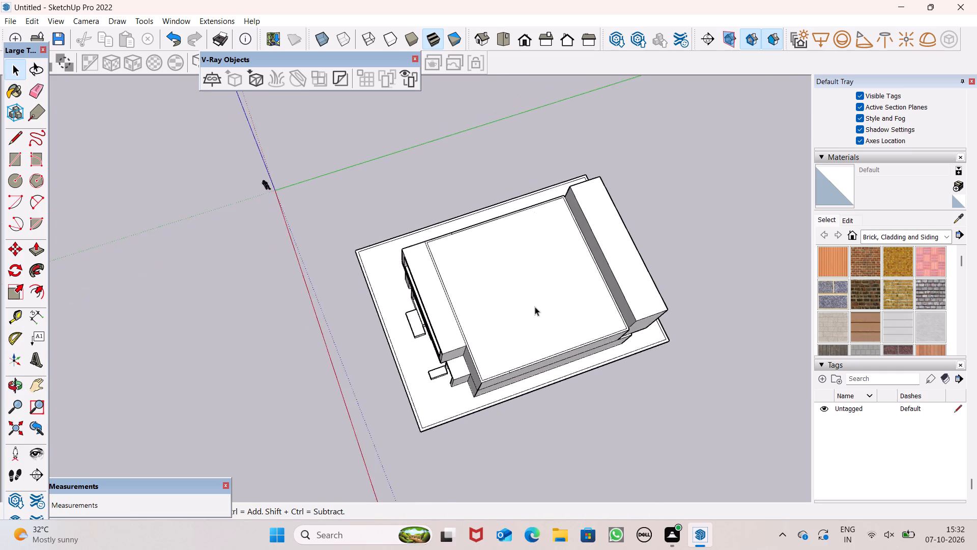
scroll(535, 307, down, 4)
scroll(566, 364, up, 3)
scroll(566, 364, down, 1)
scroll(566, 364, up, 2)
scroll(463, 320, up, 4)
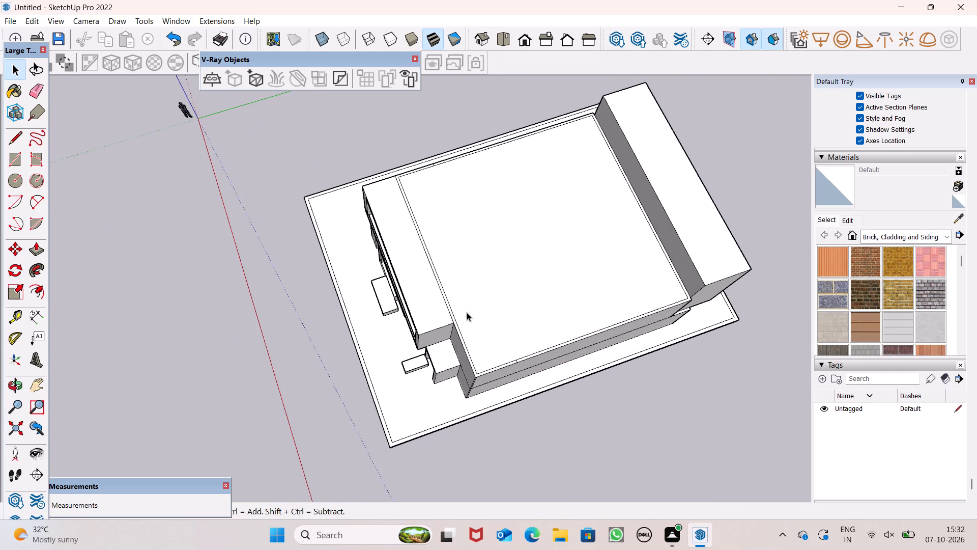
scroll(522, 320, down, 1)
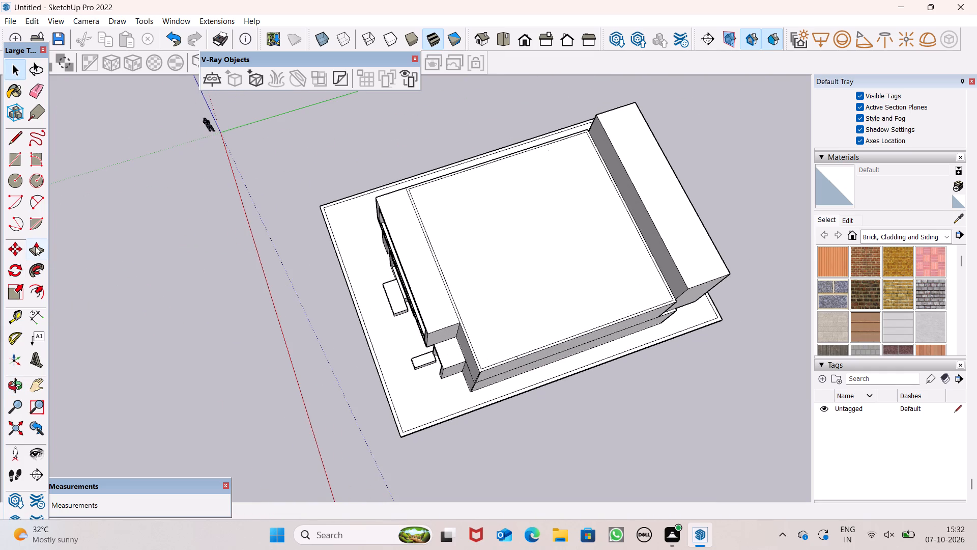
click(35, 246)
scroll(328, 317, up, 4)
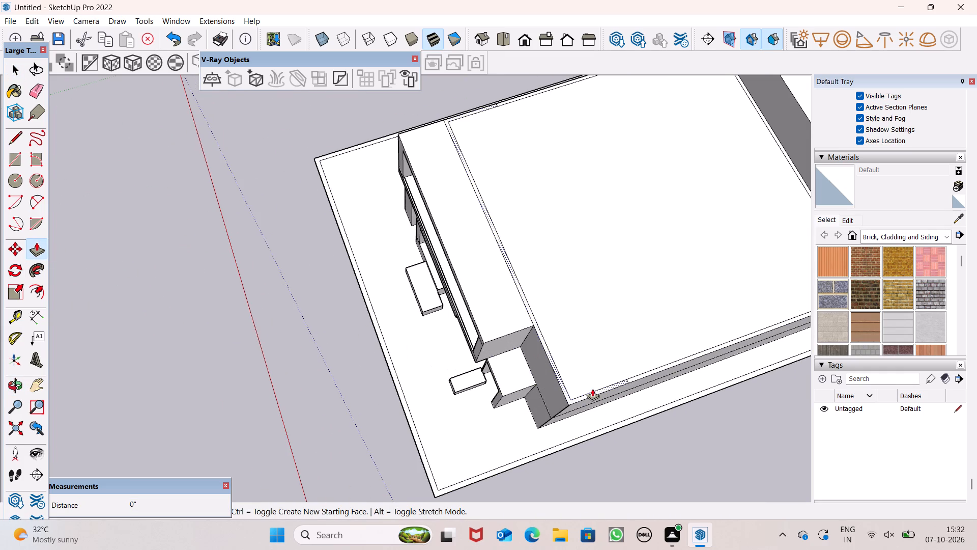
scroll(592, 389, up, 2)
scroll(592, 389, down, 1)
scroll(578, 389, up, 8)
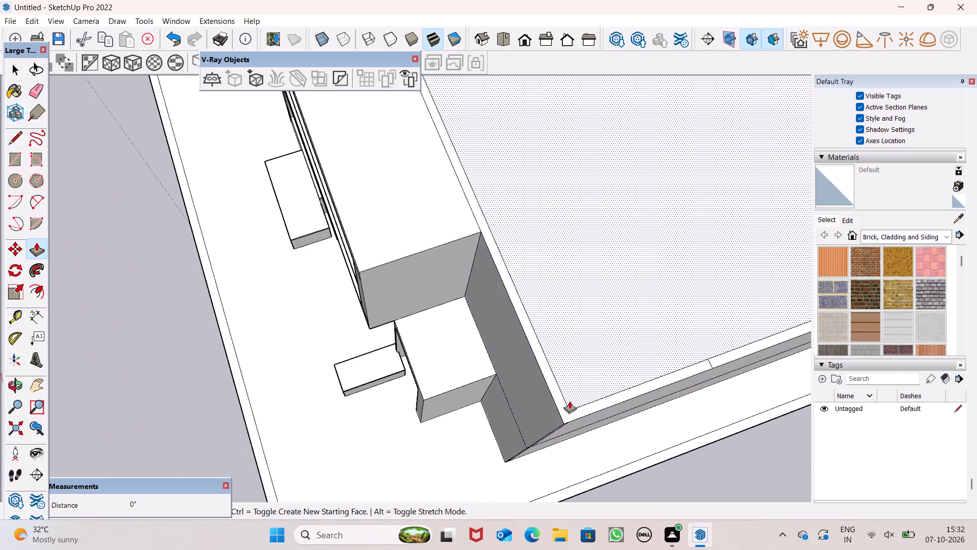
drag(563, 407, 543, 332)
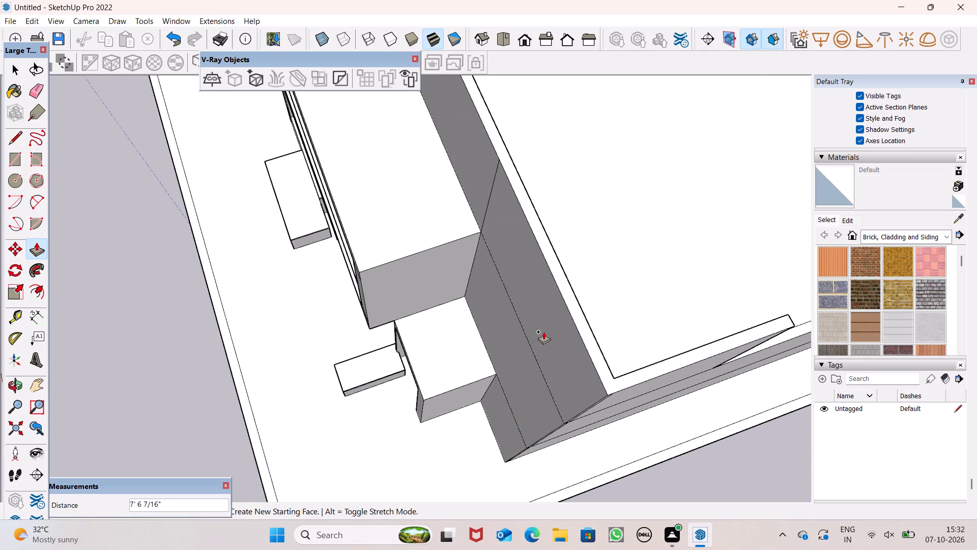
drag(543, 332, 539, 332)
text(3')
key(Return)
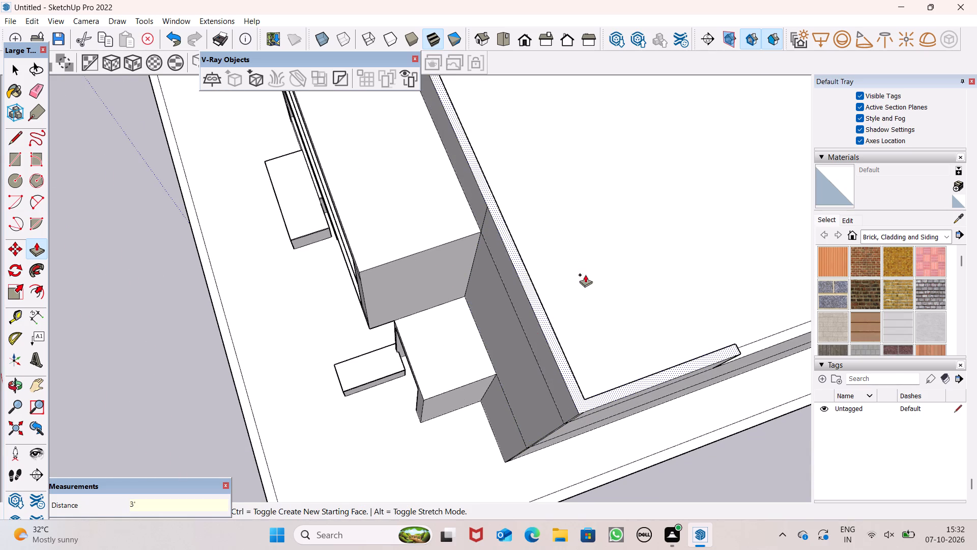
Raise the top face of the new front parapet and its short side returns by about a further 1'.
scroll(585, 274, down, 2)
middle_drag(610, 325, 880, 108)
scroll(760, 229, down, 5)
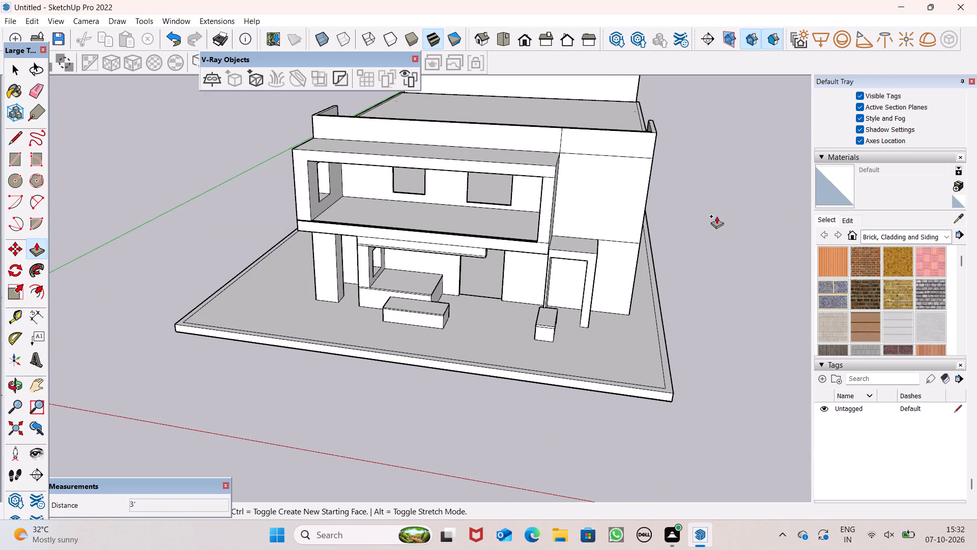
scroll(643, 119, up, 5)
middle_drag(647, 146, 520, 238)
scroll(520, 238, up, 1)
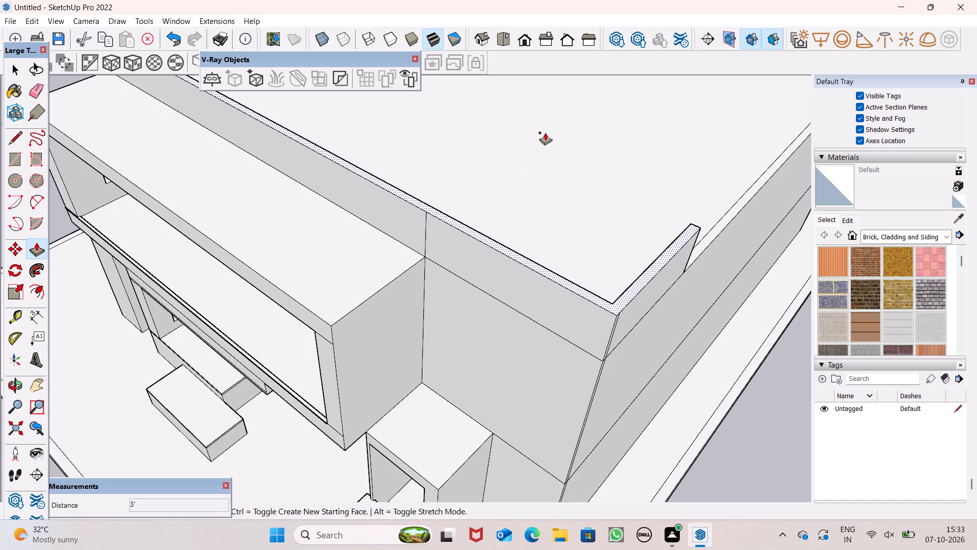
scroll(598, 193, down, 3)
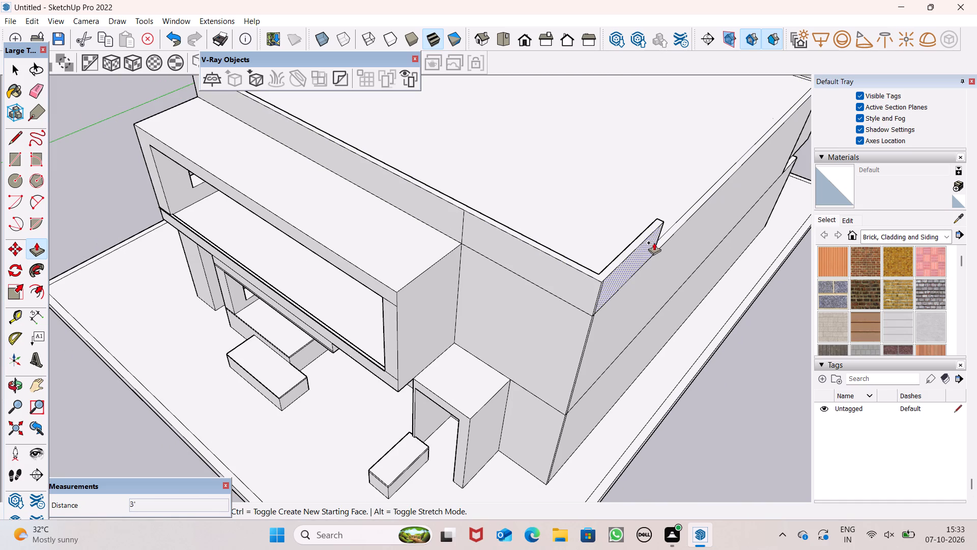
scroll(628, 217, down, 6)
middle_drag(618, 241, 564, 305)
scroll(621, 359, up, 3)
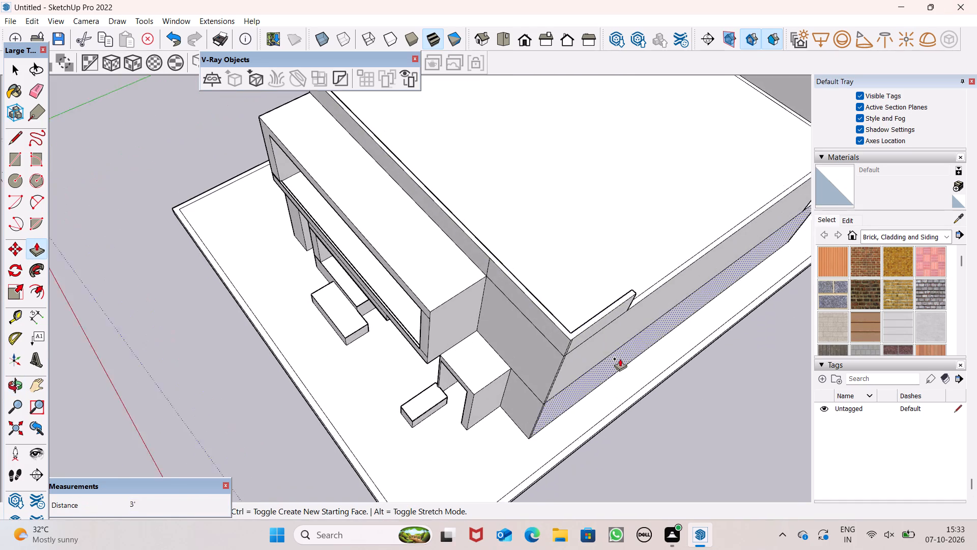
scroll(620, 359, up, 3)
scroll(561, 315, up, 5)
scroll(536, 298, down, 1)
scroll(535, 297, up, 2)
drag(485, 301, 488, 285)
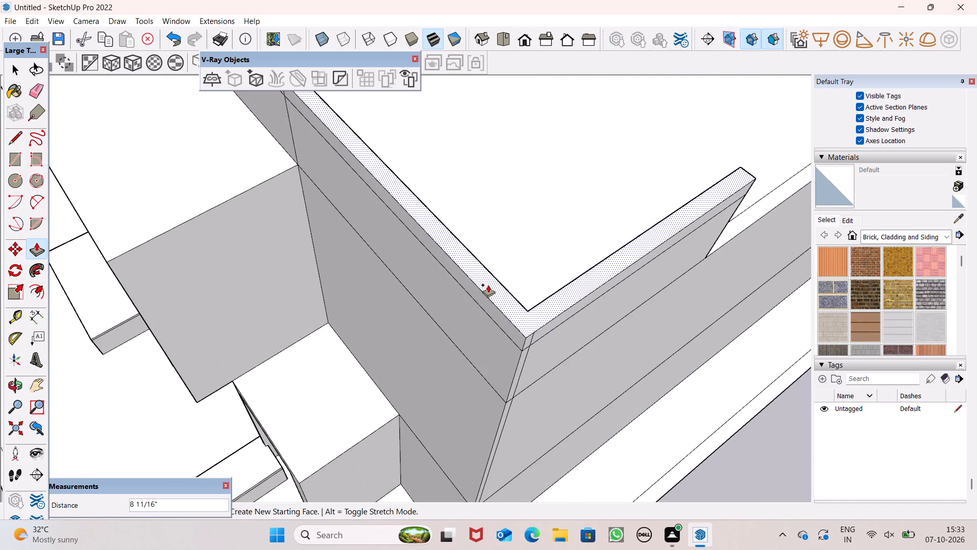
drag(488, 285, 488, 270)
key(1)
double_click(488, 270)
key(apostrophe)
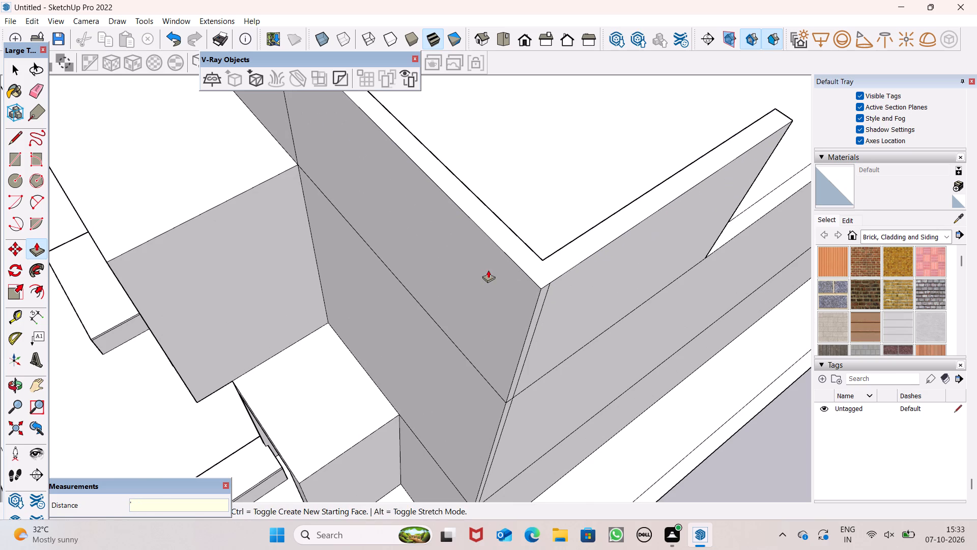
key(Return)
Erase the vertical seam line on the outer face of the front parapet, above the notch's inner corner.
scroll(566, 204, down, 8)
middle_drag(574, 237, 691, 176)
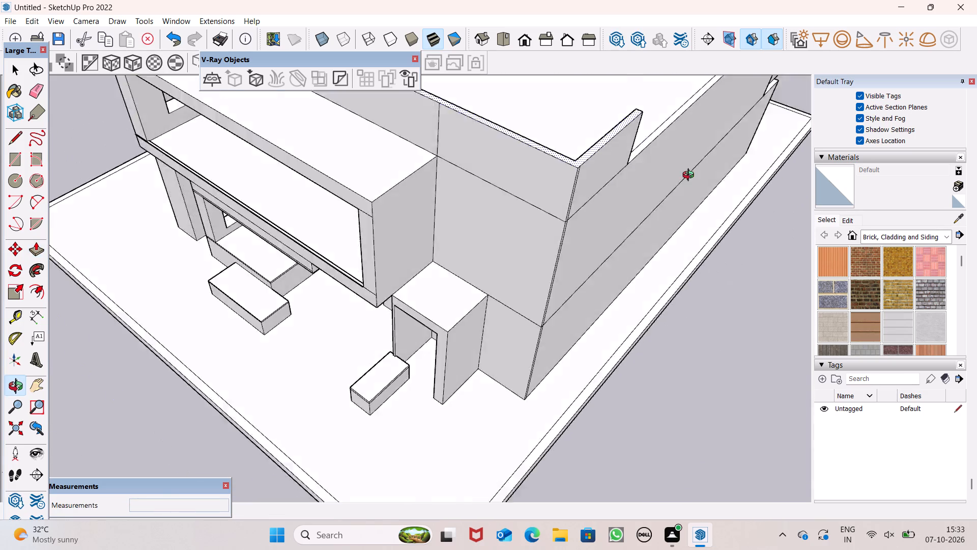
middle_drag(691, 176, 702, 179)
scroll(650, 183, down, 7)
scroll(633, 104, up, 2)
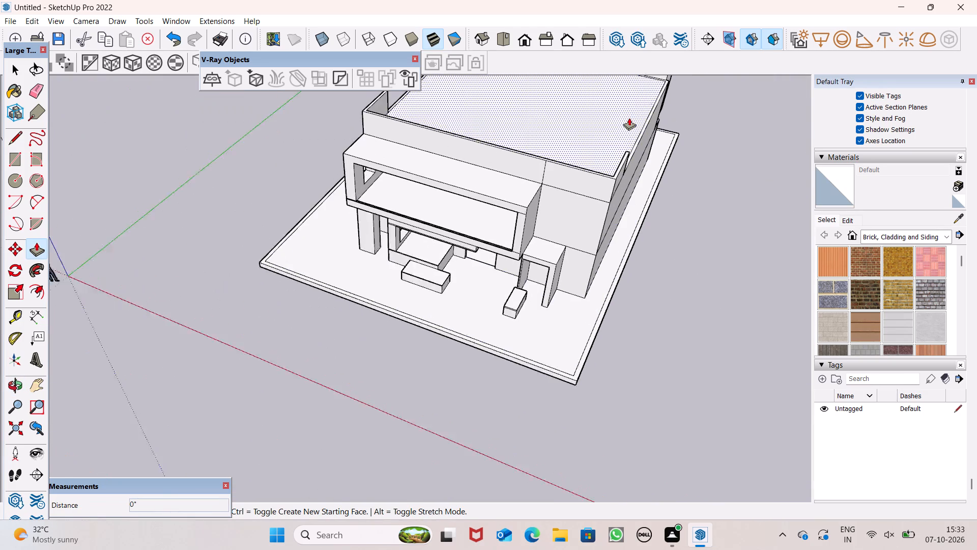
scroll(629, 118, up, 2)
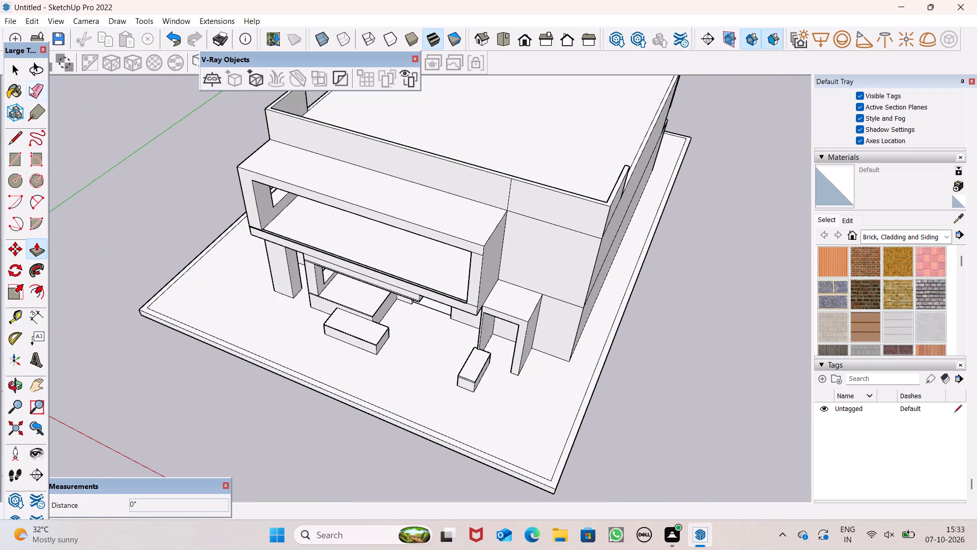
click(35, 90)
scroll(463, 213, up, 3)
click(524, 186)
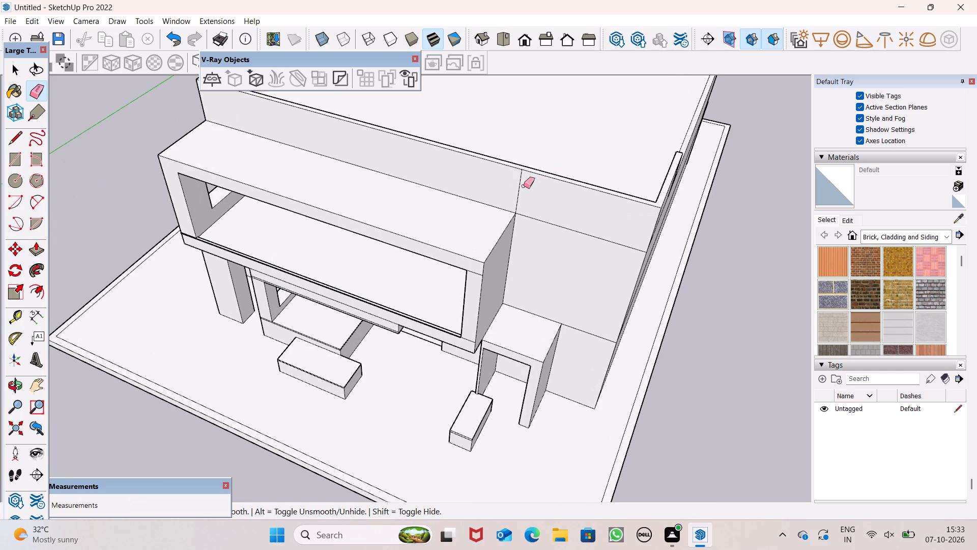
click(514, 186)
drag(512, 185, 533, 187)
click(533, 187)
key(space)
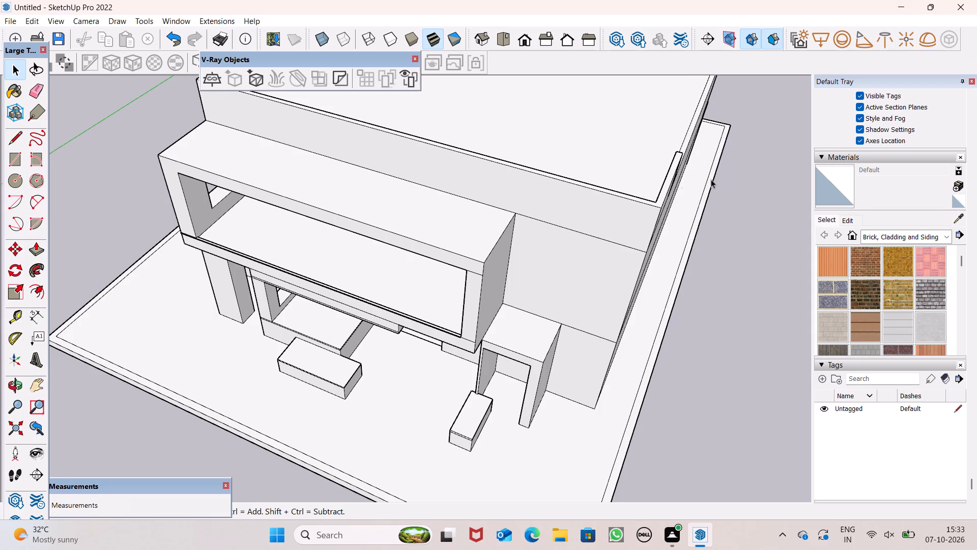
Place a guide across the main roof parallel to the front parapet, about 7'7" from its inner base, through the side returns' ends.
scroll(592, 183, down, 3)
scroll(589, 249, down, 7)
middle_drag(626, 204, 631, 206)
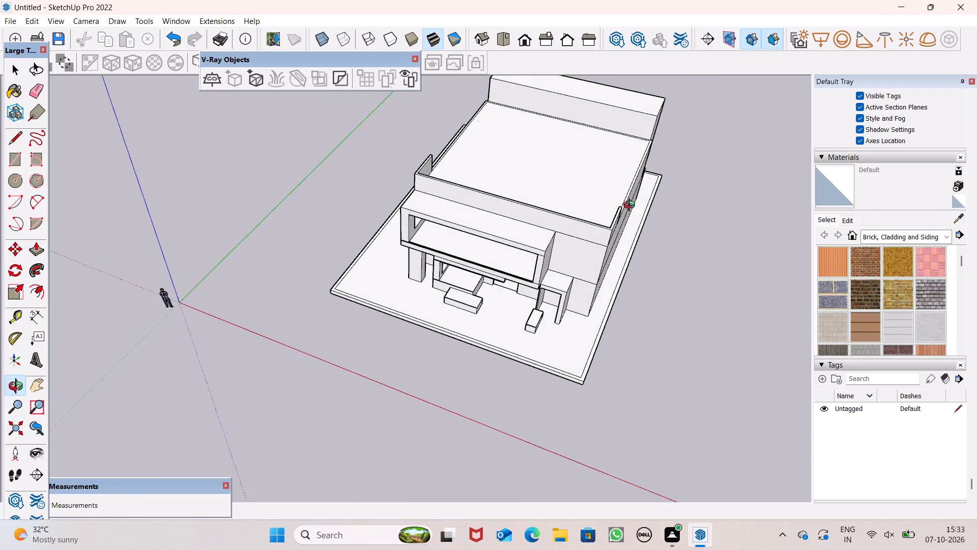
middle_drag(631, 206, 534, 280)
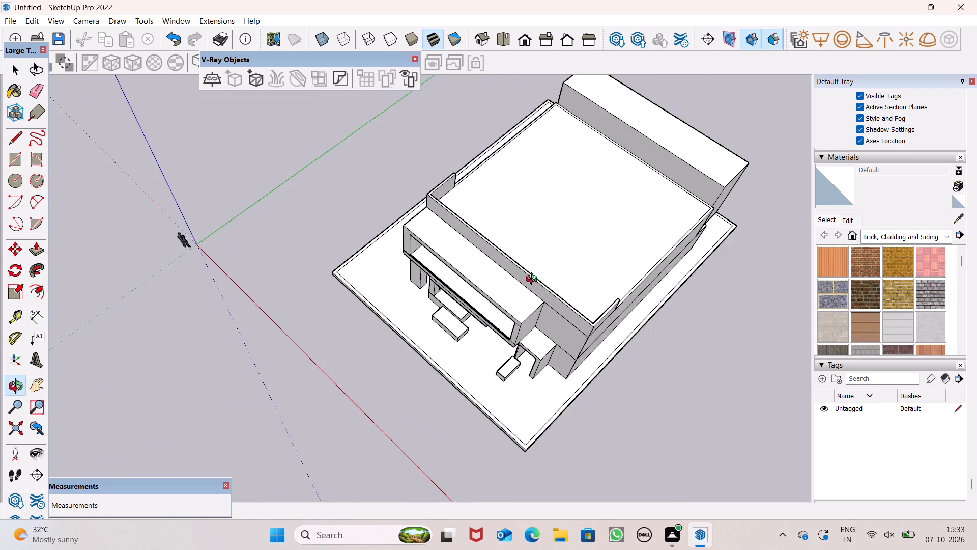
middle_drag(534, 280, 333, 240)
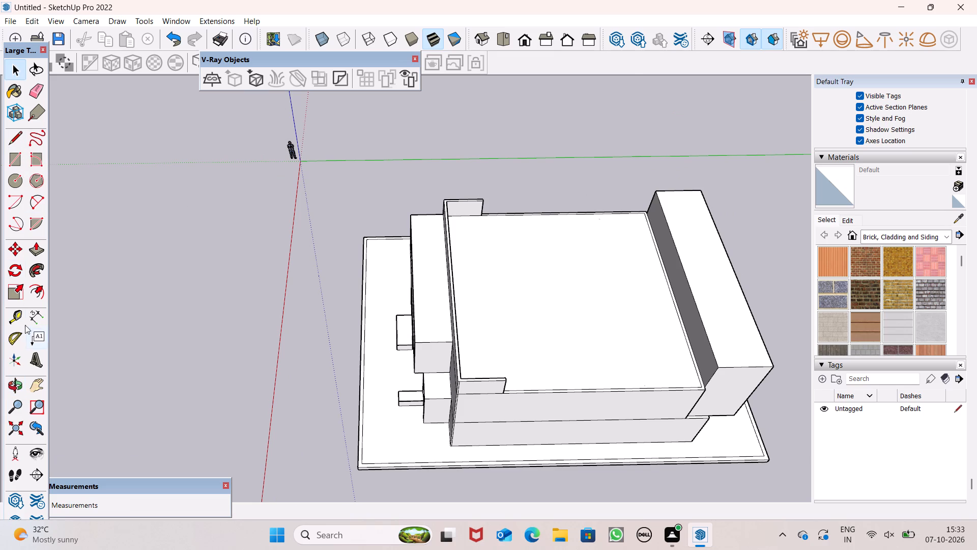
click(8, 319)
middle_drag(610, 396, 367, 399)
scroll(314, 406, up, 2)
scroll(299, 406, down, 1)
scroll(299, 406, up, 1)
scroll(299, 406, down, 1)
scroll(333, 405, up, 7)
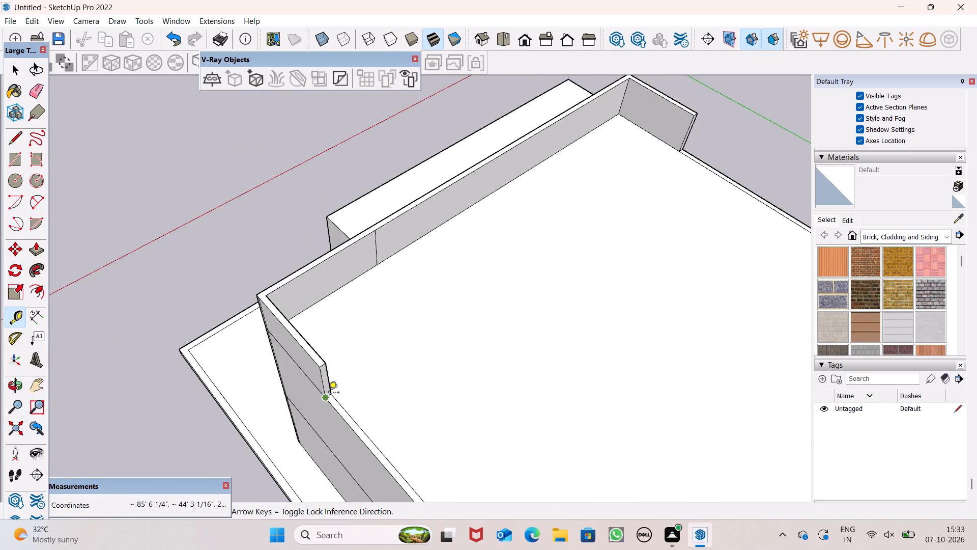
scroll(600, 269, down, 1)
scroll(381, 375, up, 5)
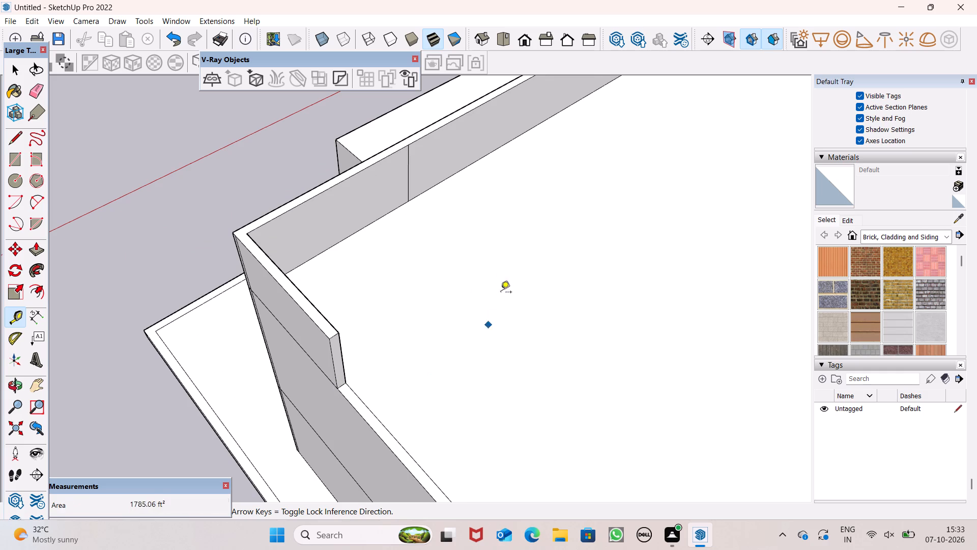
scroll(502, 260, down, 4)
drag(466, 196, 467, 206)
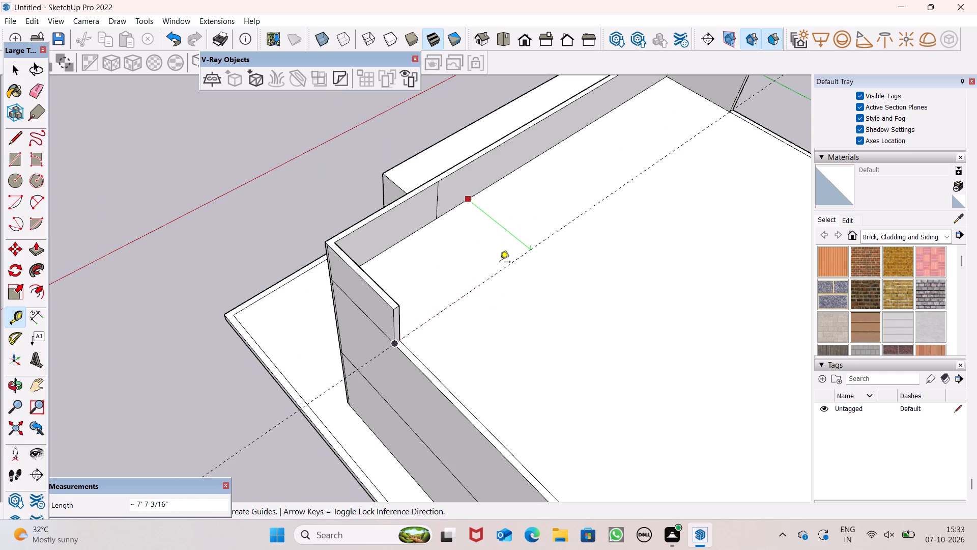
click(500, 261)
click(513, 263)
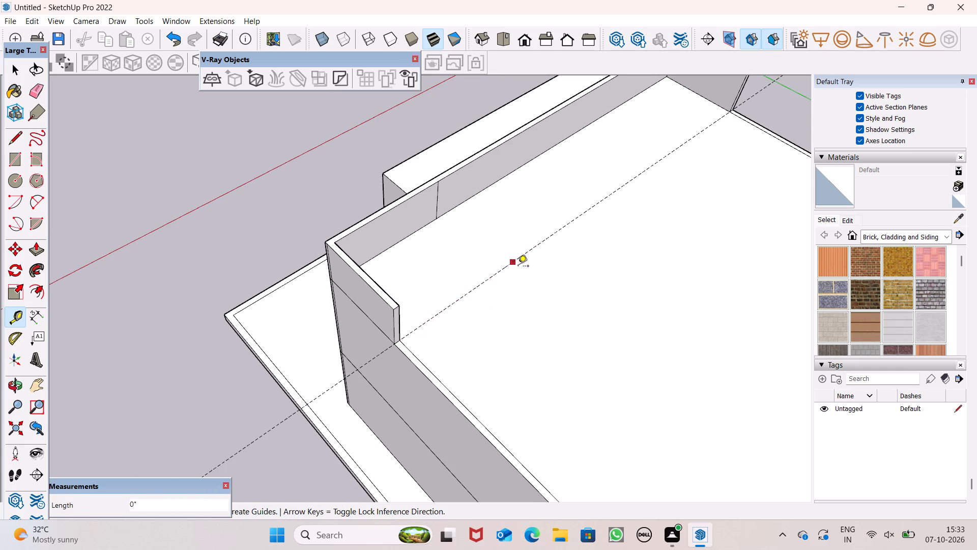
Place a second guide across the main roof, parallel to the first and 6" farther from the front parapet.
key(6)
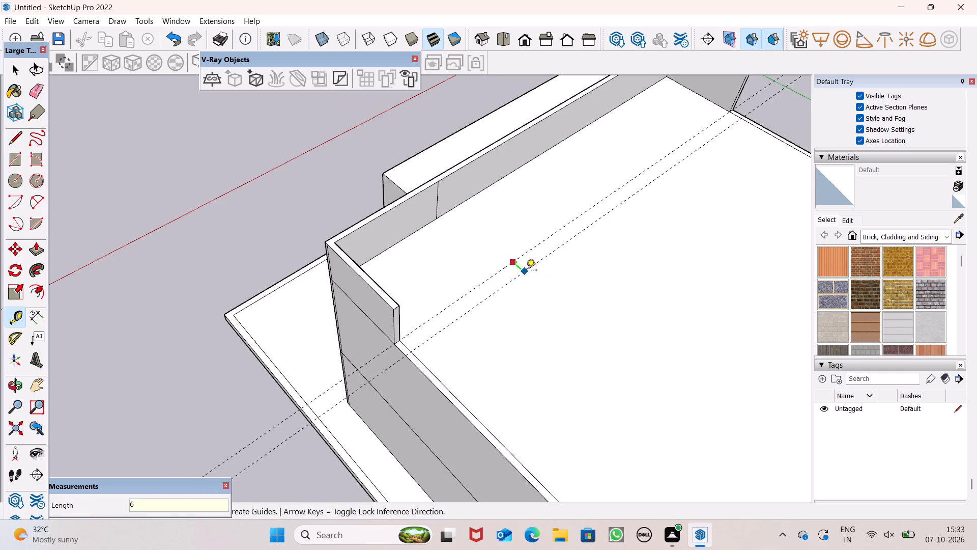
key(shift+quotedbl)
key(Return)
key(space)
key(space)
Draw a strip rectangle between the two guides across the full roof width, about 43'2" by 6", starting at a side return's end.
scroll(373, 273, down, 3)
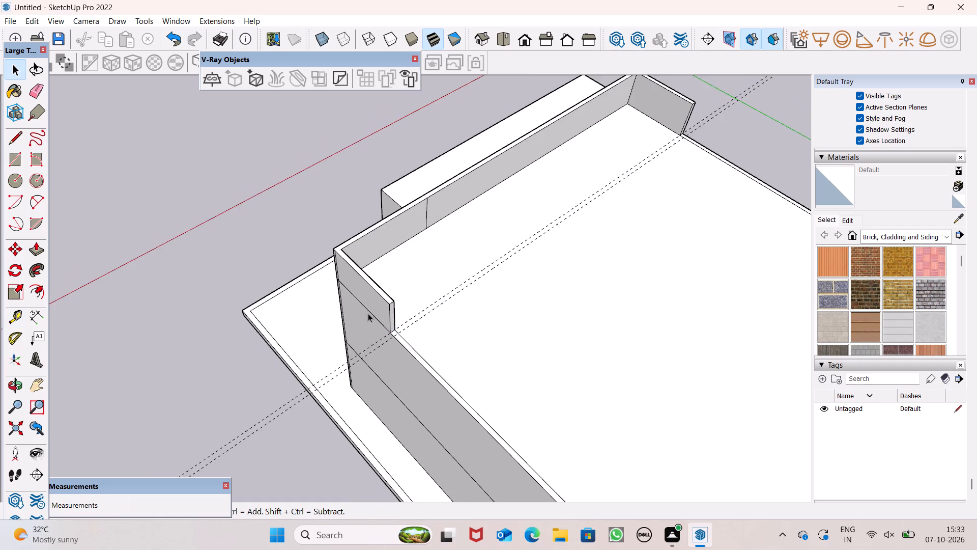
scroll(368, 313, up, 1)
scroll(392, 286, down, 9)
middle_drag(512, 386, 917, 493)
scroll(917, 495, up, 1)
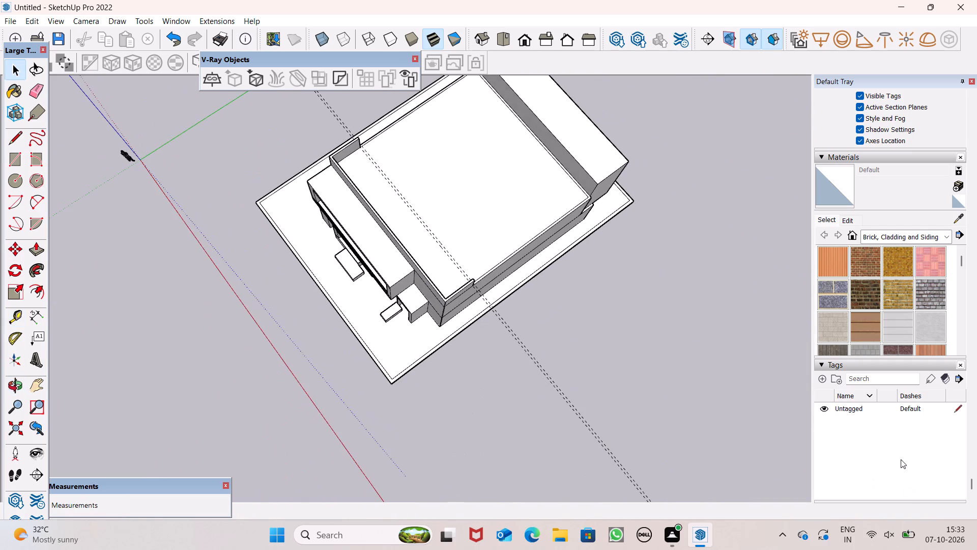
scroll(445, 198, up, 4)
scroll(426, 256, up, 1)
middle_drag(432, 271, 570, 345)
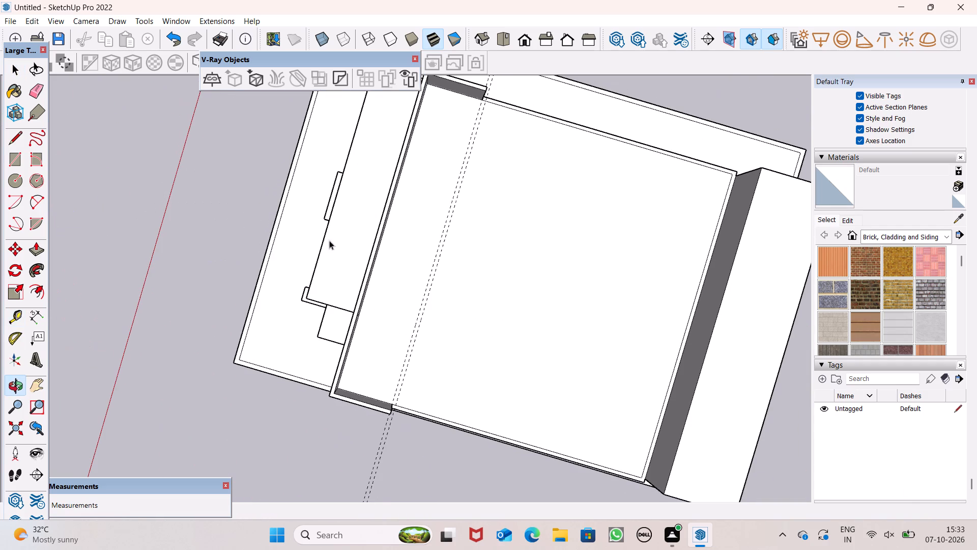
click(21, 153)
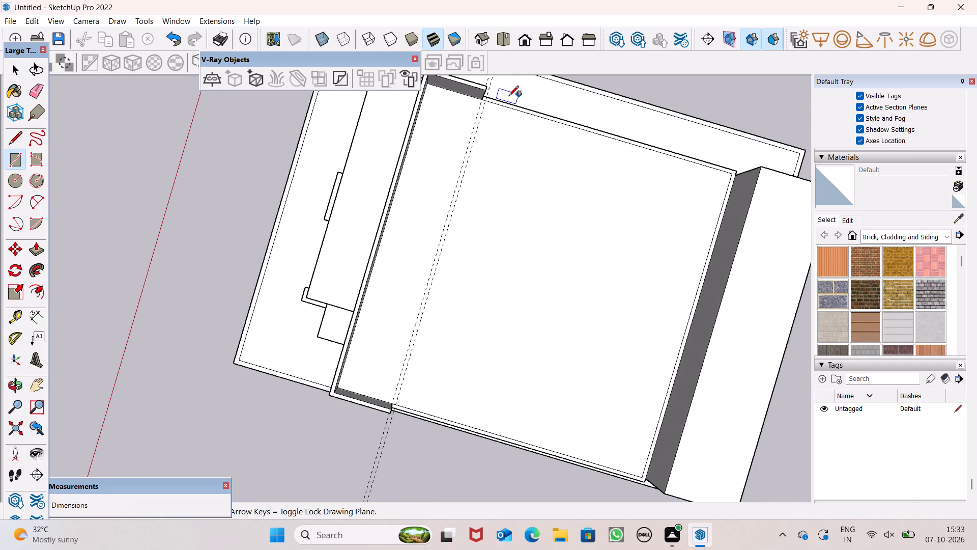
scroll(509, 96, up, 10)
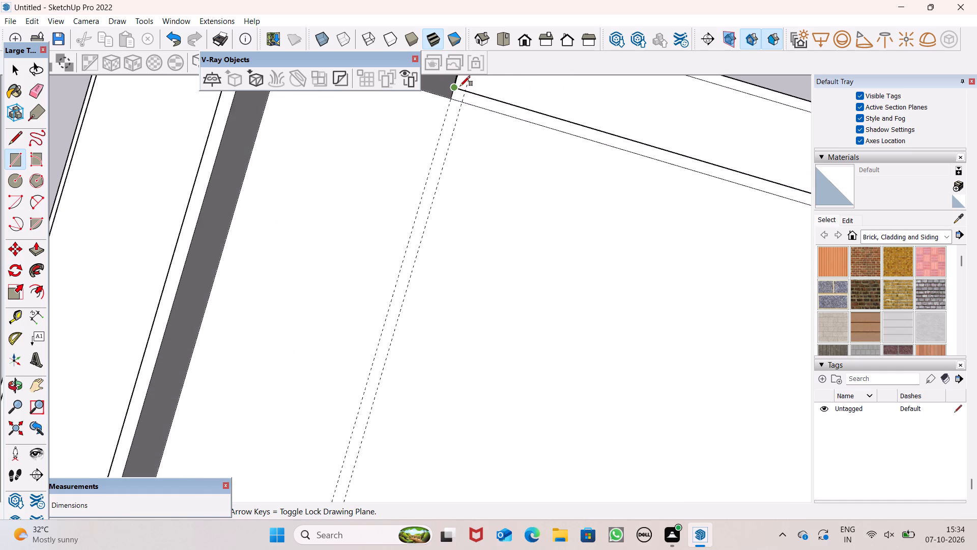
click(460, 86)
scroll(461, 97, down, 2)
scroll(421, 40, down, 4)
scroll(483, 160, down, 2)
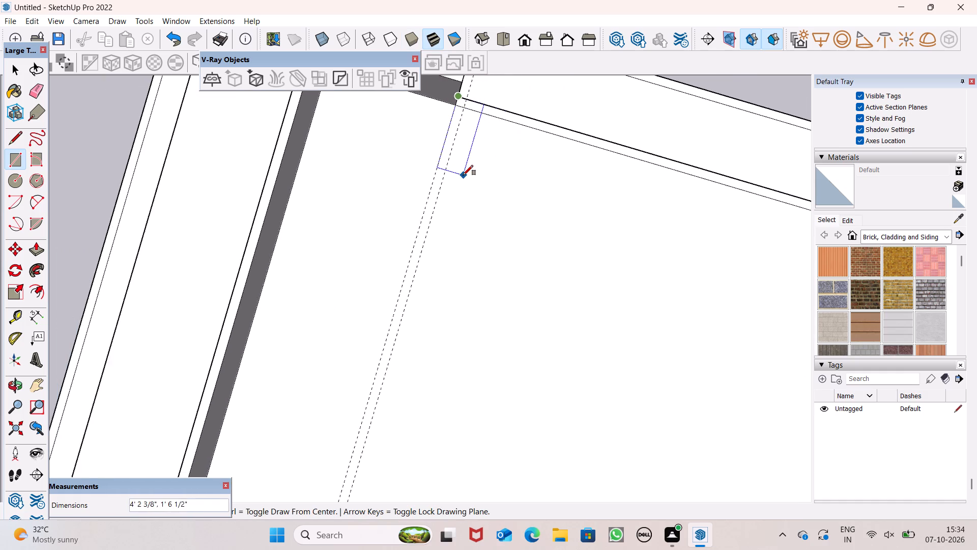
scroll(463, 175, down, 10)
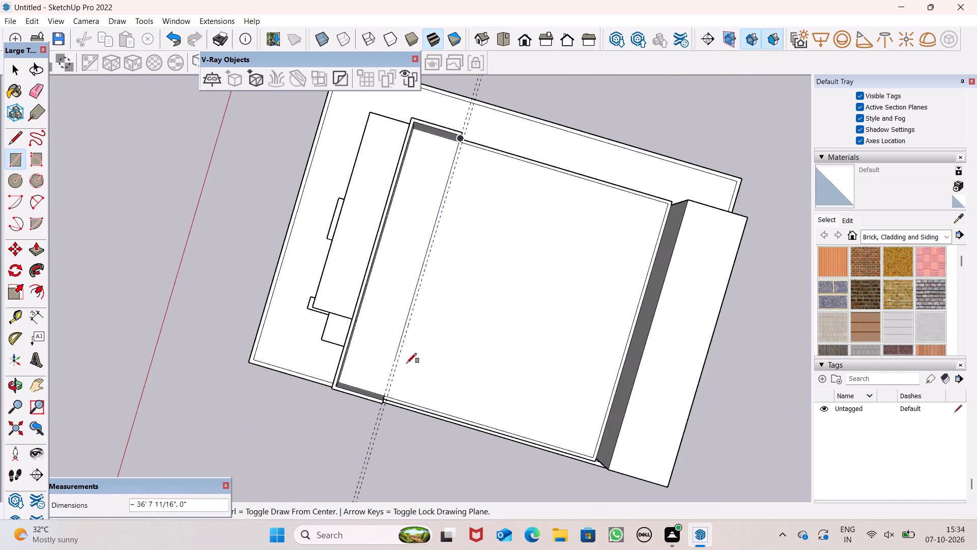
scroll(379, 425, up, 7)
scroll(400, 381, up, 11)
click(378, 352)
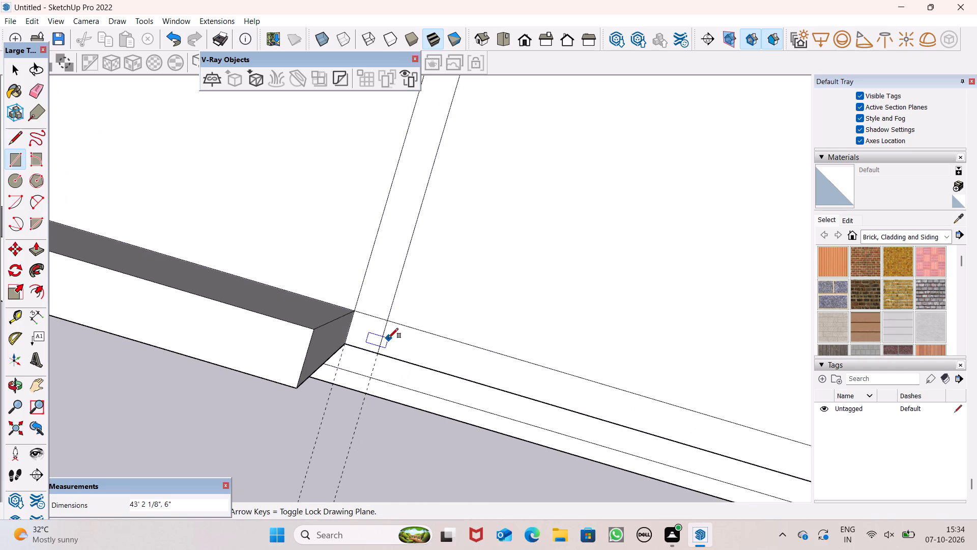
key(space)
key(space)
Erase both parallel guides that cross the roof.
scroll(391, 338, down, 10)
scroll(606, 330, down, 6)
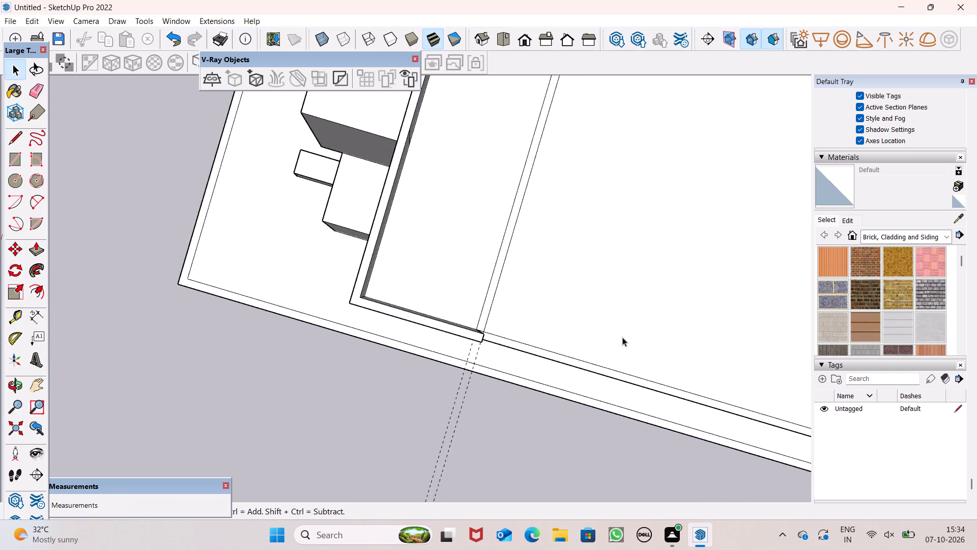
scroll(623, 336, down, 2)
scroll(623, 336, up, 1)
scroll(623, 336, down, 2)
scroll(485, 383, down, 5)
scroll(471, 318, down, 4)
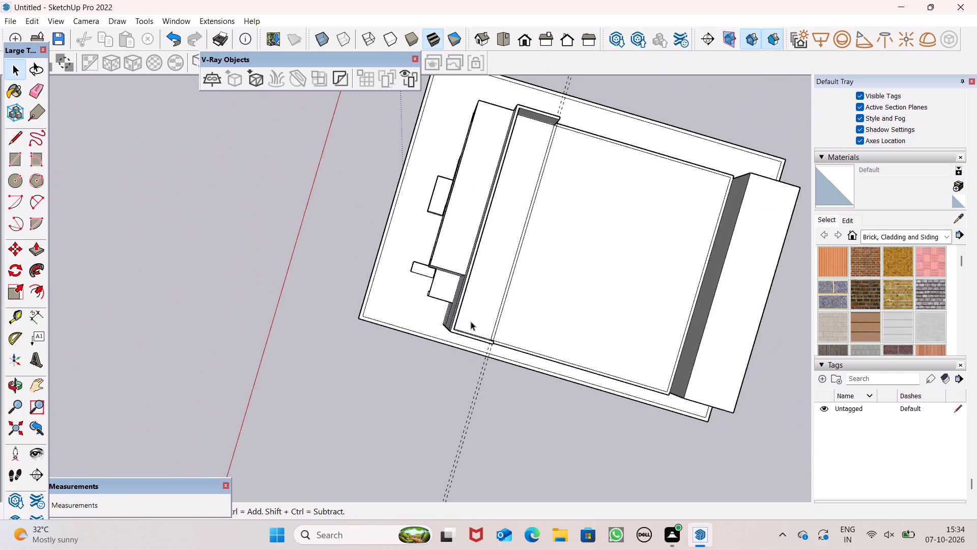
scroll(471, 321, down, 2)
middle_drag(623, 408, 477, 156)
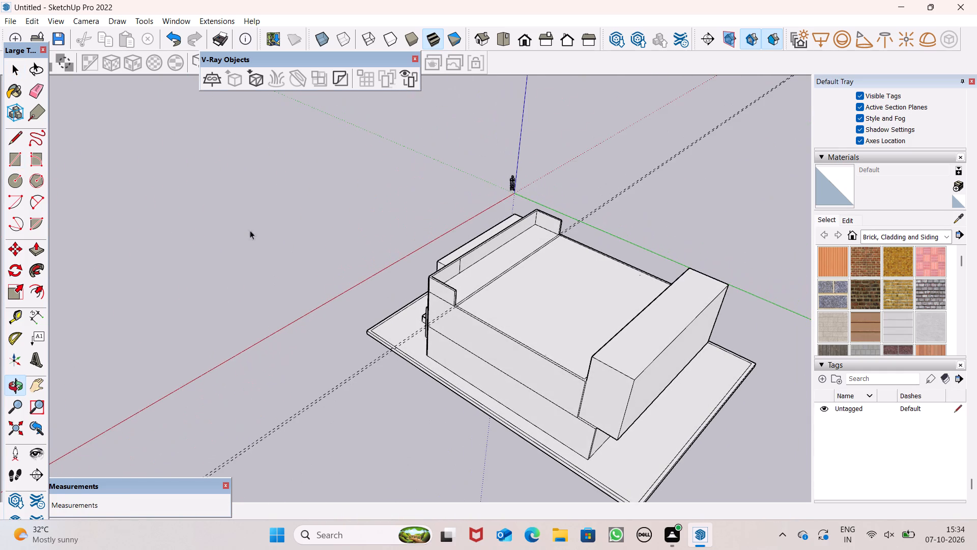
click(38, 93)
drag(273, 381, 283, 395)
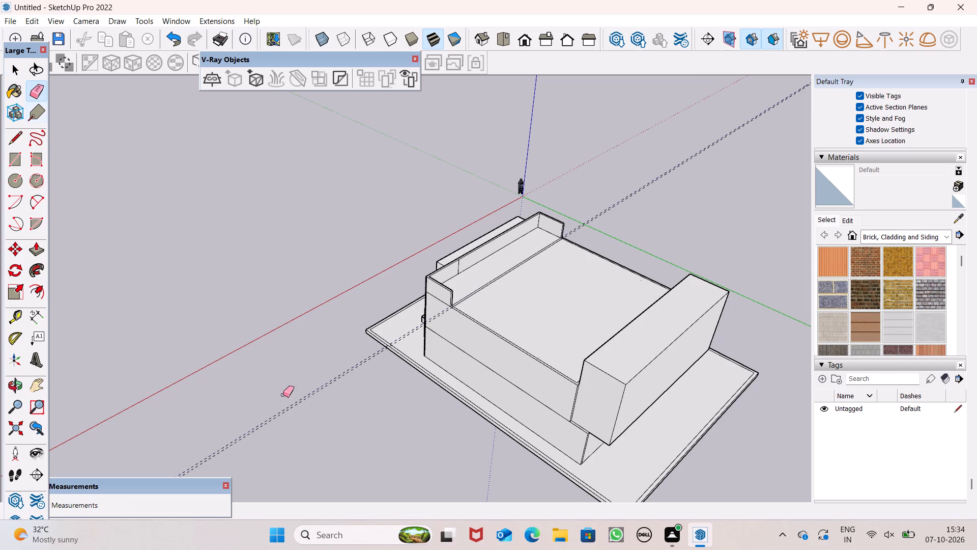
drag(283, 395, 298, 415)
scroll(366, 356, down, 4)
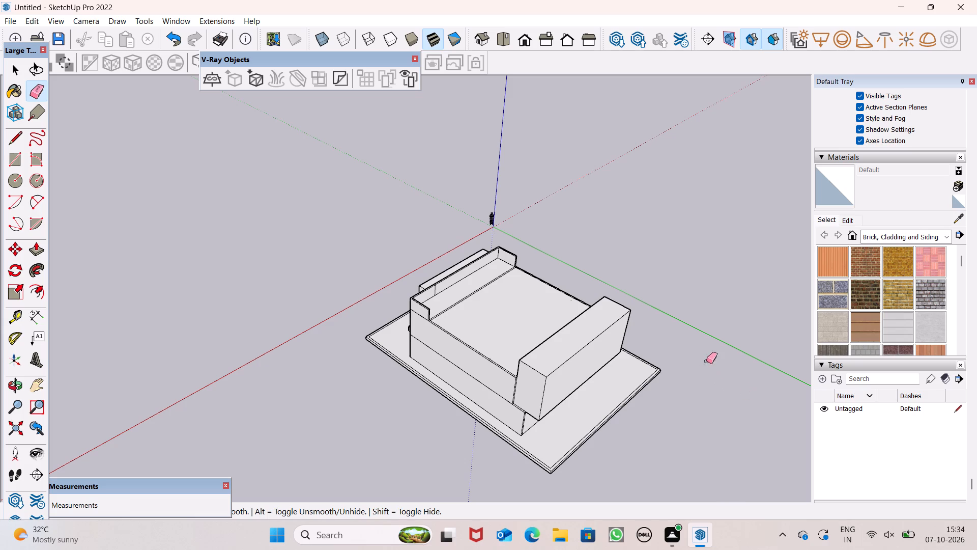
key(space)
Examine the main roof, the front parapet and the new cross strip from above.
middle_drag(512, 372, 686, 517)
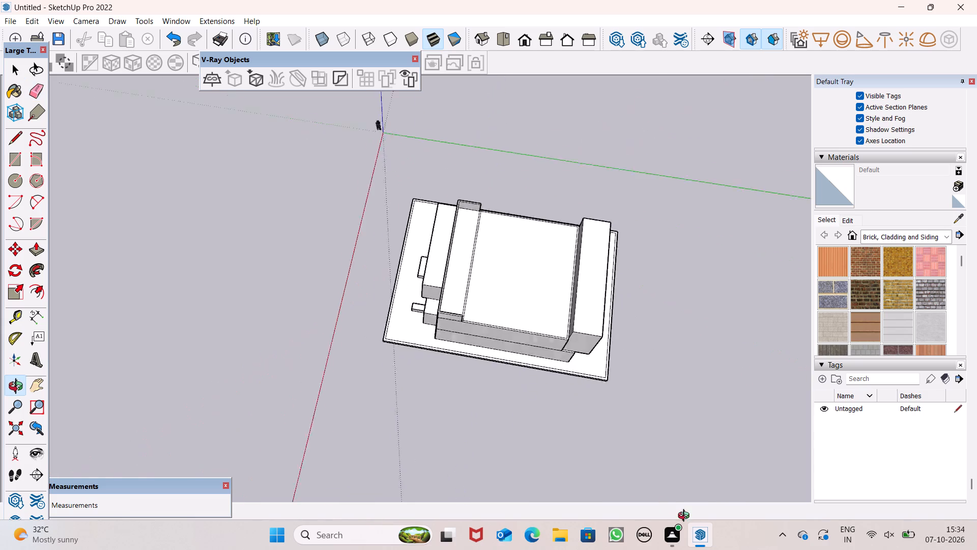
middle_drag(686, 517, 712, 522)
scroll(712, 531, up, 1)
scroll(545, 137, up, 3)
scroll(647, 207, up, 1)
scroll(537, 282, up, 2)
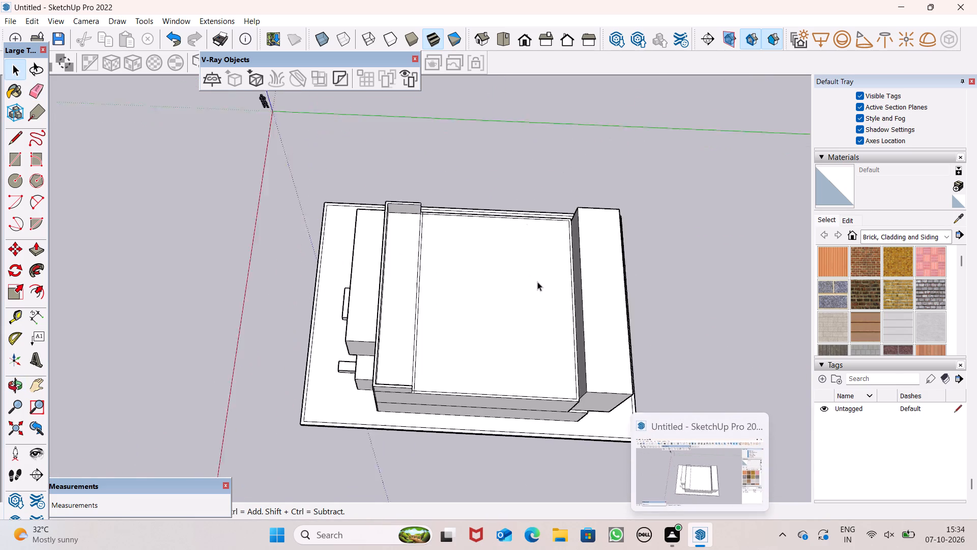
scroll(537, 282, up, 5)
scroll(423, 189, down, 2)
scroll(351, 149, down, 4)
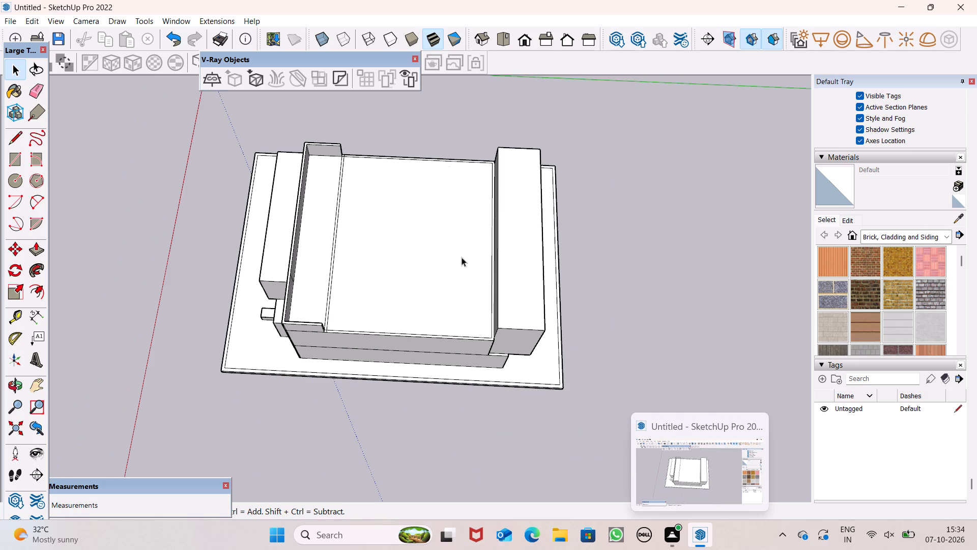
middle_drag(366, 337, 507, 415)
scroll(393, 348, up, 5)
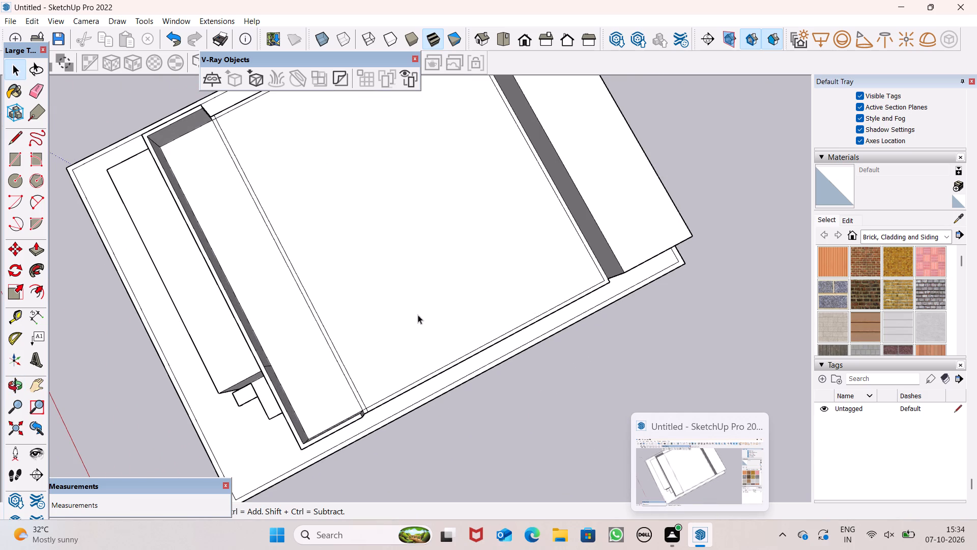
middle_drag(656, 299, 567, 220)
scroll(562, 209, up, 1)
scroll(558, 200, down, 9)
scroll(577, 165, up, 2)
scroll(548, 109, up, 5)
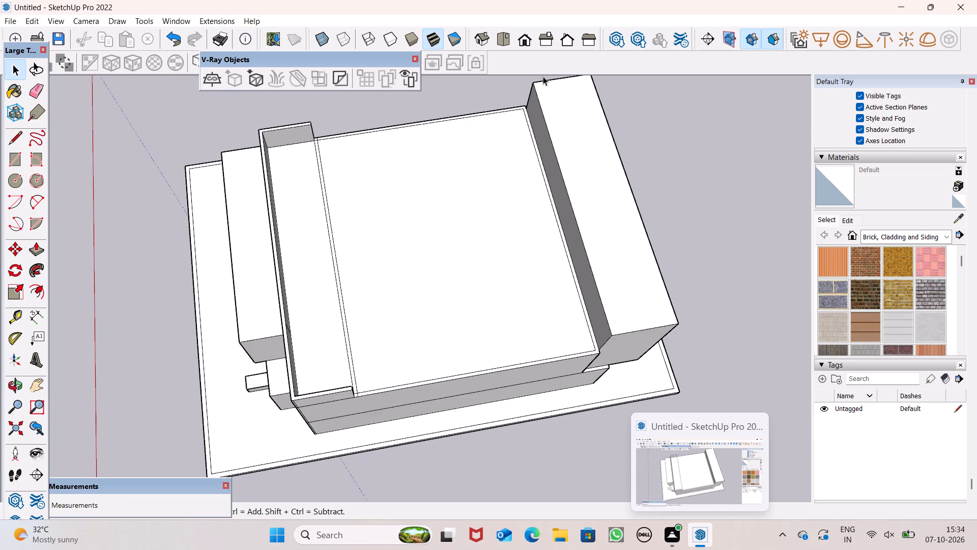
scroll(500, 123, up, 5)
scroll(509, 140, down, 6)
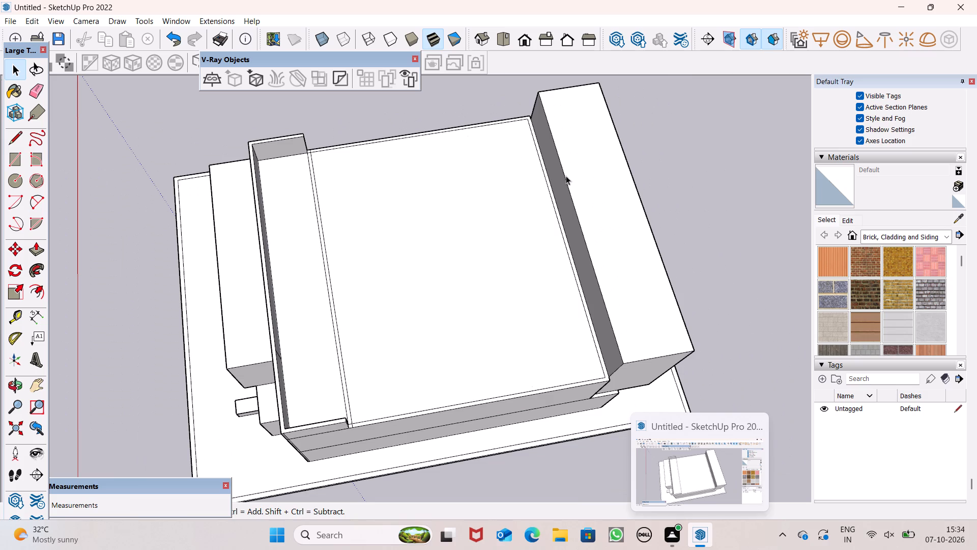
middle_click(567, 176)
scroll(577, 249, down, 1)
scroll(425, 345, up, 3)
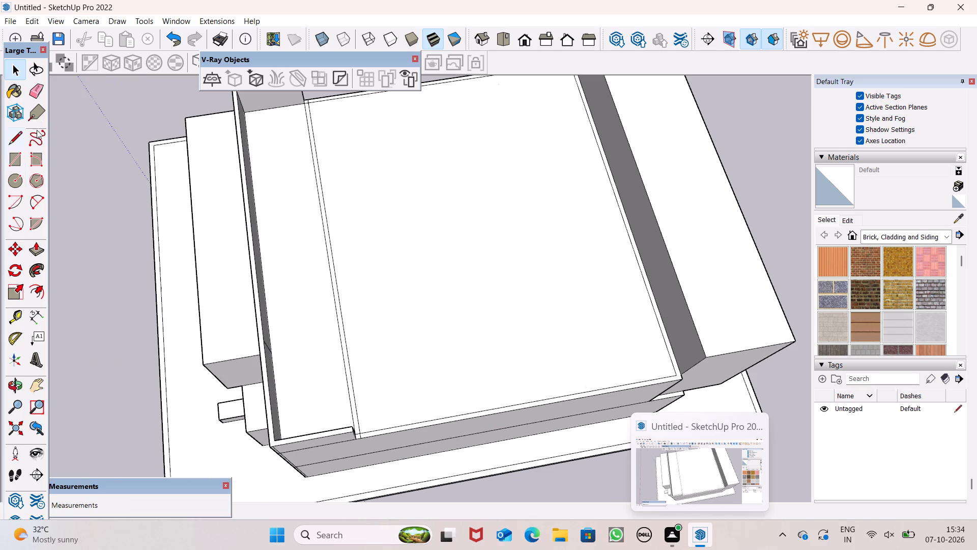
Erase the short line segments where the cross strip meets the roof border at the far side return, merging the two.
click(32, 93)
scroll(317, 209, up, 1)
scroll(319, 246, down, 5)
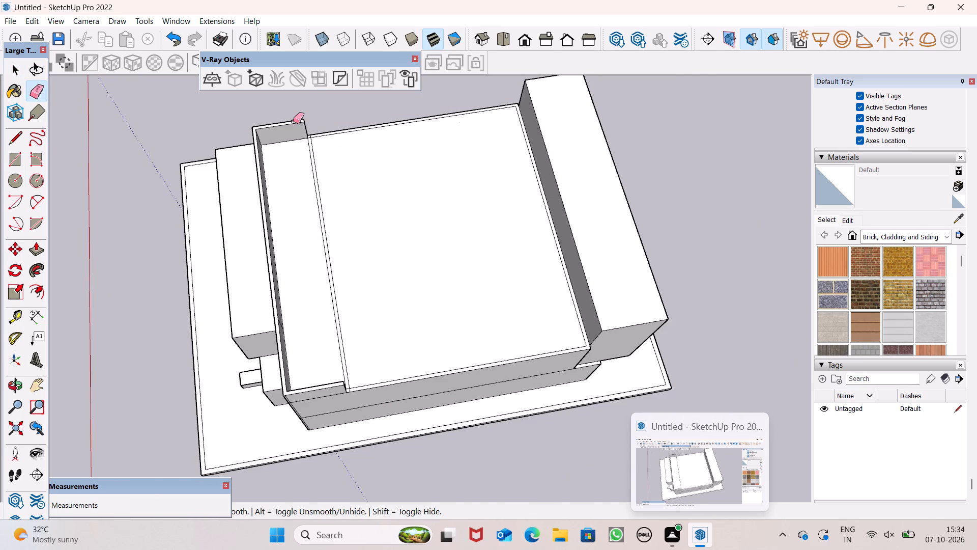
scroll(293, 121, up, 9)
scroll(332, 163, up, 10)
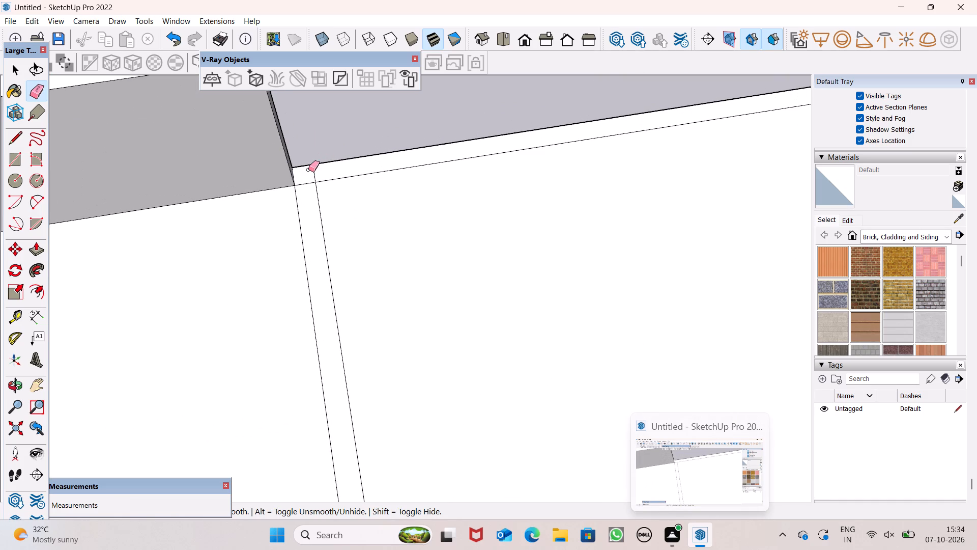
double_click(308, 170)
drag(313, 176, 302, 176)
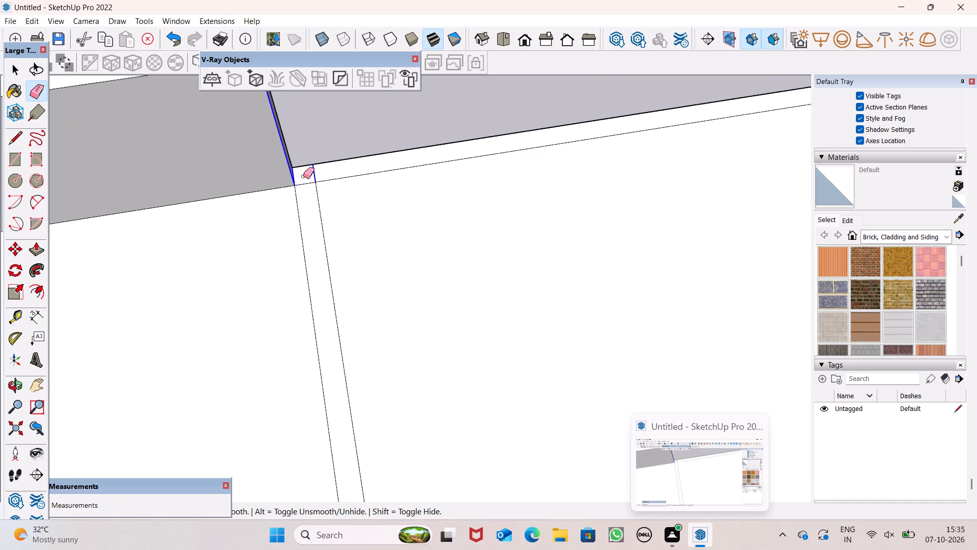
key(ctrl+z)
drag(308, 182, 310, 188)
drag(307, 178, 335, 174)
click(335, 174)
Erase the short line segments where the cross strip meets the roof border at the near side return.
scroll(335, 180, down, 5)
scroll(326, 134, down, 8)
scroll(358, 58, down, 3)
scroll(362, 102, down, 3)
scroll(377, 172, down, 8)
scroll(387, 318, up, 8)
scroll(388, 323, down, 1)
scroll(388, 320, up, 3)
scroll(377, 300, down, 1)
scroll(377, 300, up, 9)
middle_click(368, 285)
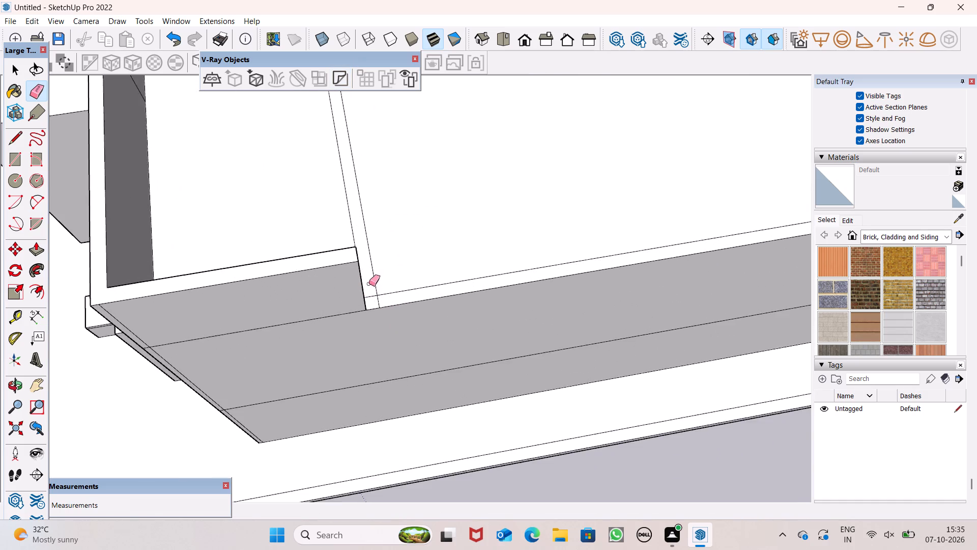
scroll(367, 294, up, 4)
drag(368, 295, 379, 311)
click(383, 310)
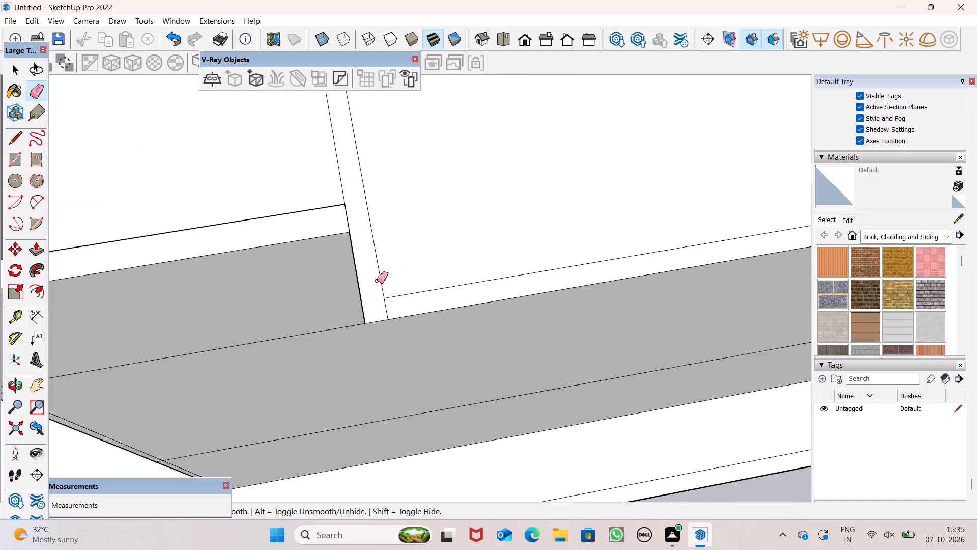
Examine the cleaned-up roof border and cross strip from above and from the house's front.
scroll(377, 270, down, 14)
scroll(327, 251, down, 1)
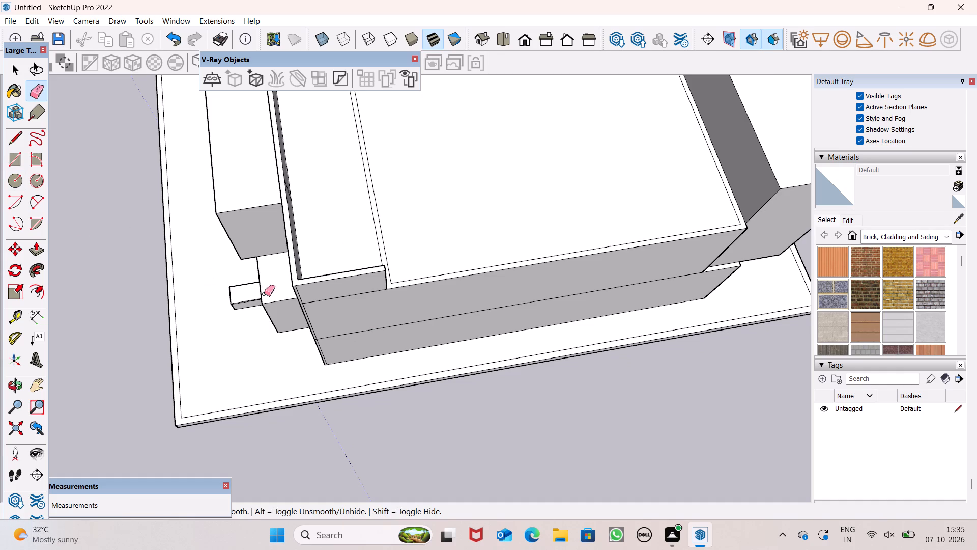
scroll(284, 319, down, 8)
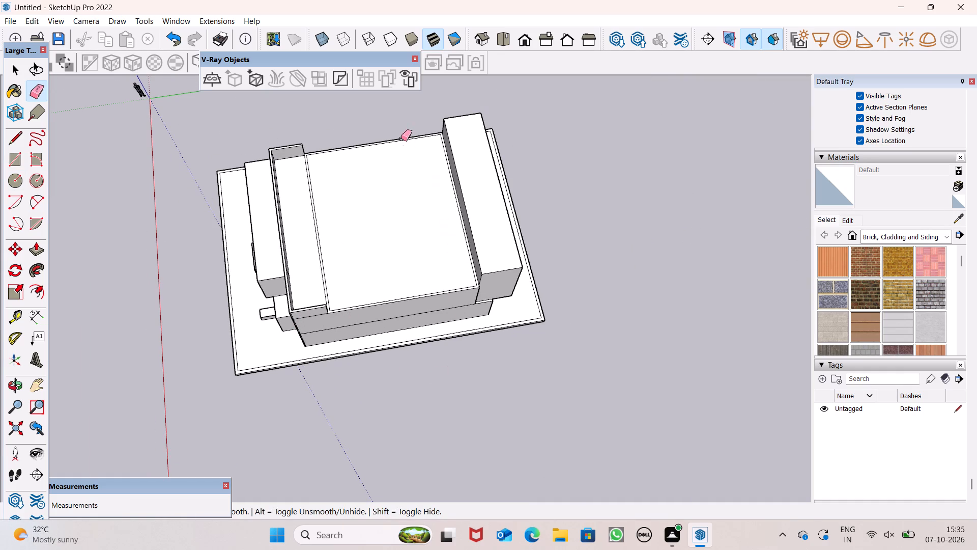
middle_drag(332, 246, 553, 268)
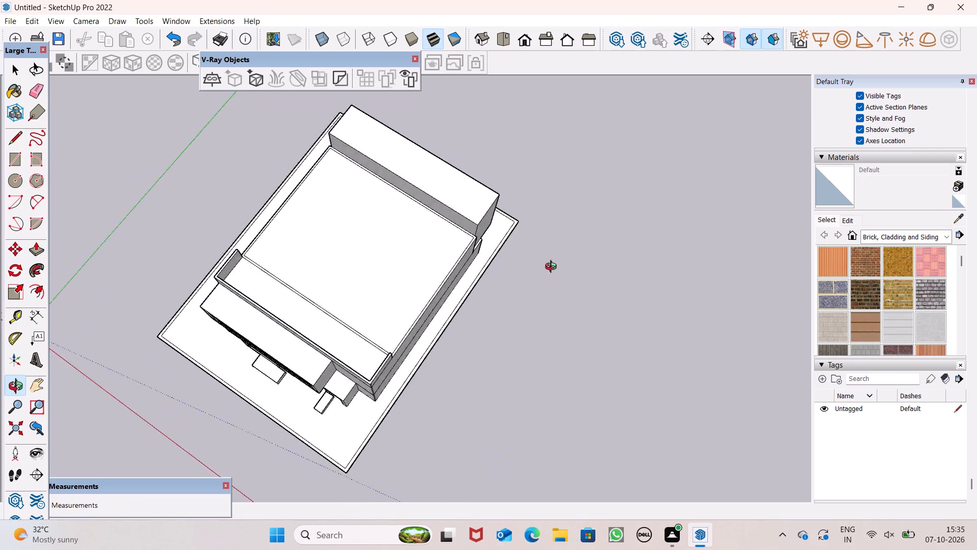
middle_drag(553, 268, 624, 275)
scroll(277, 346, up, 1)
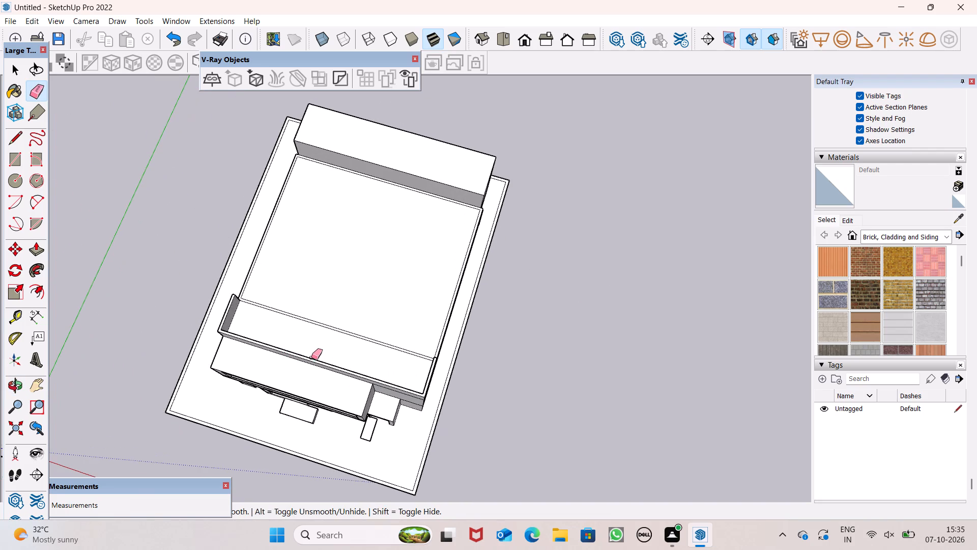
scroll(359, 359, down, 4)
scroll(377, 368, up, 6)
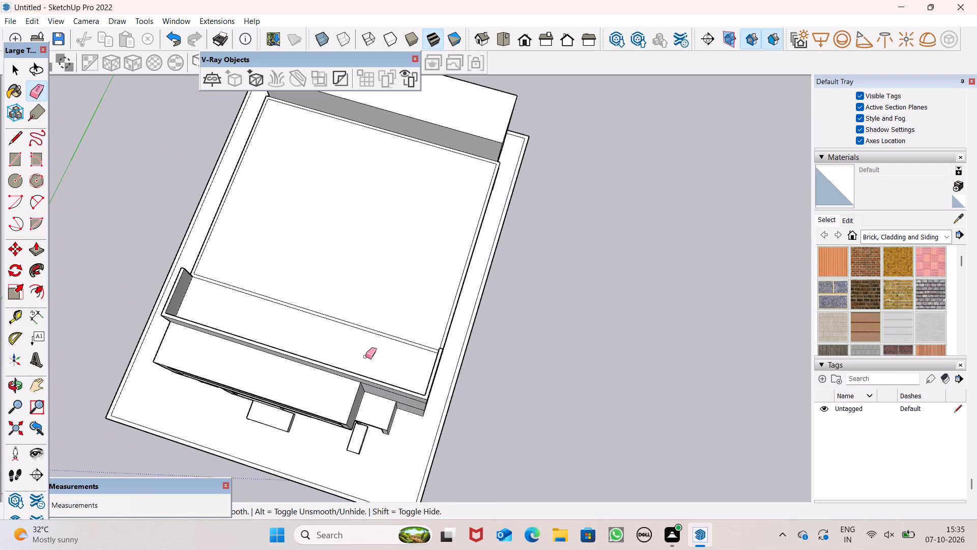
middle_drag(354, 380, 415, 377)
scroll(368, 340, up, 2)
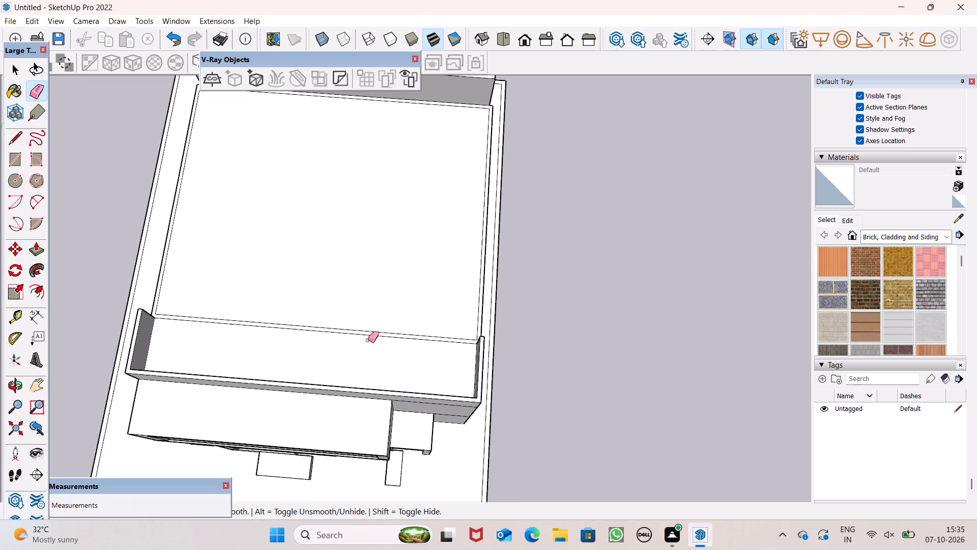
scroll(368, 340, up, 3)
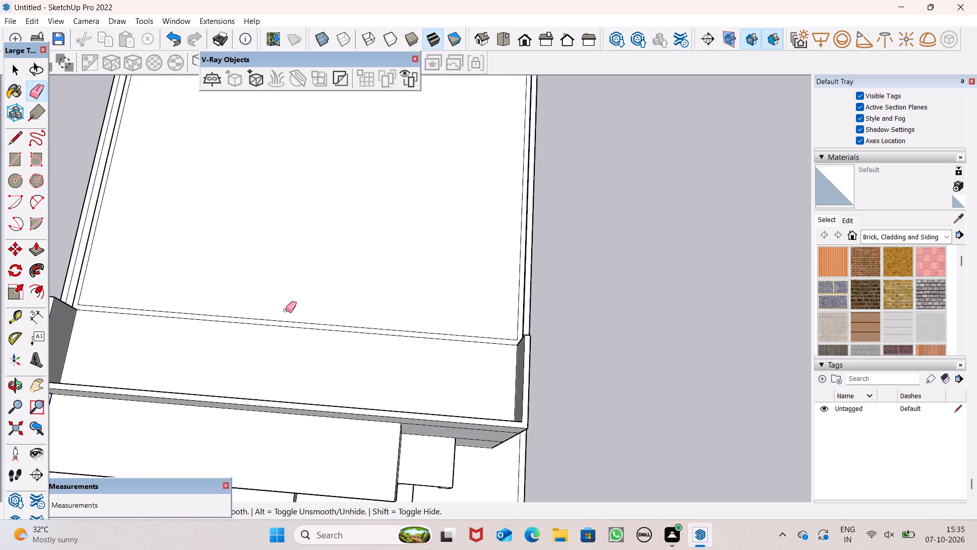
scroll(400, 453, up, 1)
middle_drag(398, 452, 418, 226)
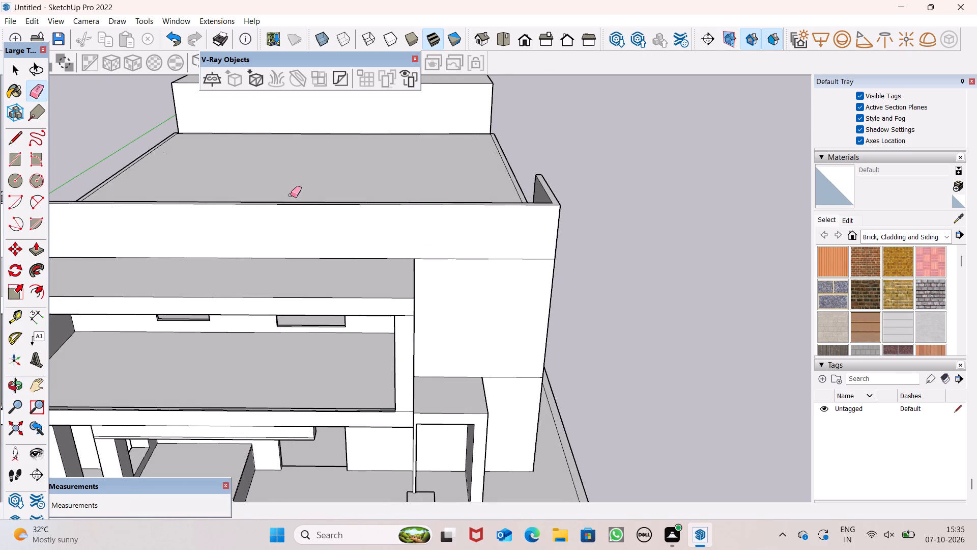
Examine the roof border and the cross strip behind the front parapet from above.
scroll(290, 192, up, 1)
scroll(290, 210, down, 3)
middle_drag(297, 203, 301, 288)
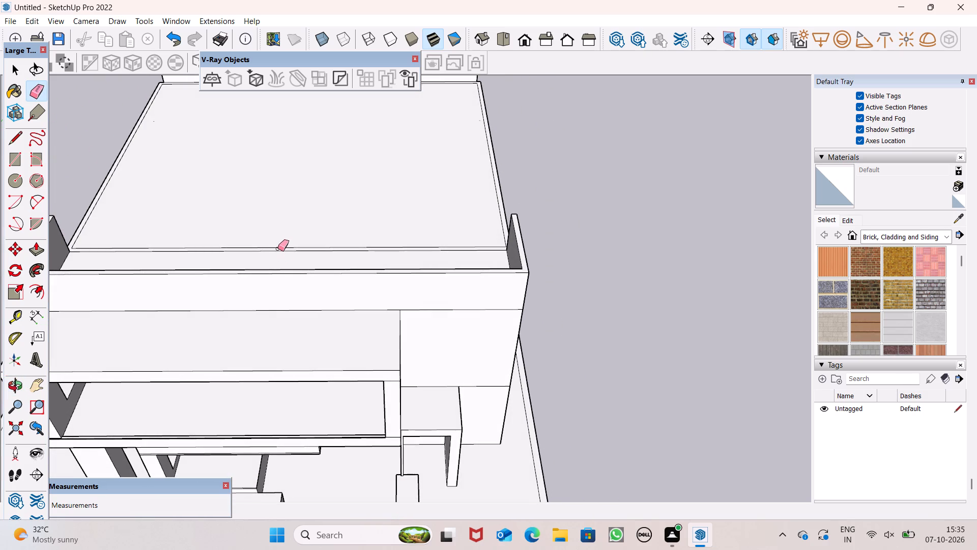
middle_drag(270, 146, 275, 261)
scroll(288, 311, up, 2)
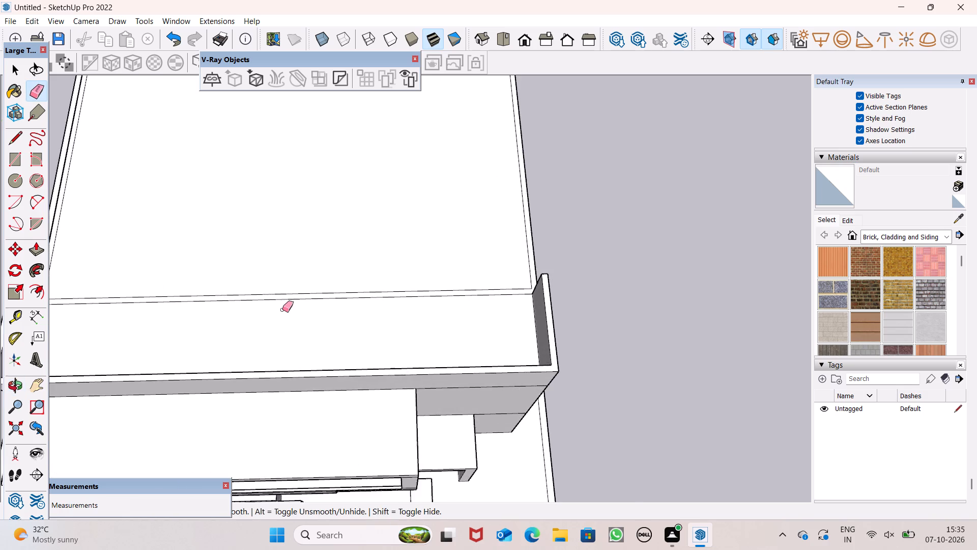
scroll(282, 310, up, 3)
middle_drag(418, 357, 393, 392)
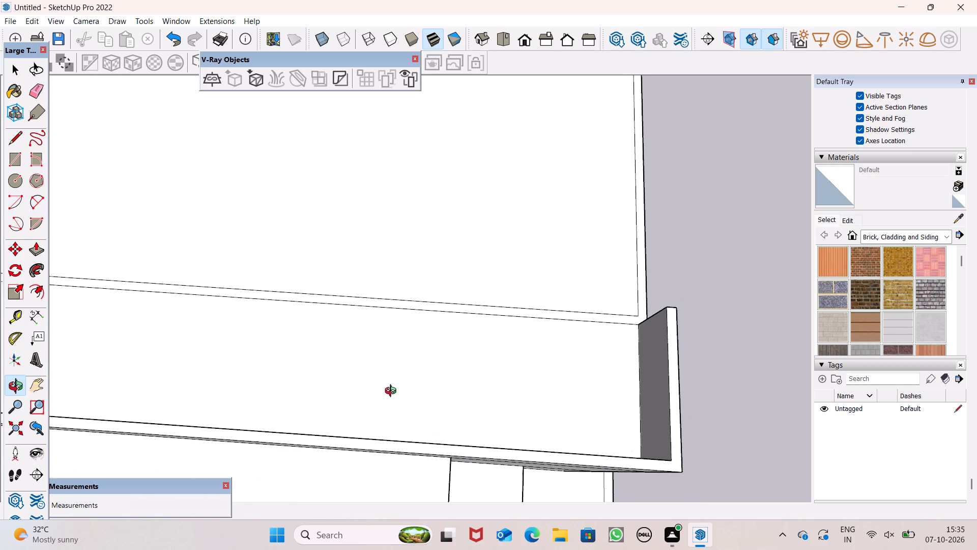
middle_drag(393, 392, 391, 392)
scroll(388, 388, up, 3)
scroll(365, 324, down, 8)
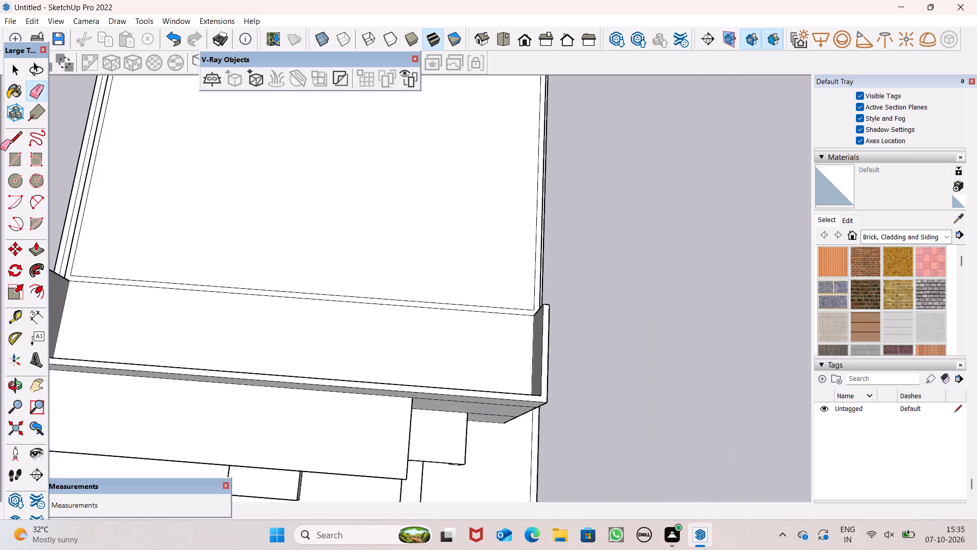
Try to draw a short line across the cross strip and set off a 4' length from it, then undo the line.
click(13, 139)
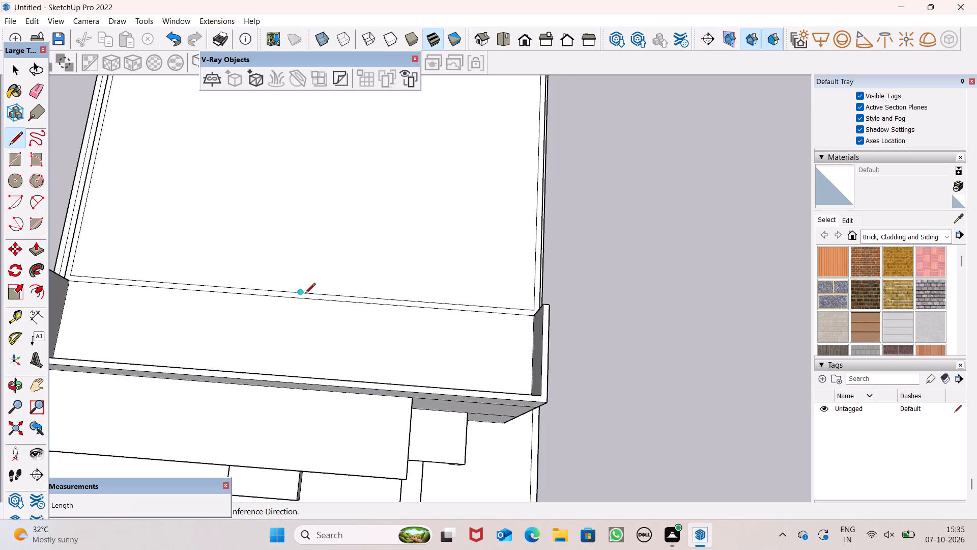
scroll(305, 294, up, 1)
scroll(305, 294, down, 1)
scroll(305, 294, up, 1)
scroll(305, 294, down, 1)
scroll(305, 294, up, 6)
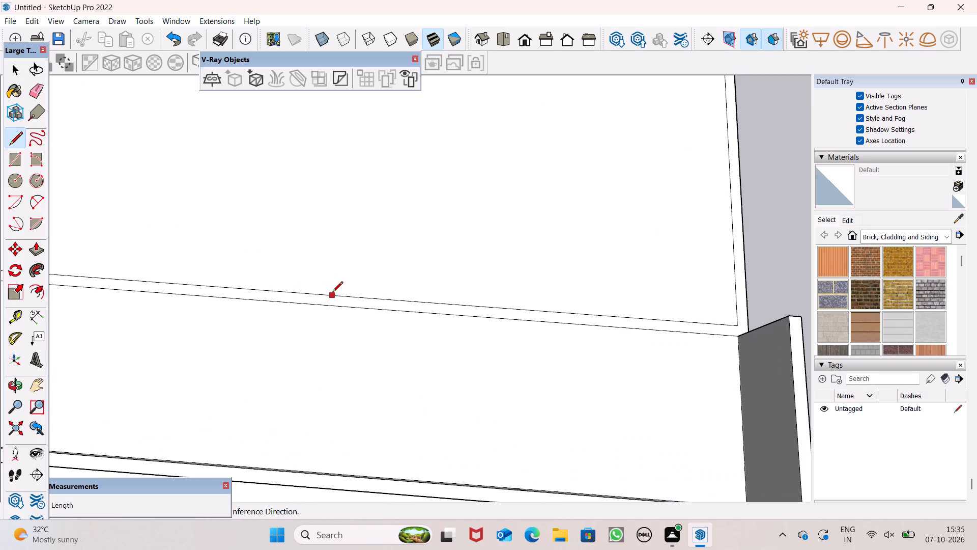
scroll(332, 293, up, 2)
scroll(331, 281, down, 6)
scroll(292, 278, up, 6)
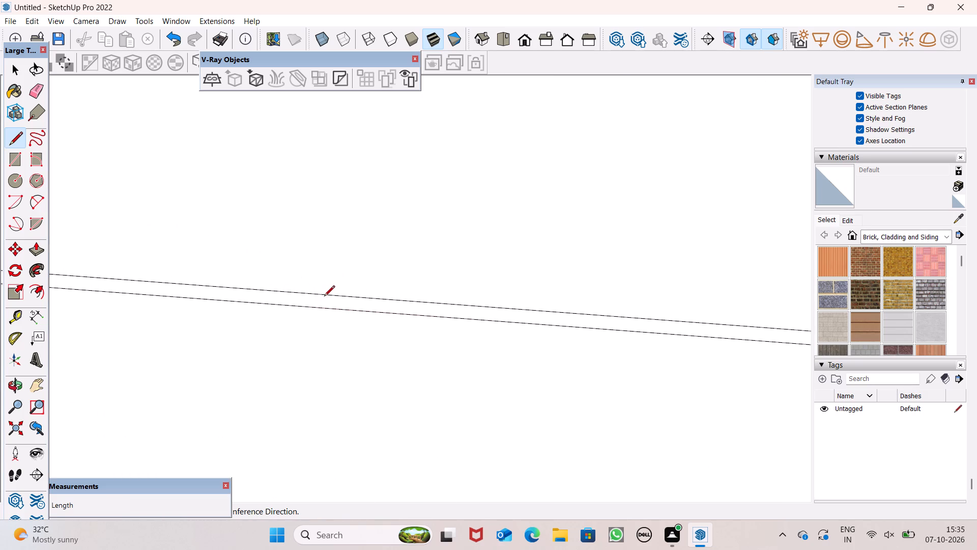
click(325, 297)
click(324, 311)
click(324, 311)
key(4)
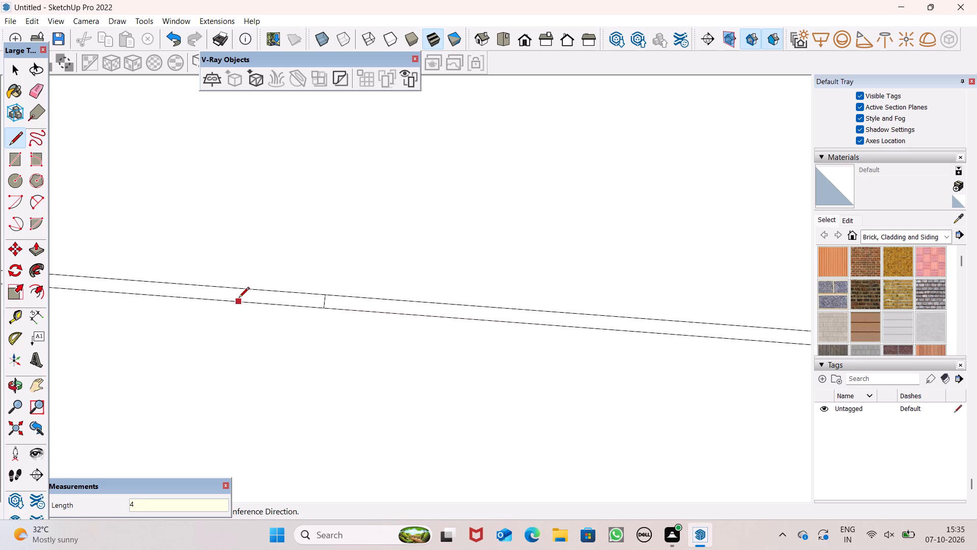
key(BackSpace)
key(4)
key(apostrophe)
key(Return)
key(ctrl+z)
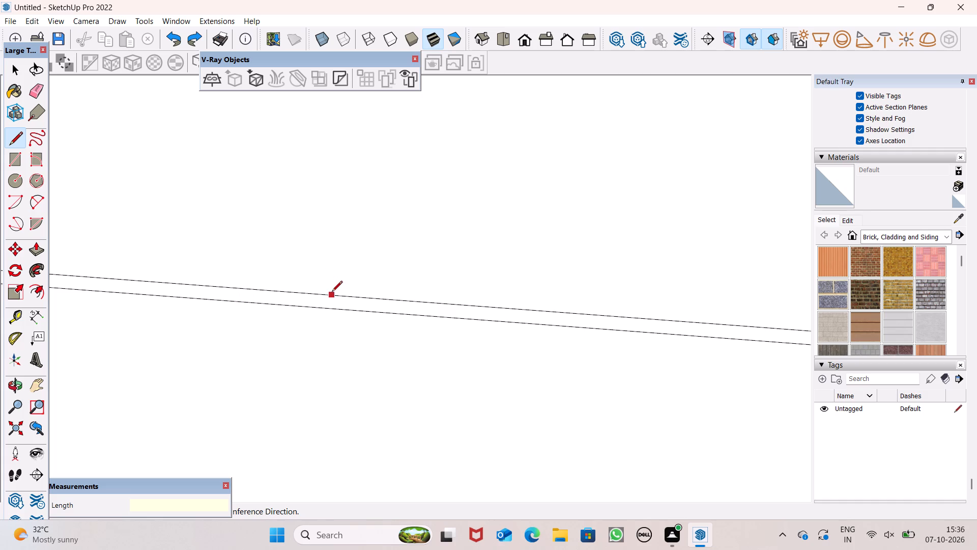
Mark a 4' wide opening near the middle of the cross strip with two short lines across its width.
click(331, 294)
click(331, 307)
double_click(329, 308)
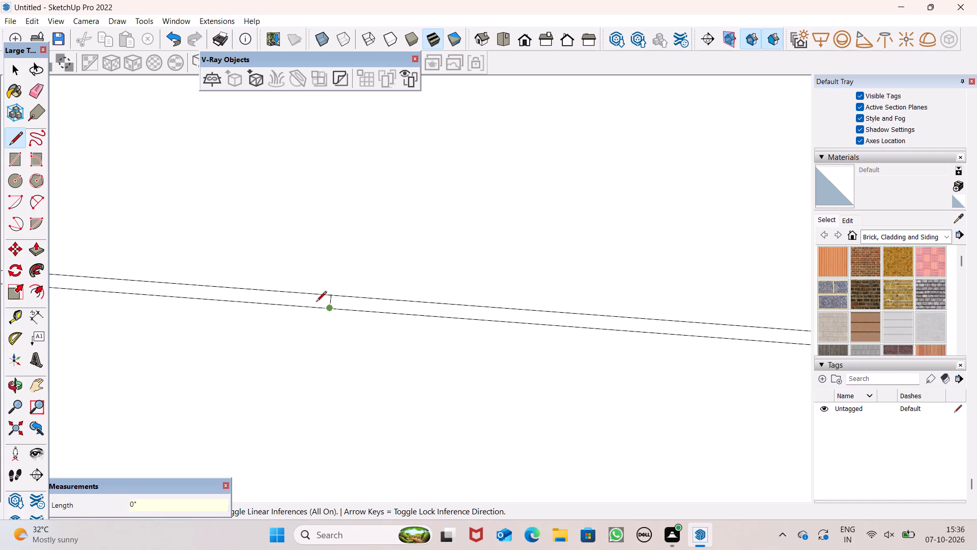
text(4')
key(Return)
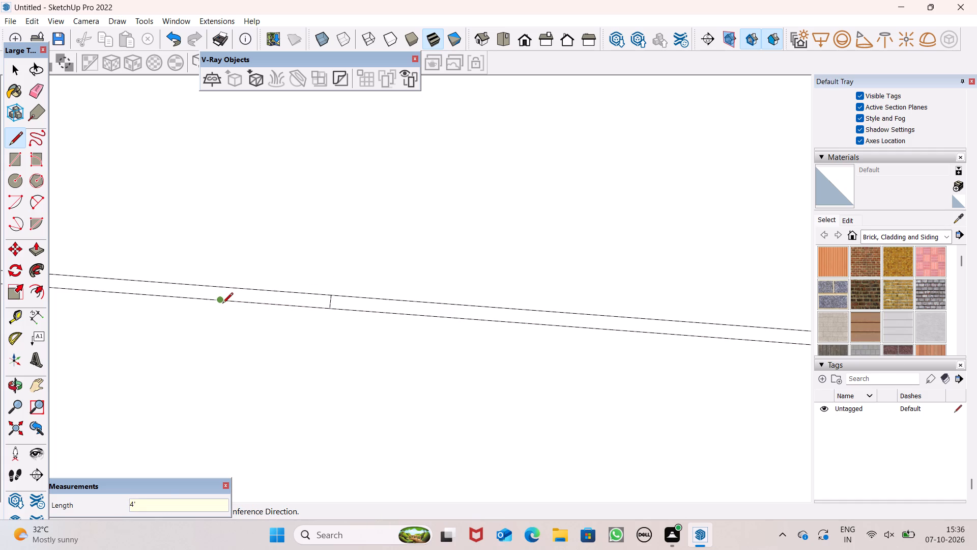
double_click(219, 300)
click(215, 288)
key(space)
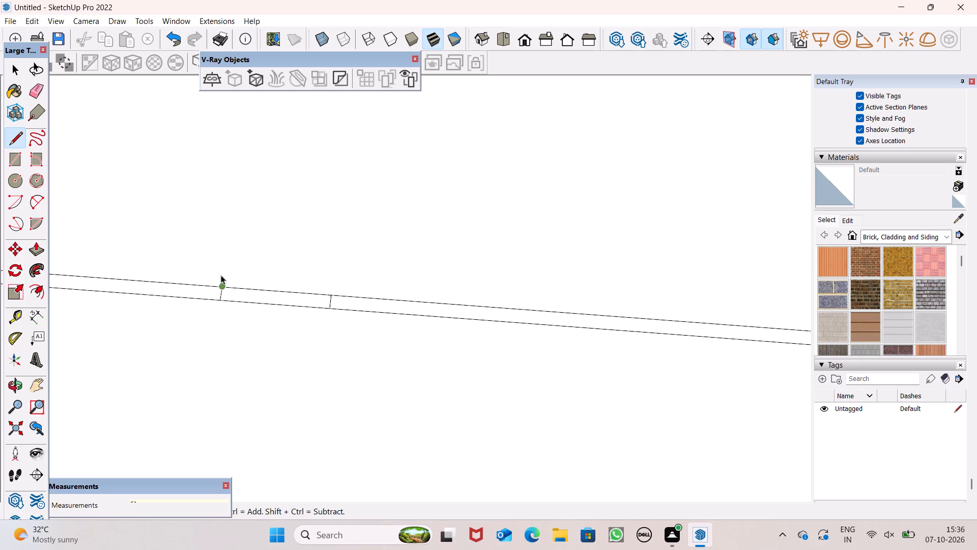
Examine the marked opening, the cross strip and the roof border from above and around the house.
scroll(229, 277, down, 9)
scroll(162, 170, down, 3)
scroll(192, 210, up, 1)
scroll(306, 239, down, 3)
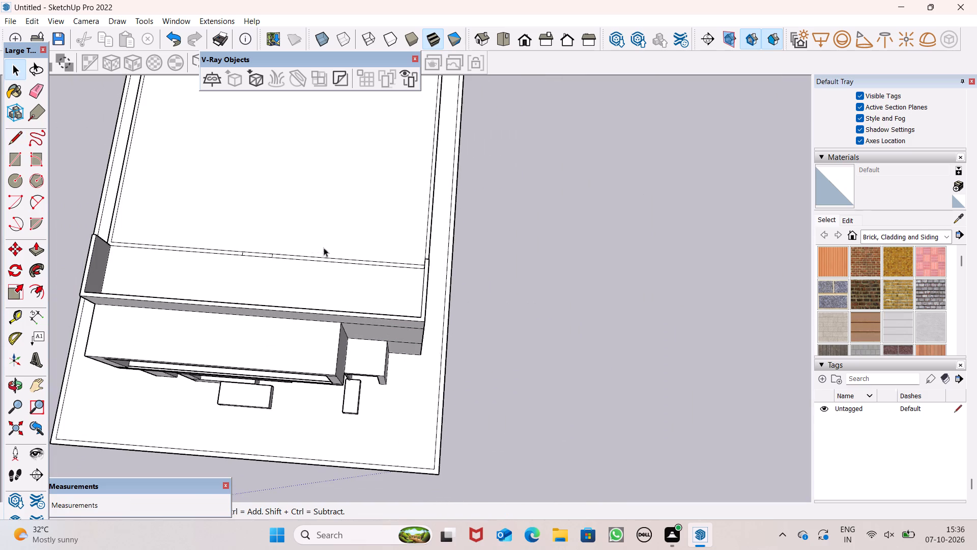
scroll(197, 206, up, 6)
scroll(342, 272, down, 4)
middle_drag(376, 334, 77, 214)
scroll(455, 298, down, 7)
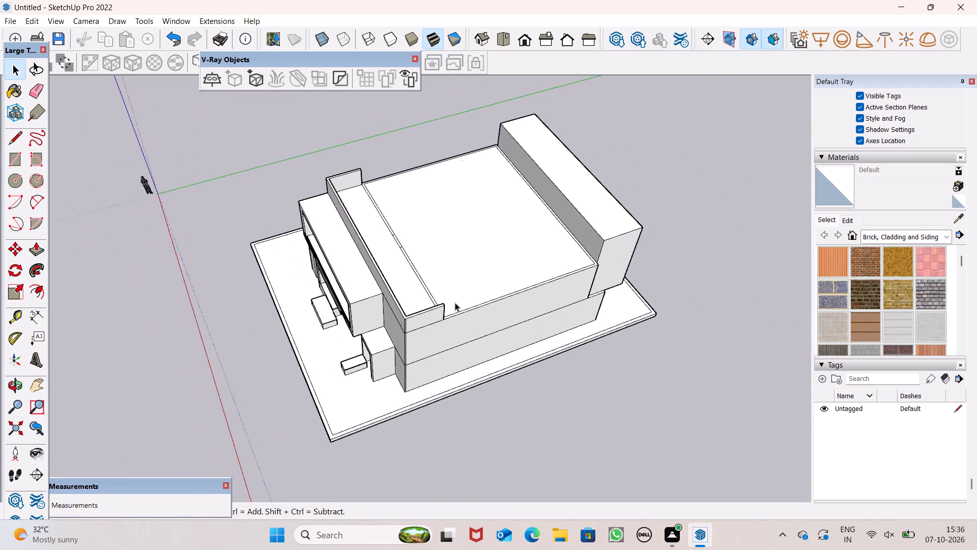
scroll(416, 274, up, 7)
middle_drag(453, 284, 452, 329)
scroll(448, 297, down, 4)
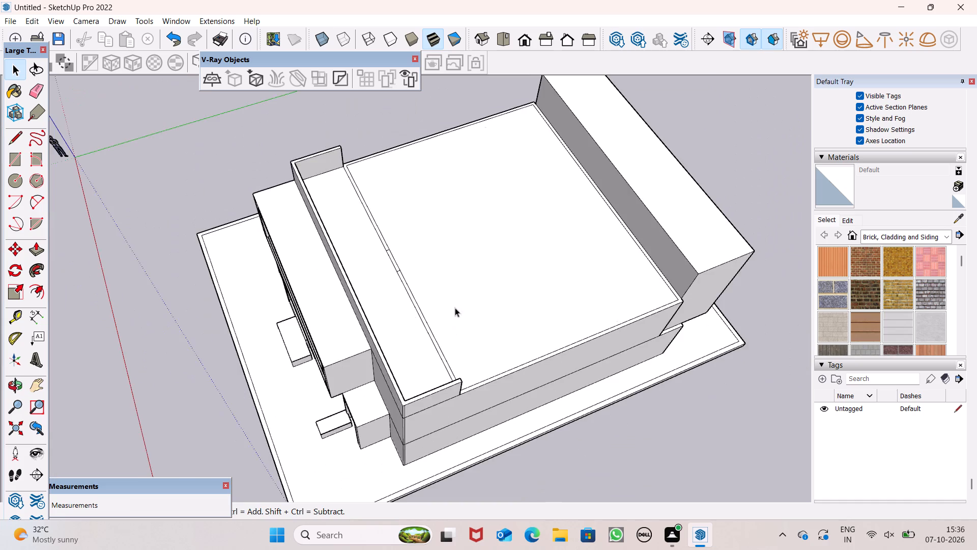
middle_drag(492, 327, 482, 393)
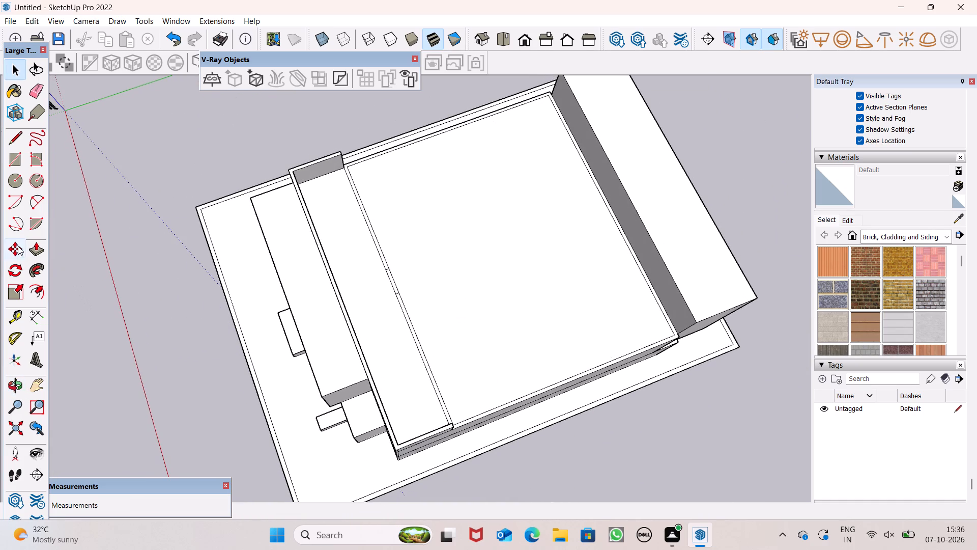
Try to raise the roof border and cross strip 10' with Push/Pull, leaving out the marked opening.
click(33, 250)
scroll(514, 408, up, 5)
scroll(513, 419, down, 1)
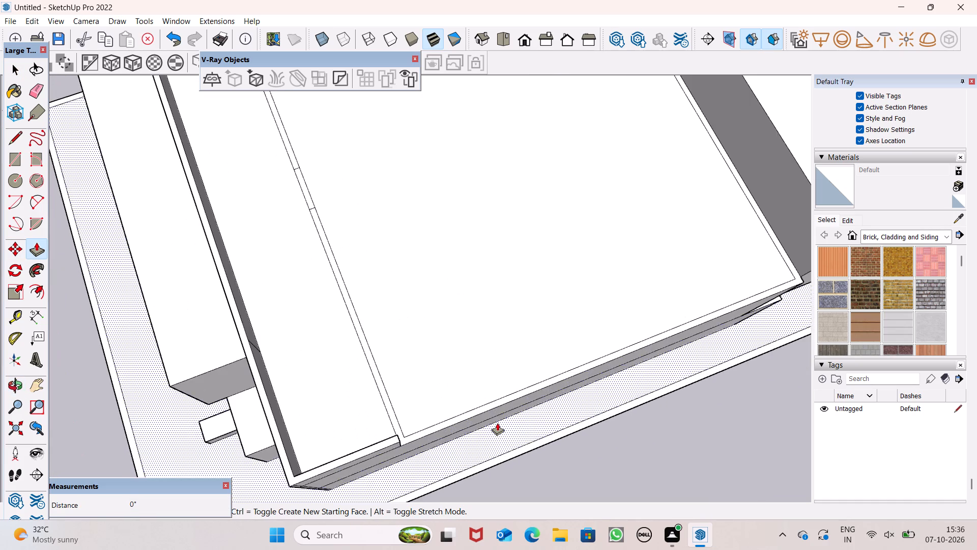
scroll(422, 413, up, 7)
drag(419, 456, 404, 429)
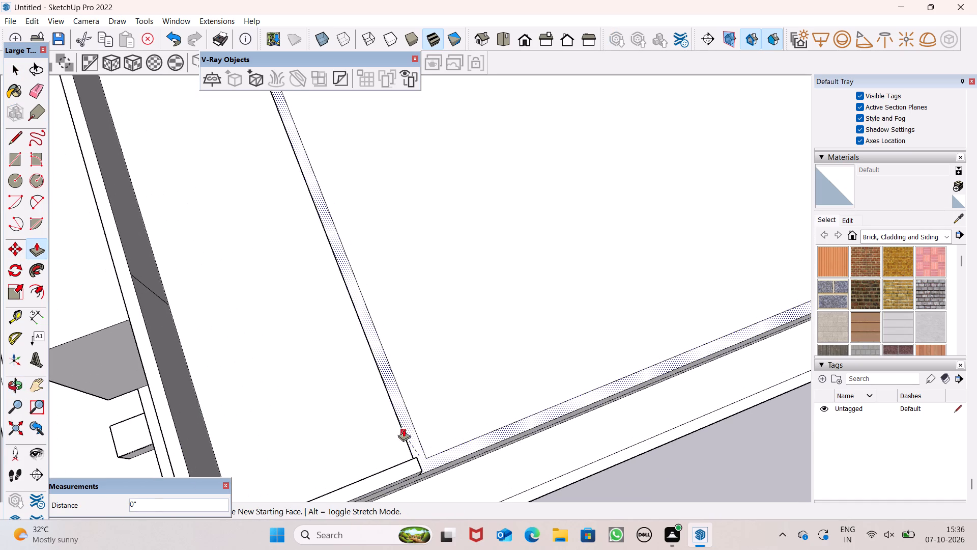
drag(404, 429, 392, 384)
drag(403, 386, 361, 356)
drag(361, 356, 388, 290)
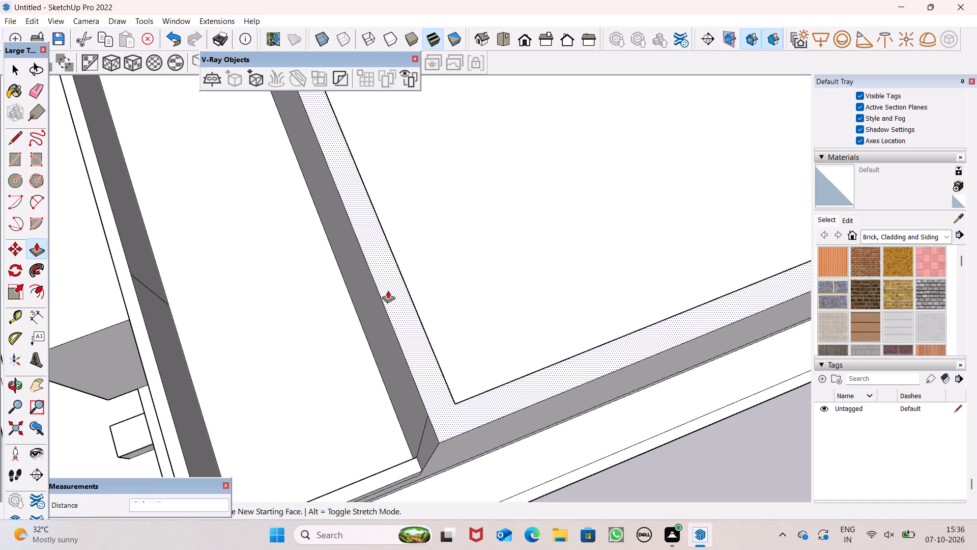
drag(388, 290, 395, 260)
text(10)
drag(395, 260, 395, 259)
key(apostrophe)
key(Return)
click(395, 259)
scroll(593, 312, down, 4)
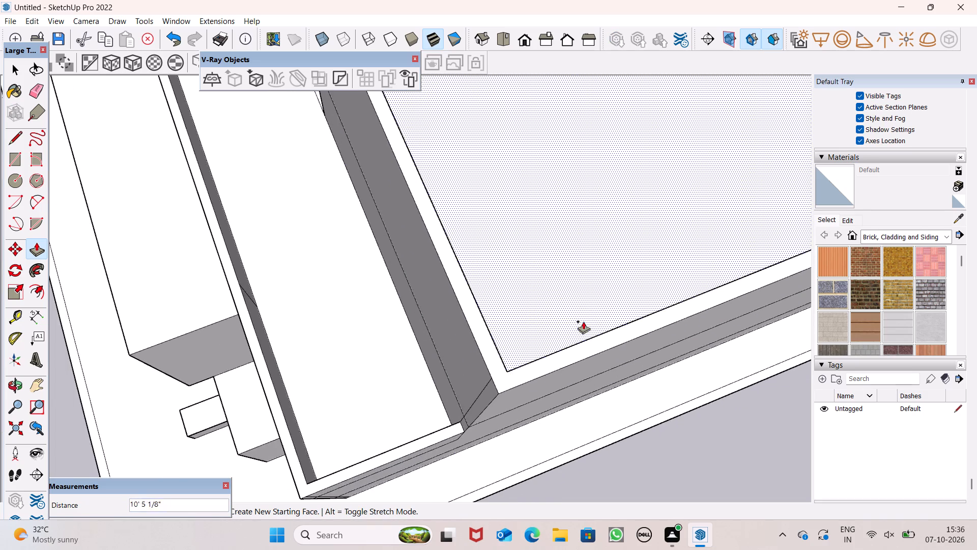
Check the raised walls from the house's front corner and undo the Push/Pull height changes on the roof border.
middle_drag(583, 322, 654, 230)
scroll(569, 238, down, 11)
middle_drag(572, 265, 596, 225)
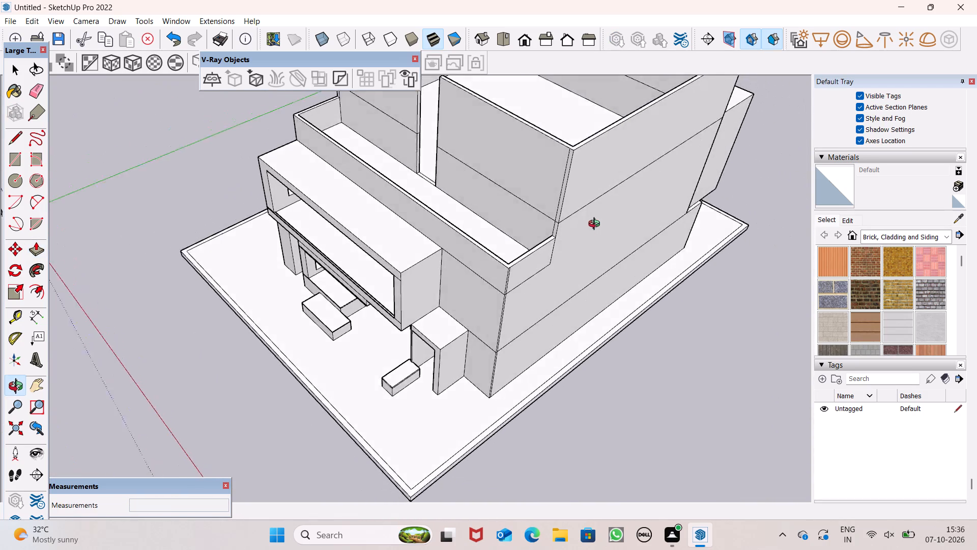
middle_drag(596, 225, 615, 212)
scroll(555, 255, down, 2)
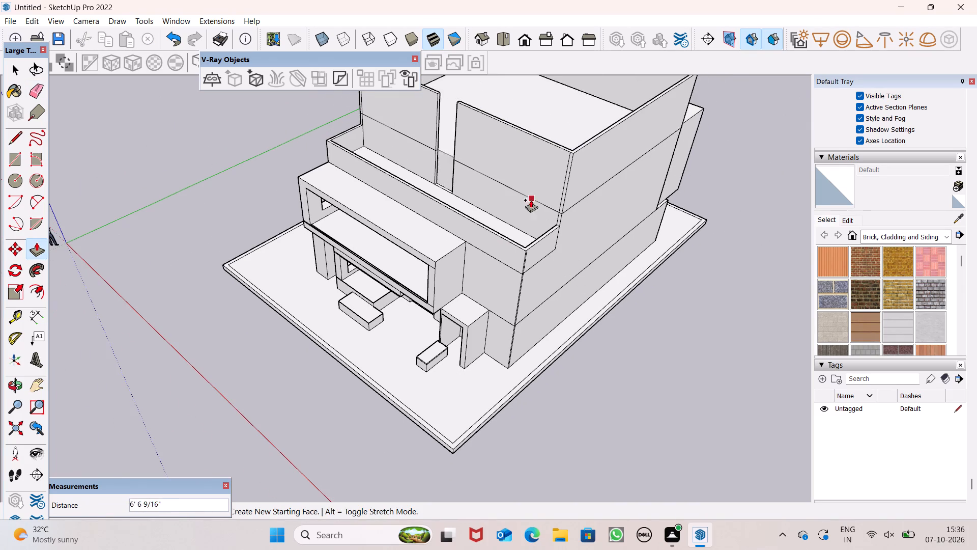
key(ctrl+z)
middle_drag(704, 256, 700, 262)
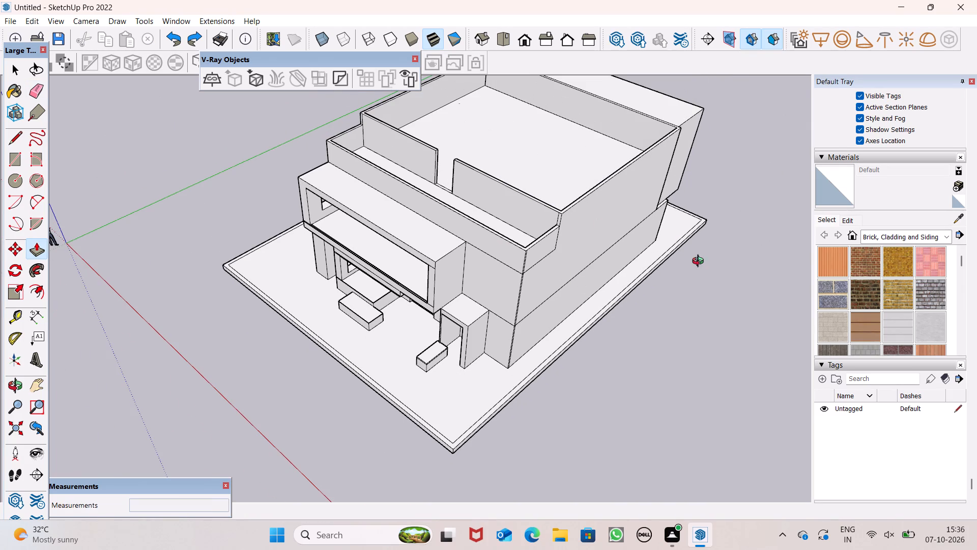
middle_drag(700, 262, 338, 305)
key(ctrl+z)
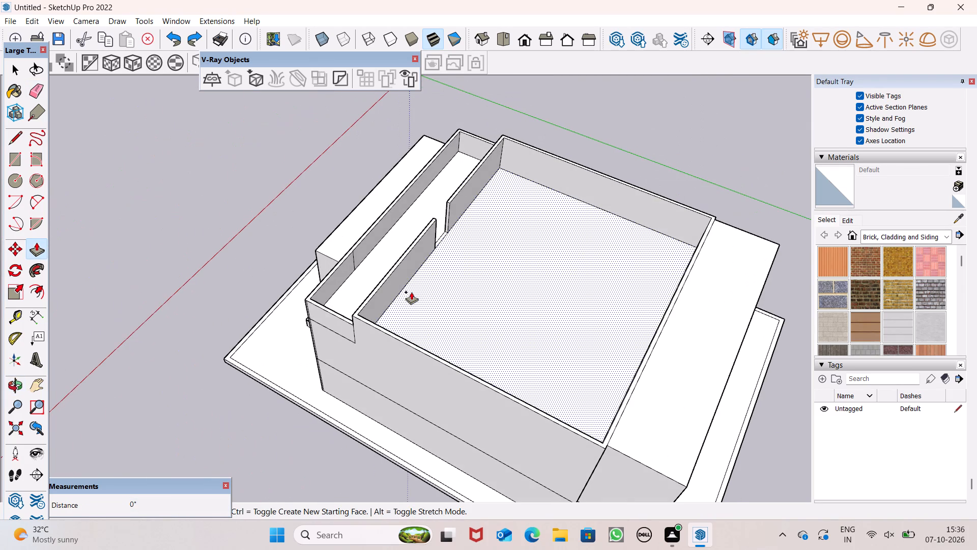
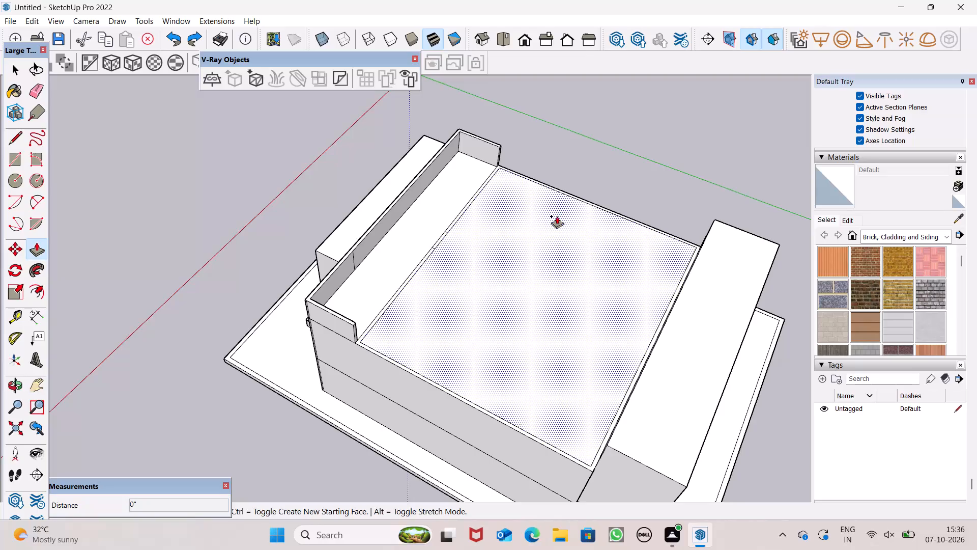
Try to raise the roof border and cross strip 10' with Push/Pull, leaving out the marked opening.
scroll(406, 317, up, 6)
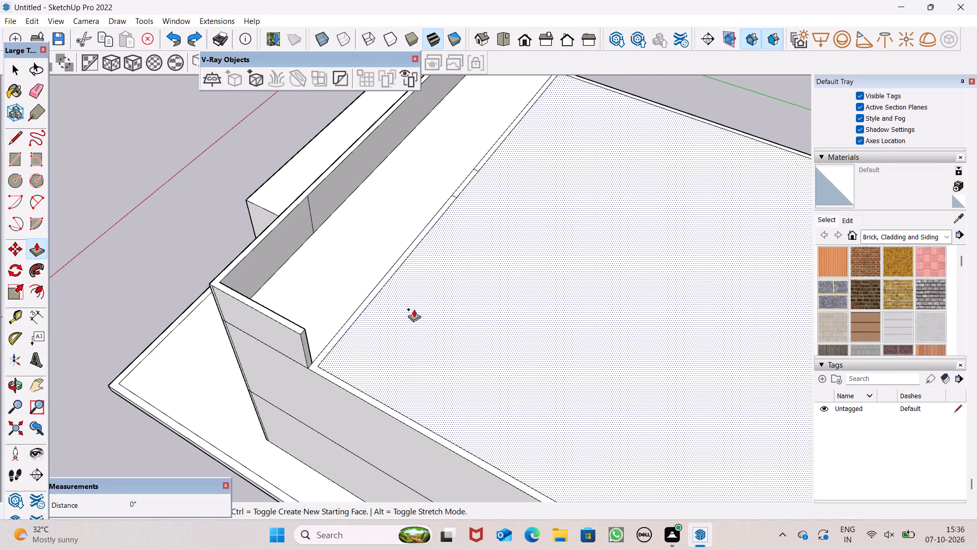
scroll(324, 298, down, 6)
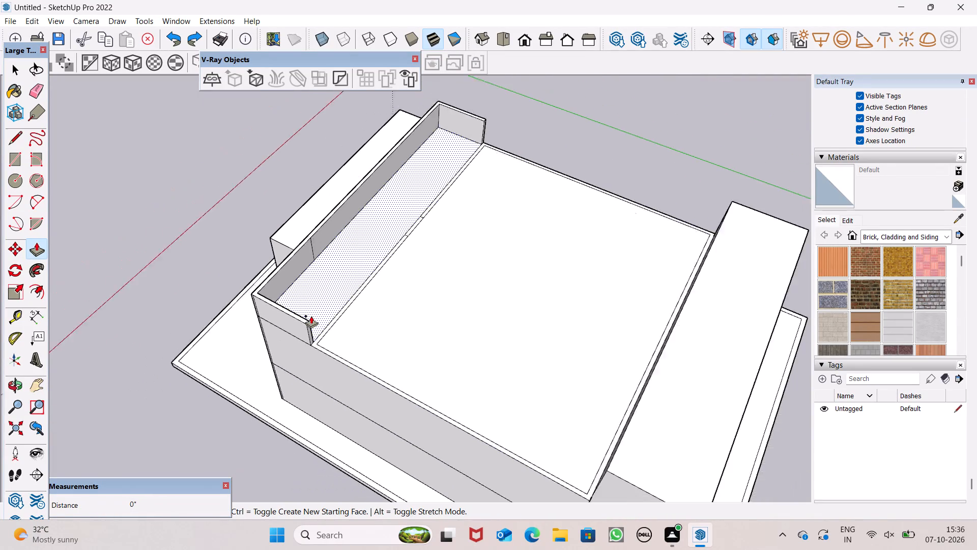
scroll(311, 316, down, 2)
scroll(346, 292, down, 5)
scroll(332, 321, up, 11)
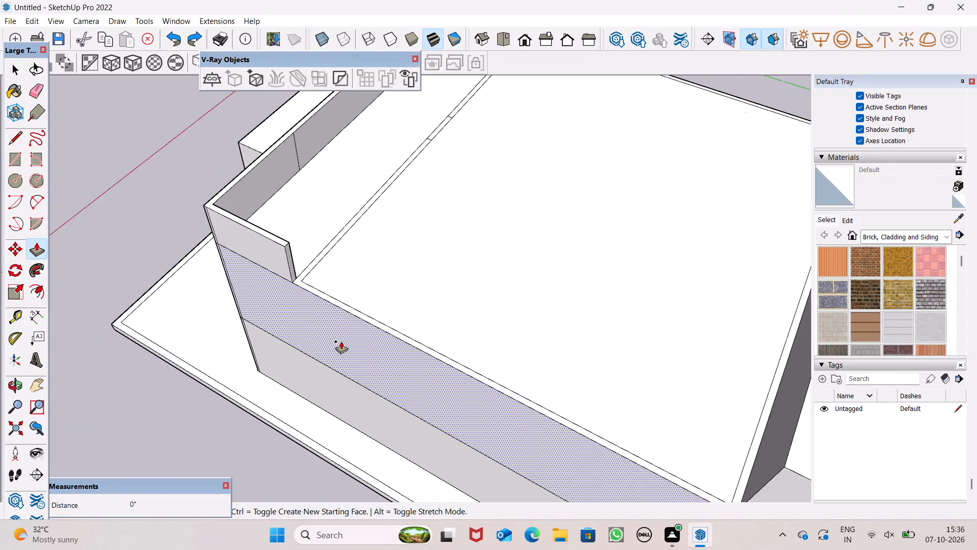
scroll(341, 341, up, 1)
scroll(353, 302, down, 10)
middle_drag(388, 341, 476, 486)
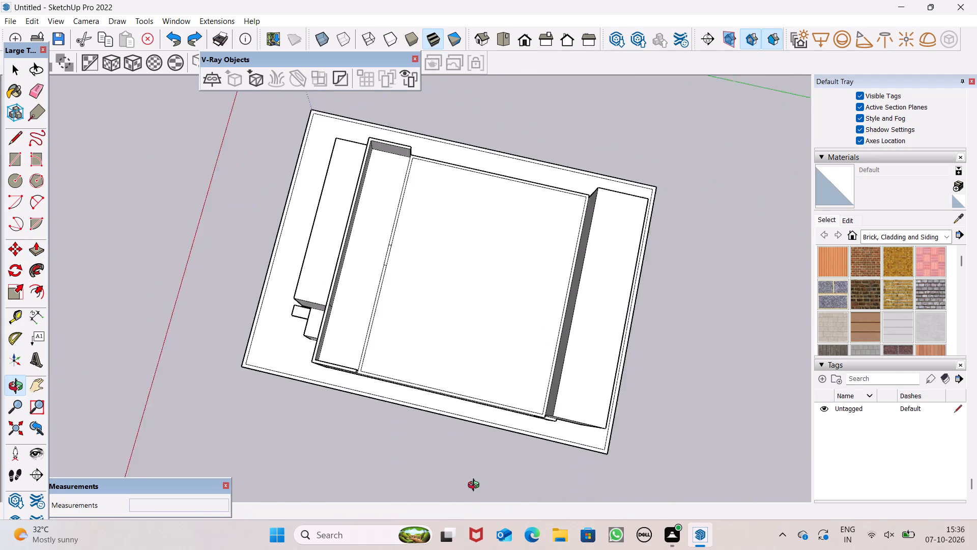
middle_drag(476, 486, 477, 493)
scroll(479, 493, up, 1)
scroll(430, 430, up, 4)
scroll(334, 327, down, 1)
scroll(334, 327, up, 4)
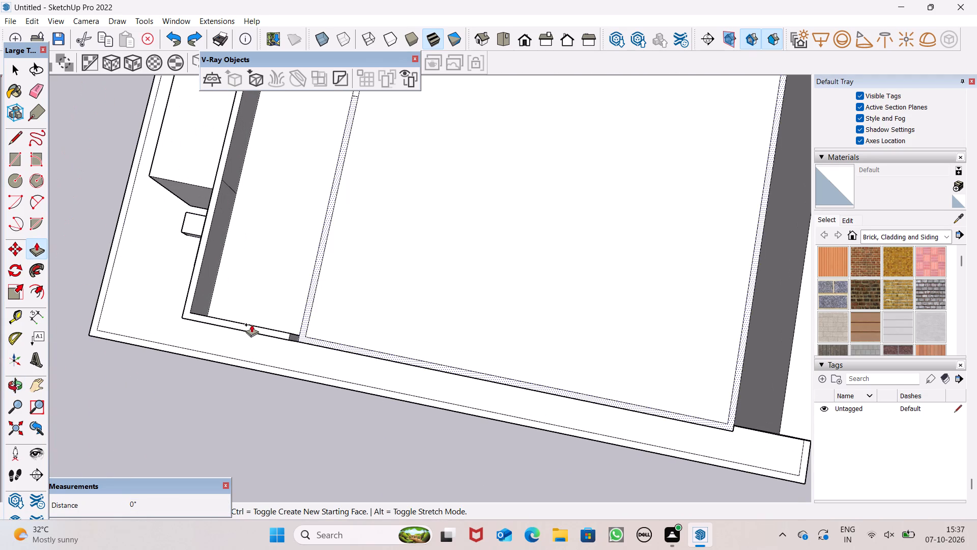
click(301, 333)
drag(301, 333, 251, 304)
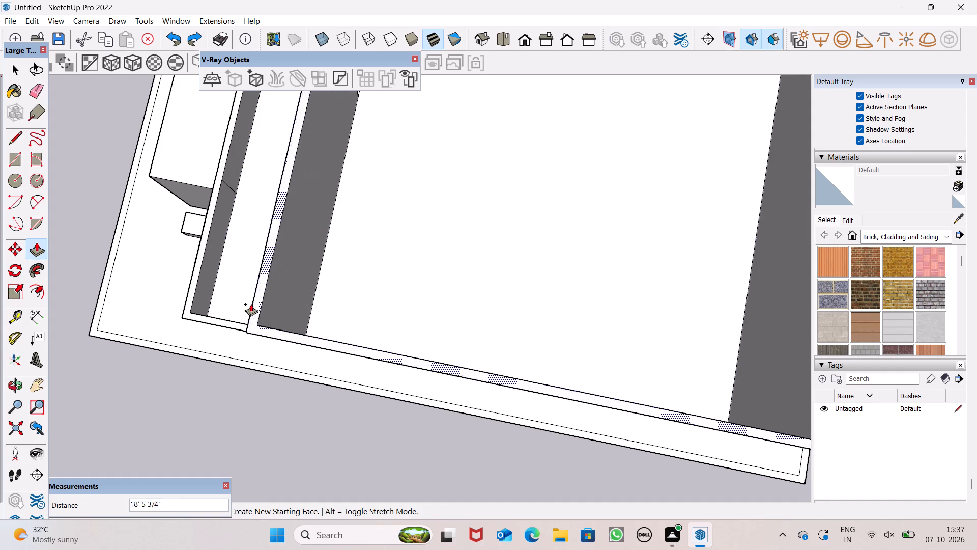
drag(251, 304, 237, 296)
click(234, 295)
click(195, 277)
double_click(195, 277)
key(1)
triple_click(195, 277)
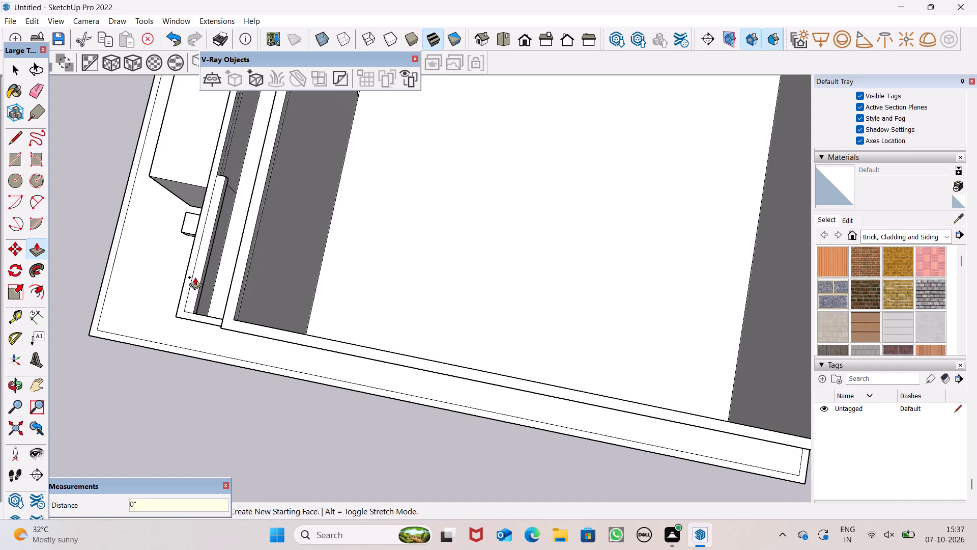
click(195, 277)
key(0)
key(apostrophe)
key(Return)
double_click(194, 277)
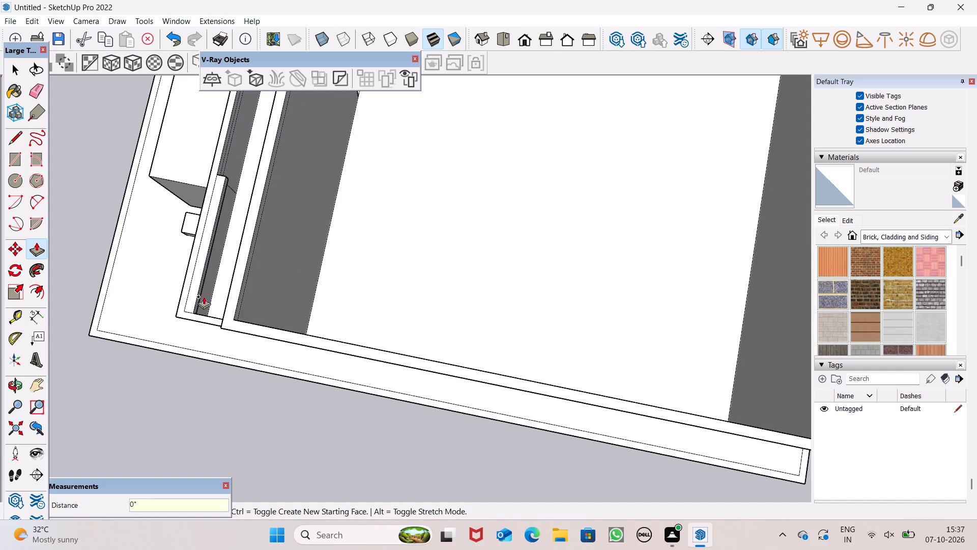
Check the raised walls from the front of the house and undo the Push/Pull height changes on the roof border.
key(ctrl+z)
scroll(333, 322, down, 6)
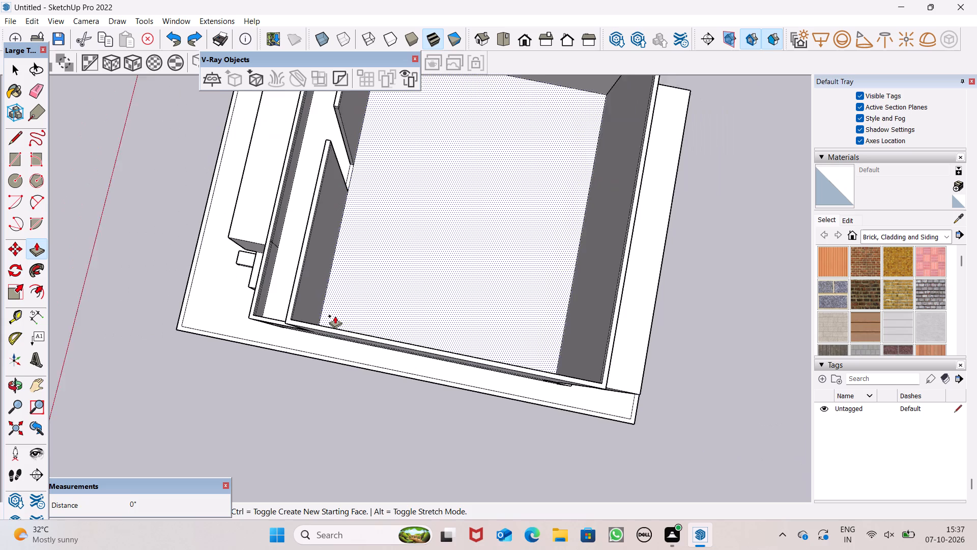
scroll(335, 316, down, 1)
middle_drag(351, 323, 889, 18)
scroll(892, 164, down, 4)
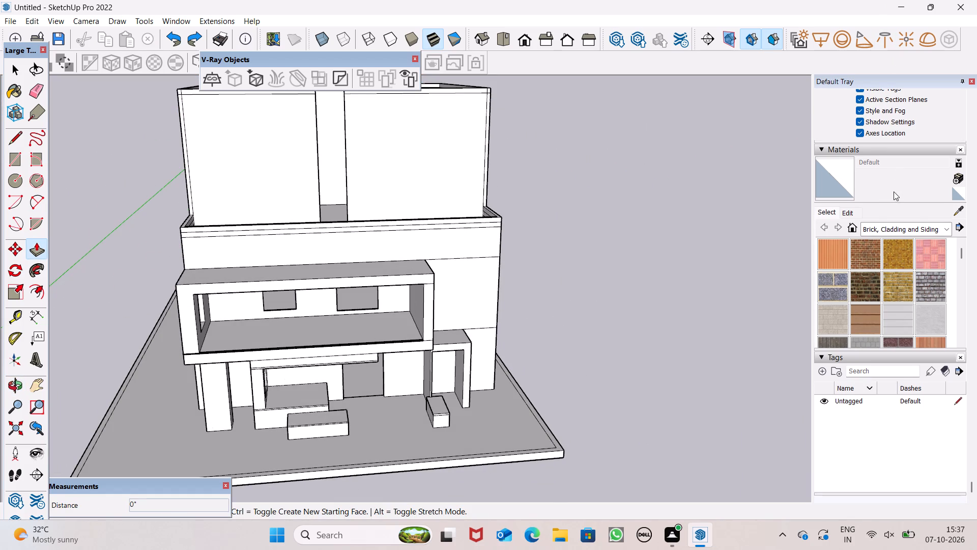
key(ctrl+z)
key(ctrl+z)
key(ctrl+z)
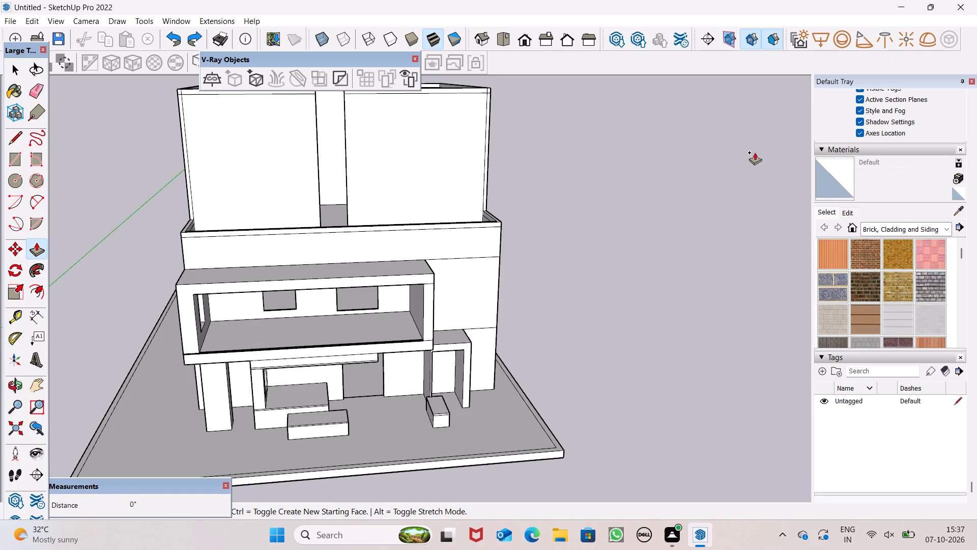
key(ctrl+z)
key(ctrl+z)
Raise the roof border and cross strip into walls 10' high with Push/Pull, leaving the marked opening unraised.
middle_drag(743, 163, 604, 294)
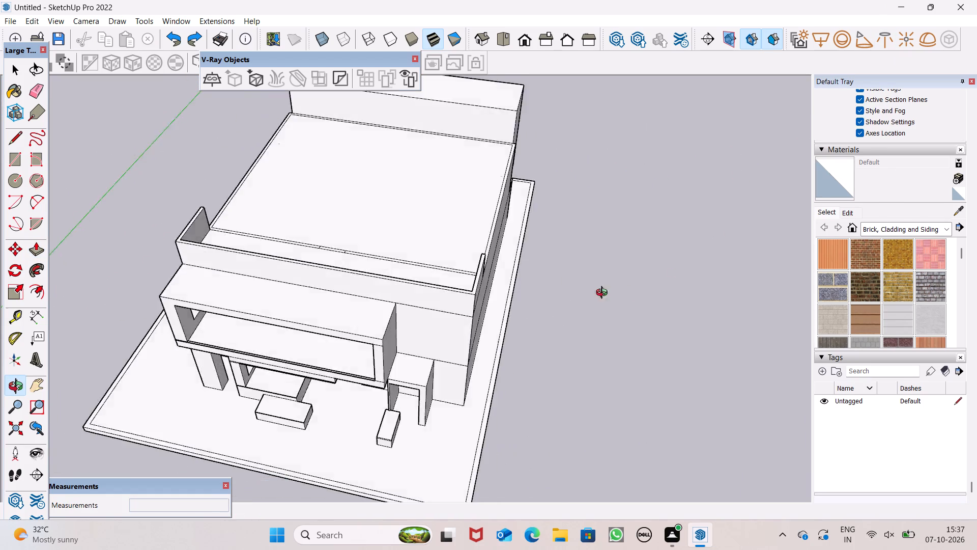
middle_drag(604, 294, 321, 429)
scroll(453, 331, up, 3)
scroll(445, 343, down, 4)
middle_drag(436, 392, 524, 478)
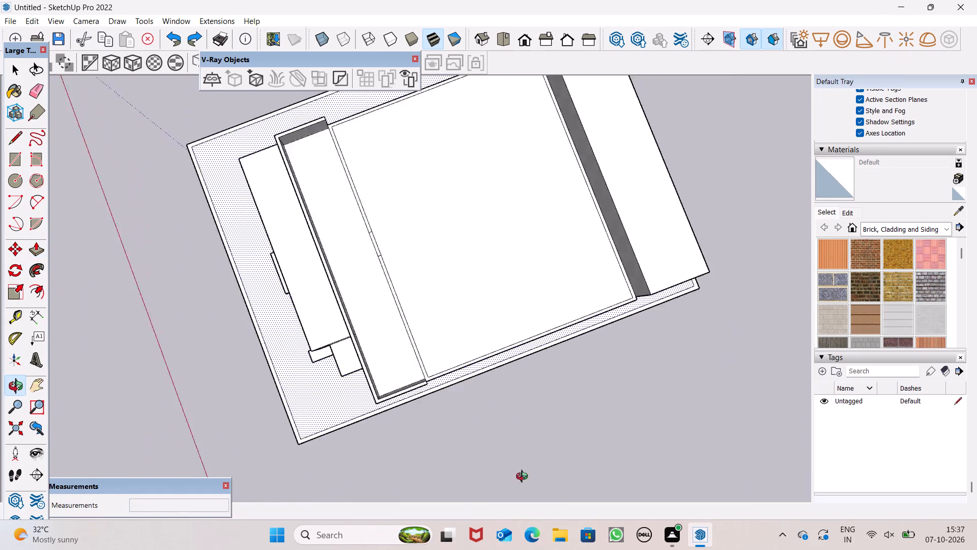
middle_drag(524, 478, 629, 513)
click(40, 257)
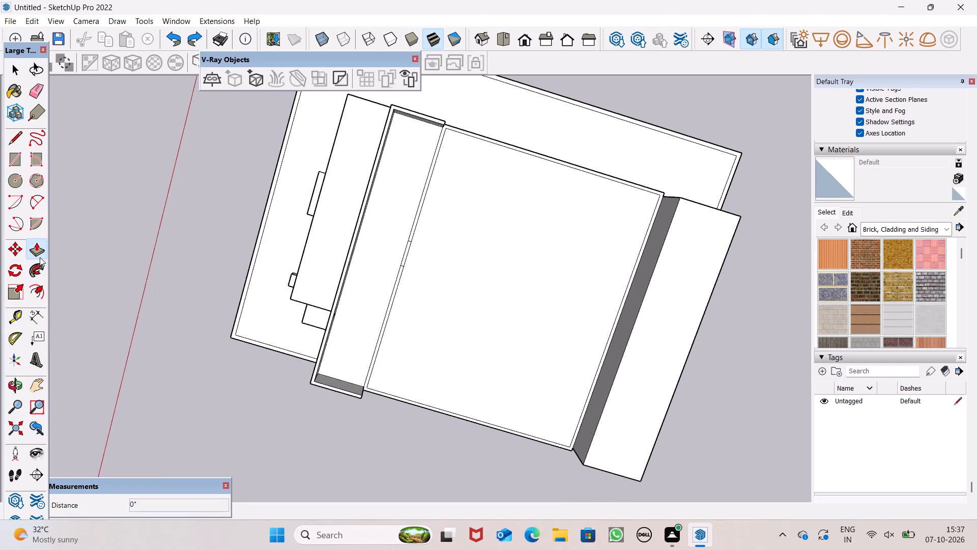
scroll(433, 381, up, 4)
scroll(438, 381, down, 1)
scroll(438, 381, up, 2)
scroll(326, 391, up, 3)
scroll(325, 390, down, 1)
scroll(325, 390, up, 6)
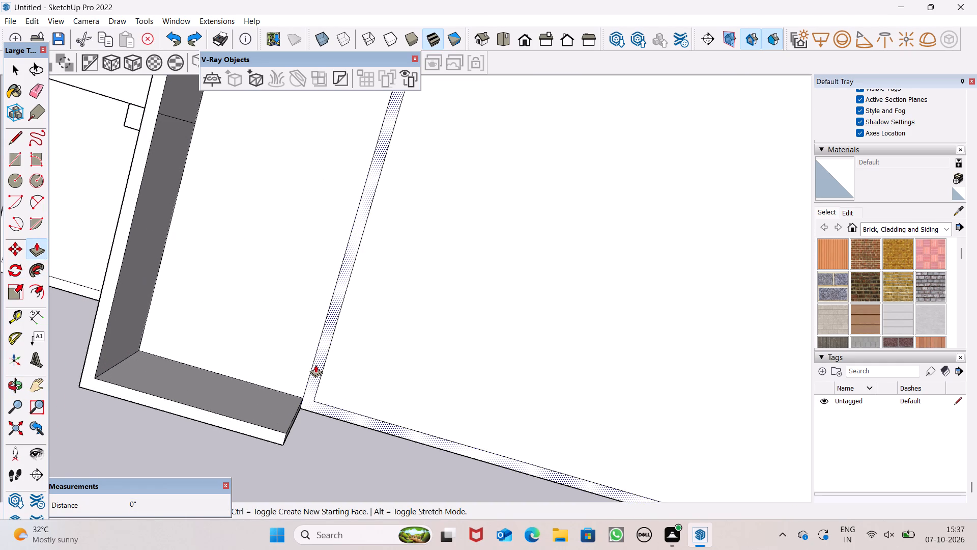
drag(315, 365, 262, 350)
text(10')
key(Return)
Examine the raised top-level walls and the opening in the cross wall from above, the front and the side.
scroll(583, 331, down, 8)
middle_drag(536, 364, 779, 276)
scroll(482, 273, up, 1)
scroll(477, 292, down, 5)
scroll(444, 311, up, 1)
scroll(477, 306, down, 7)
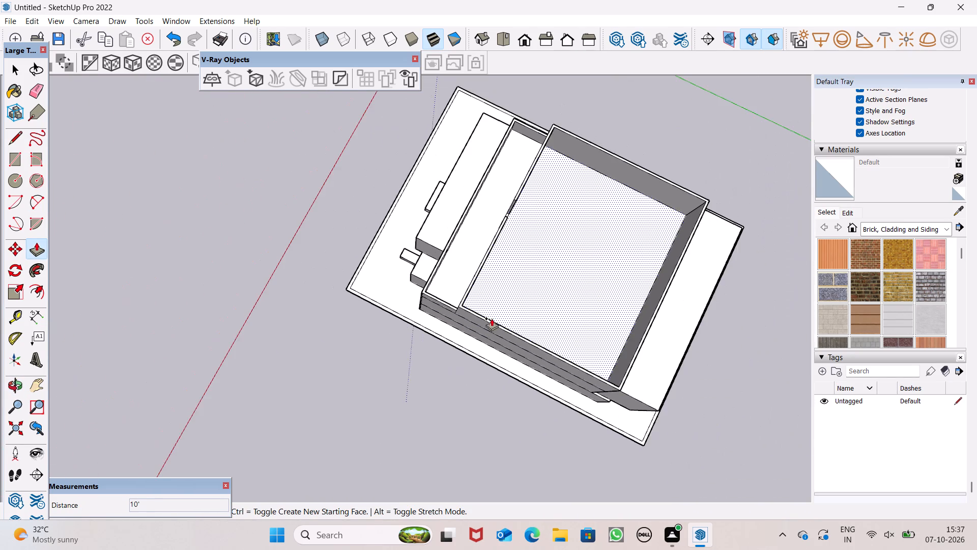
middle_drag(492, 319, 829, 263)
middle_drag(443, 334, 664, 184)
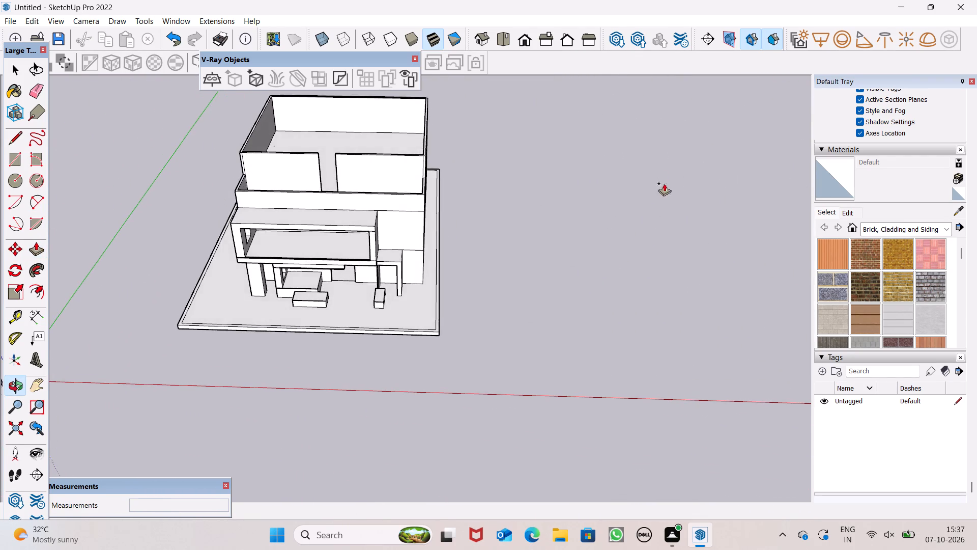
scroll(250, 96, up, 2)
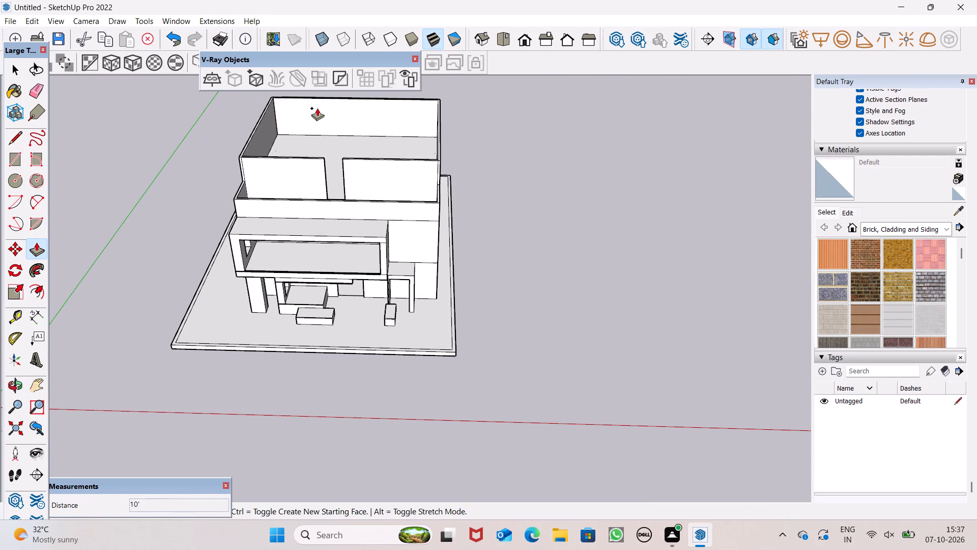
scroll(322, 114, up, 3)
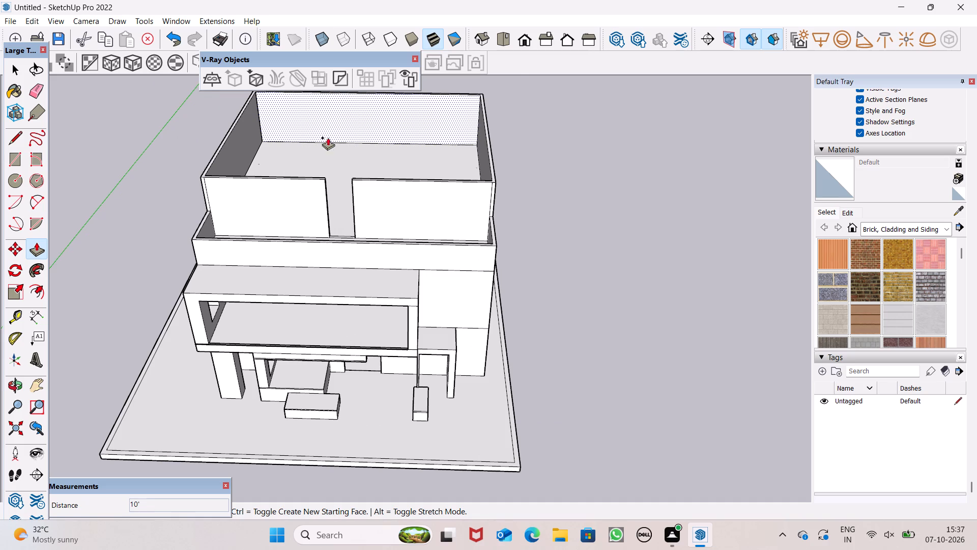
scroll(326, 148, up, 6)
scroll(330, 186, down, 6)
middle_drag(353, 232, 390, 196)
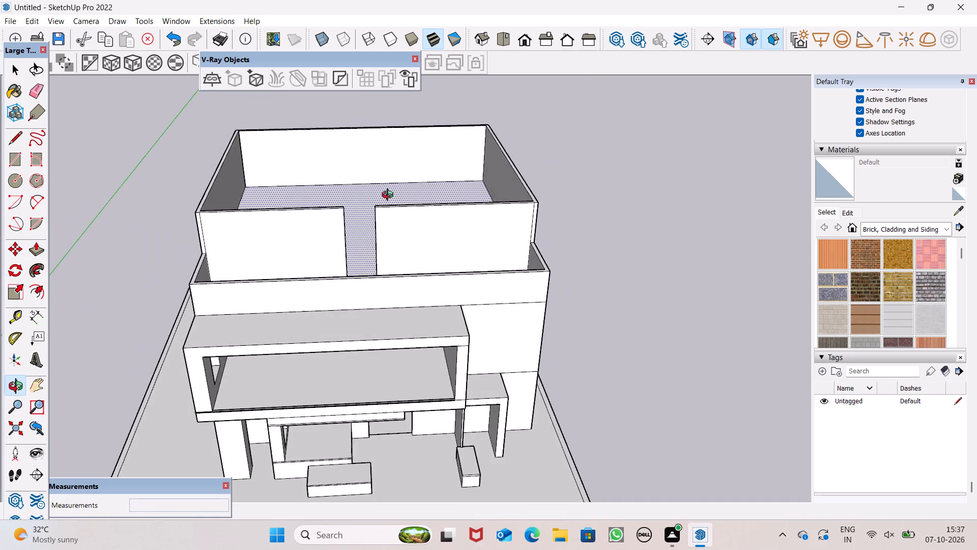
middle_drag(390, 196, 298, 240)
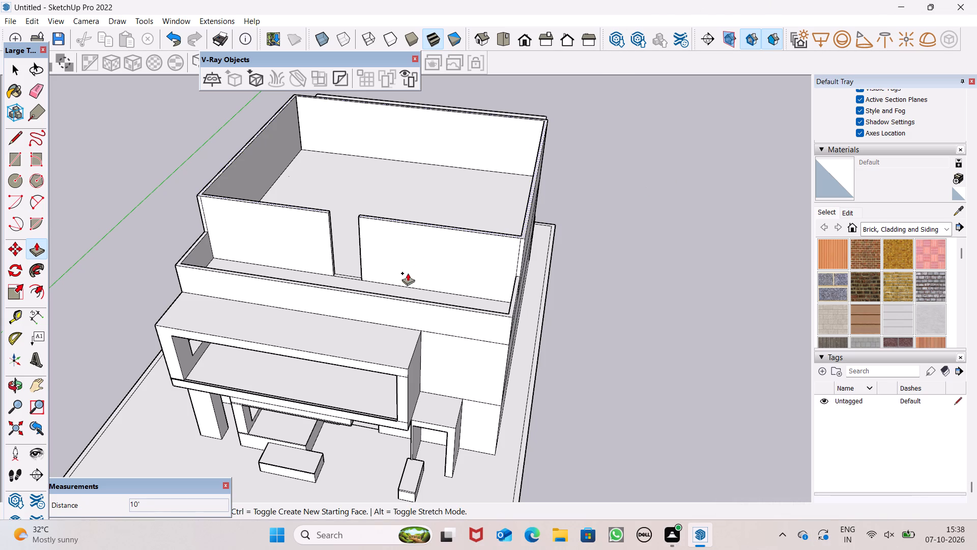
middle_drag(399, 280, 412, 298)
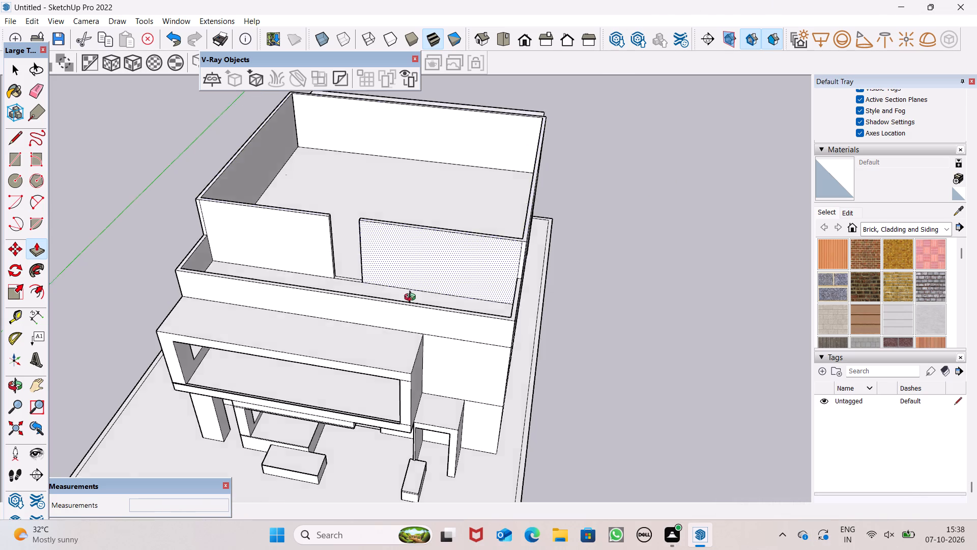
middle_drag(412, 298, 409, 265)
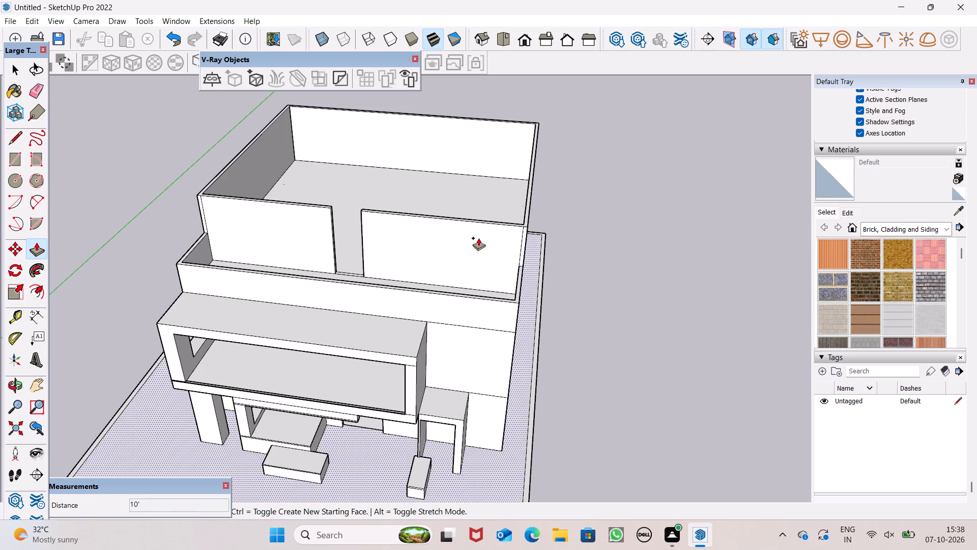
middle_drag(417, 243, 725, 222)
scroll(572, 238, down, 2)
scroll(531, 245, down, 2)
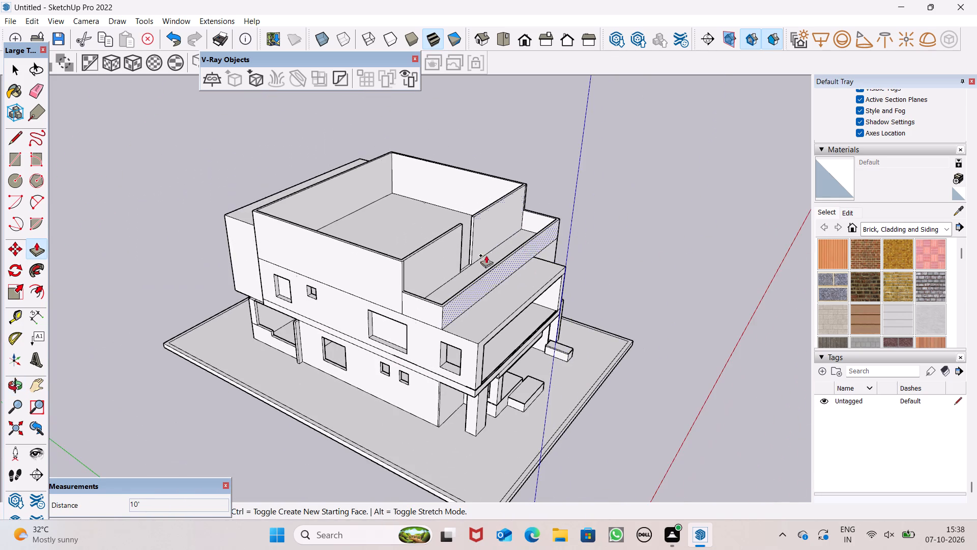
scroll(422, 277, down, 5)
middle_drag(421, 300, 530, 243)
scroll(480, 234, down, 1)
scroll(479, 234, up, 2)
scroll(263, 229, up, 2)
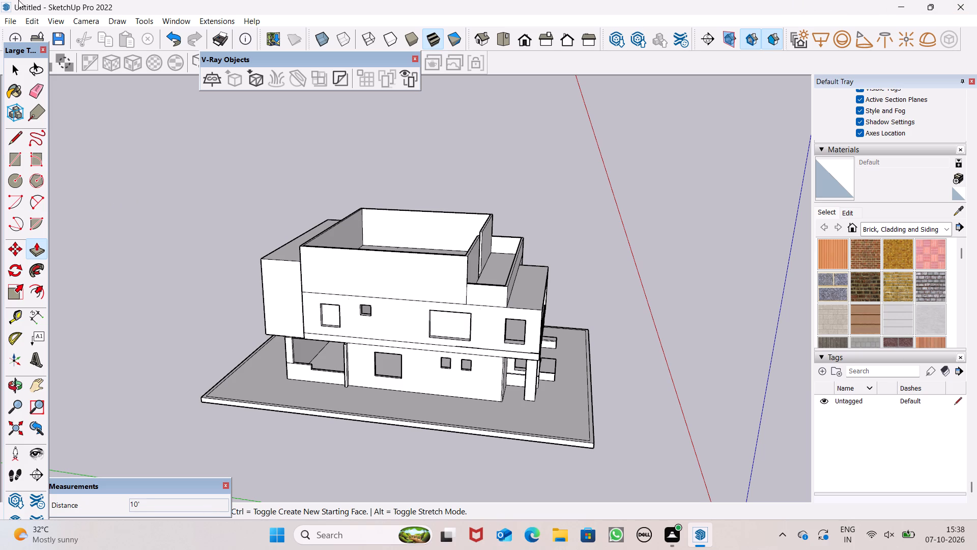
Draw an upright rectangle about 6' 6" by 4' 3" on the top level's outer side wall, near its terrace end.
click(12, 160)
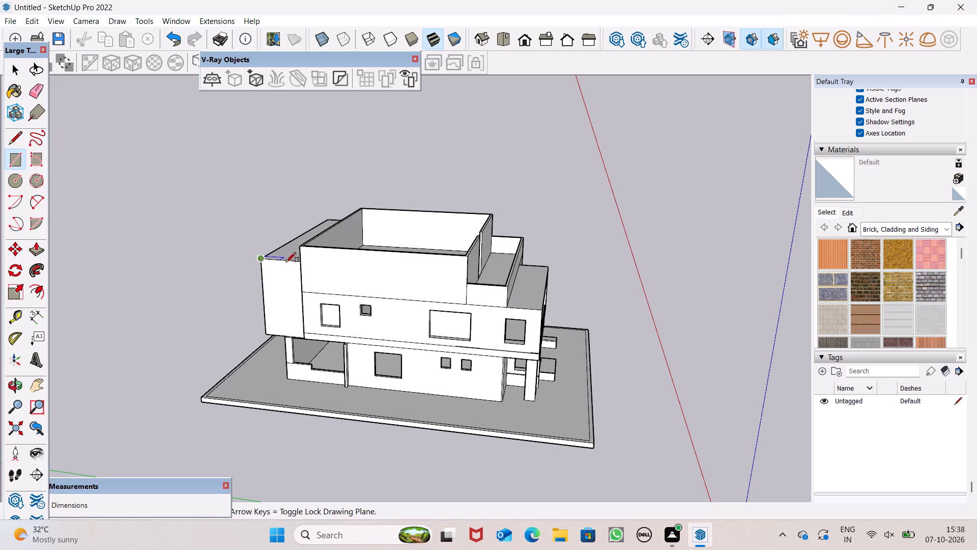
scroll(394, 295, up, 6)
middle_drag(463, 302, 469, 329)
scroll(469, 328, up, 1)
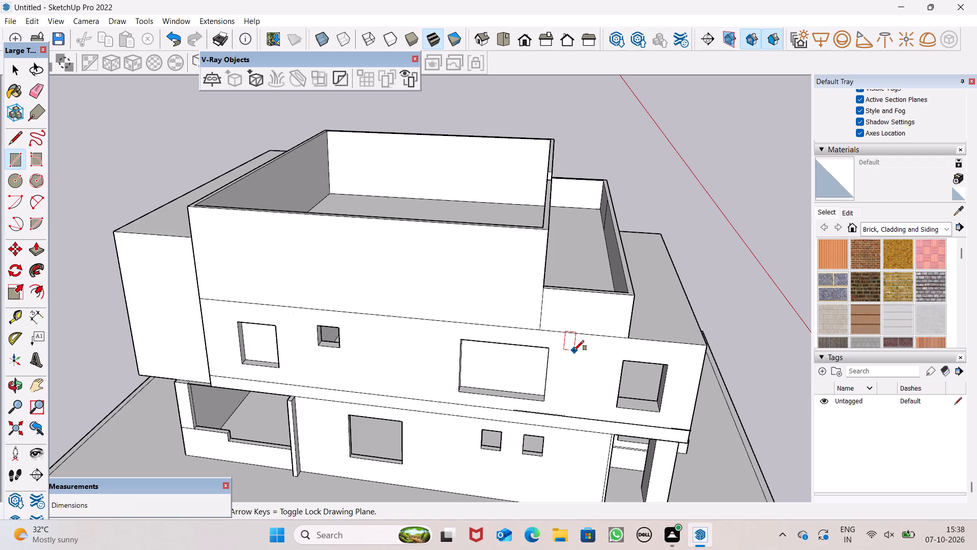
scroll(532, 283, up, 7)
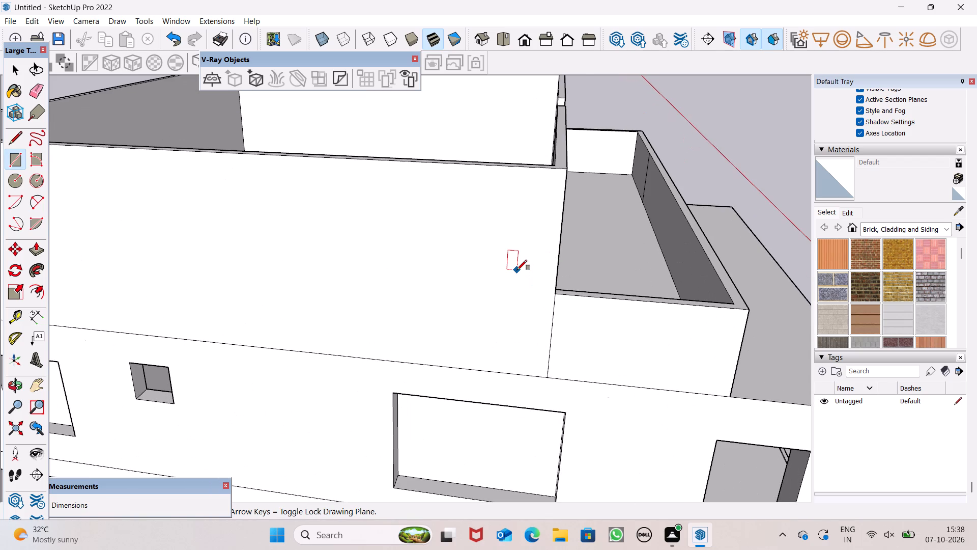
scroll(517, 270, down, 1)
scroll(517, 270, up, 2)
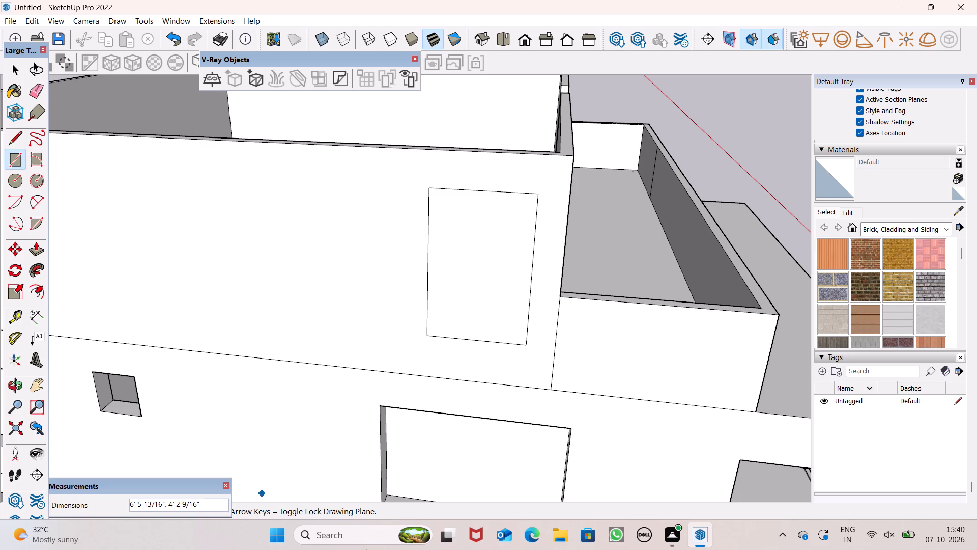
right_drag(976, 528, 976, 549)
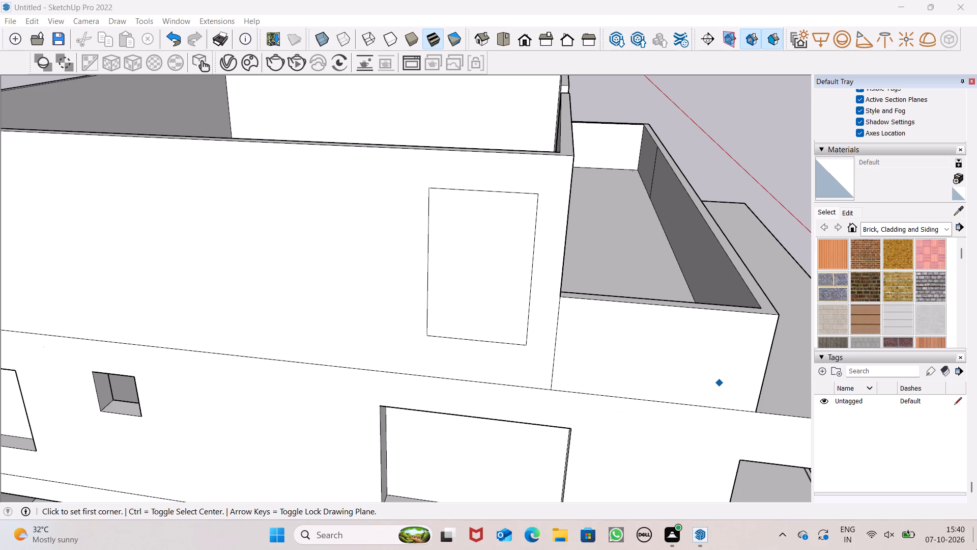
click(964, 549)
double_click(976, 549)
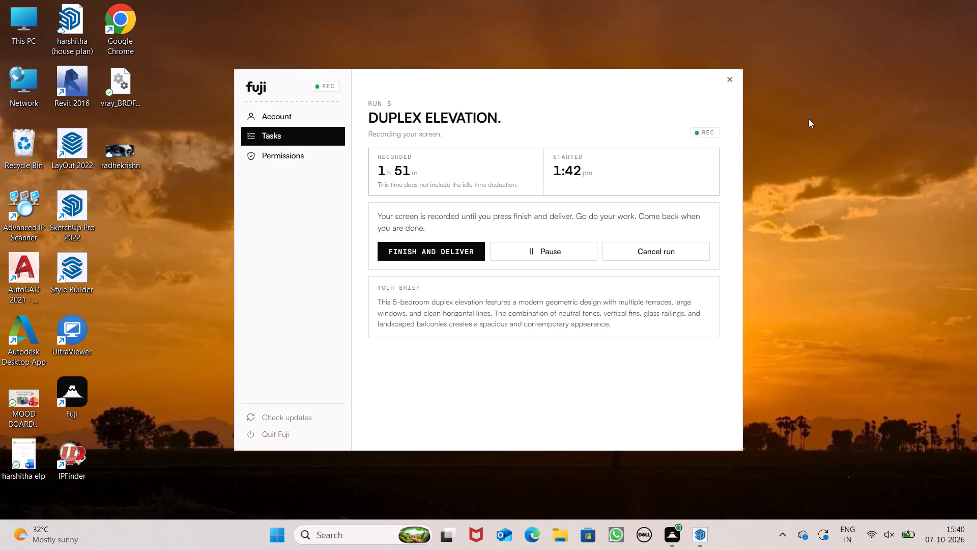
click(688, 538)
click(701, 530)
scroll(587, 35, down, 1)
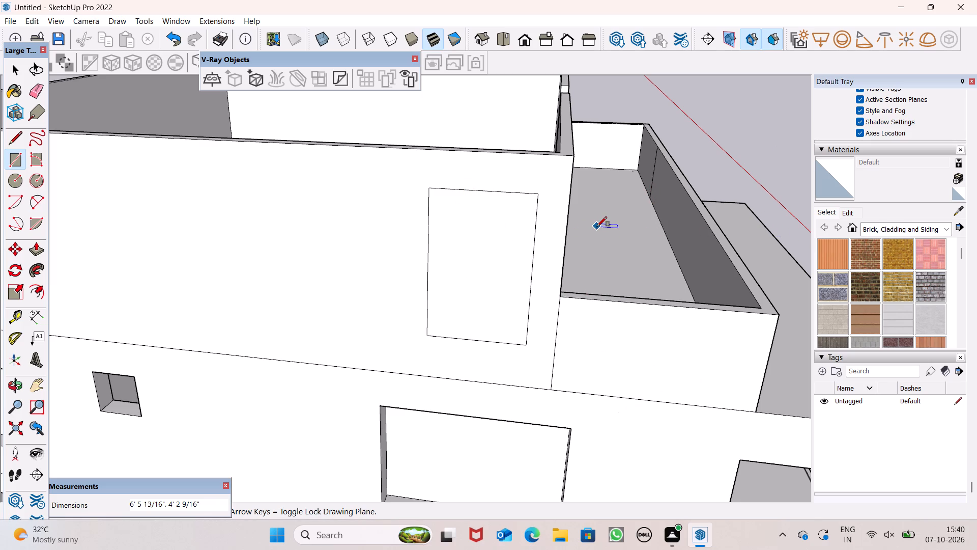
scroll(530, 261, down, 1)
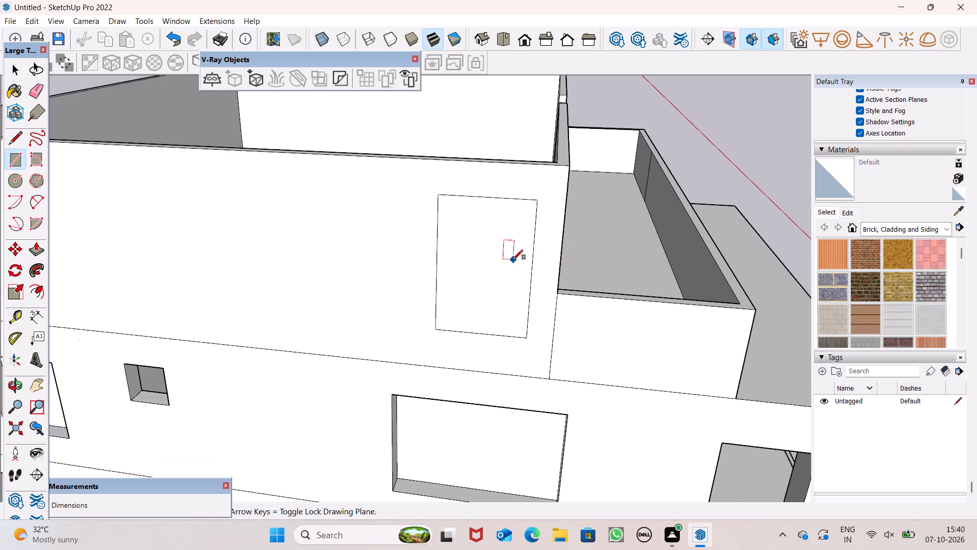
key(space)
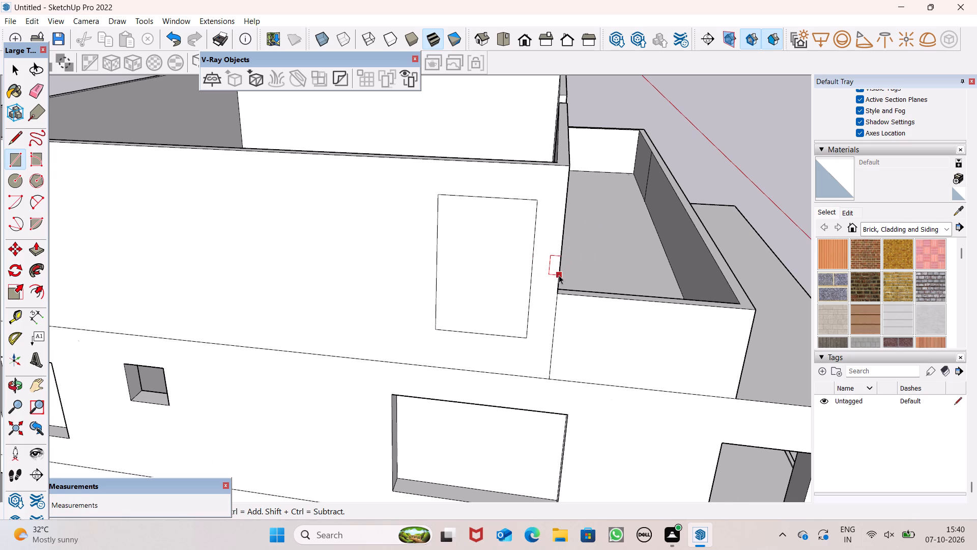
Push the upright rectangle near the terrace end through the top-level side wall to cut an opening, undoing the extra push.
scroll(559, 296, down, 3)
key(space)
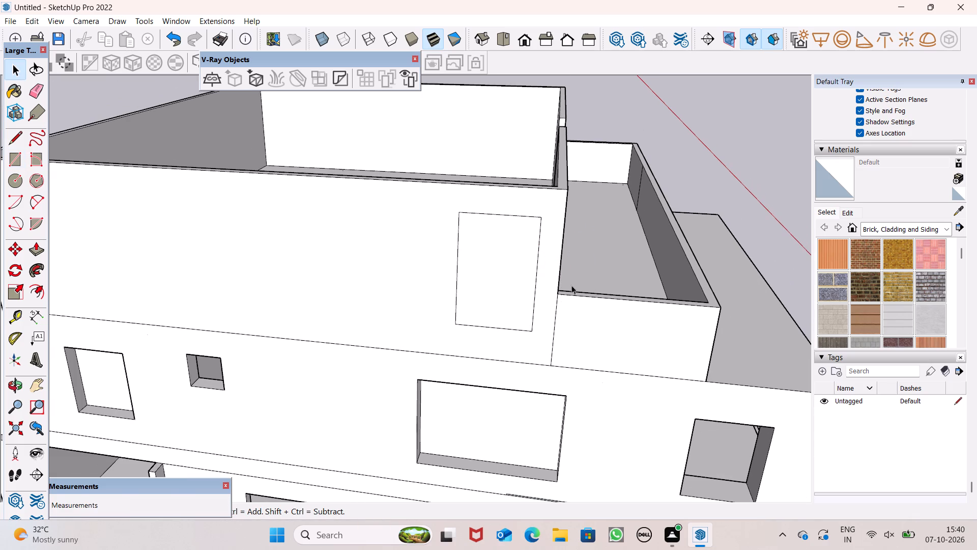
scroll(571, 284, down, 3)
scroll(625, 181, up, 5)
scroll(631, 204, down, 5)
middle_drag(641, 233, 655, 308)
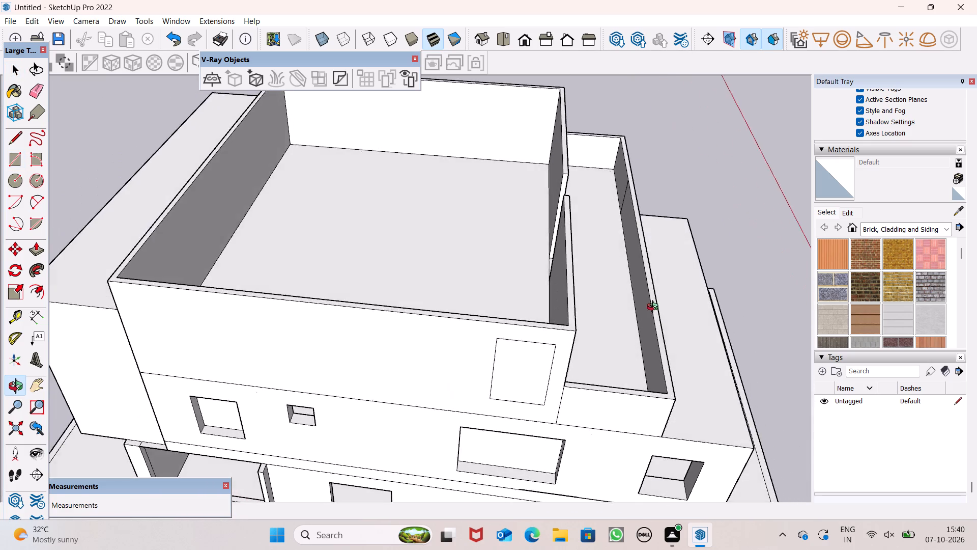
middle_drag(655, 308, 634, 206)
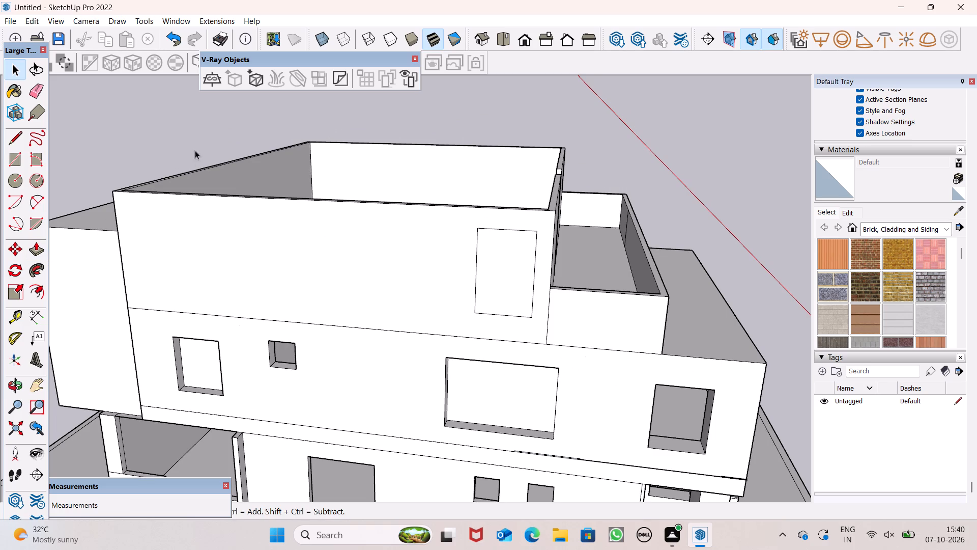
click(32, 250)
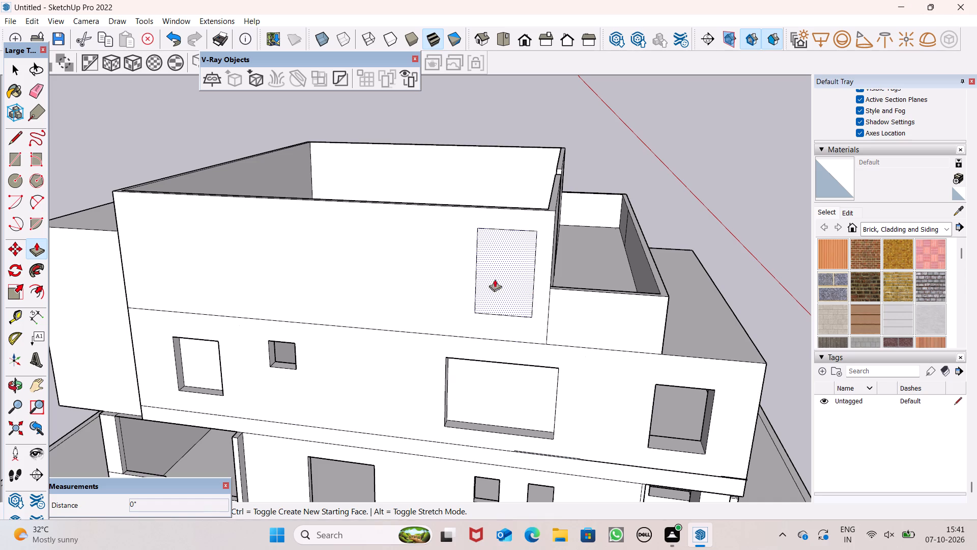
scroll(557, 280, up, 4)
scroll(510, 312, up, 1)
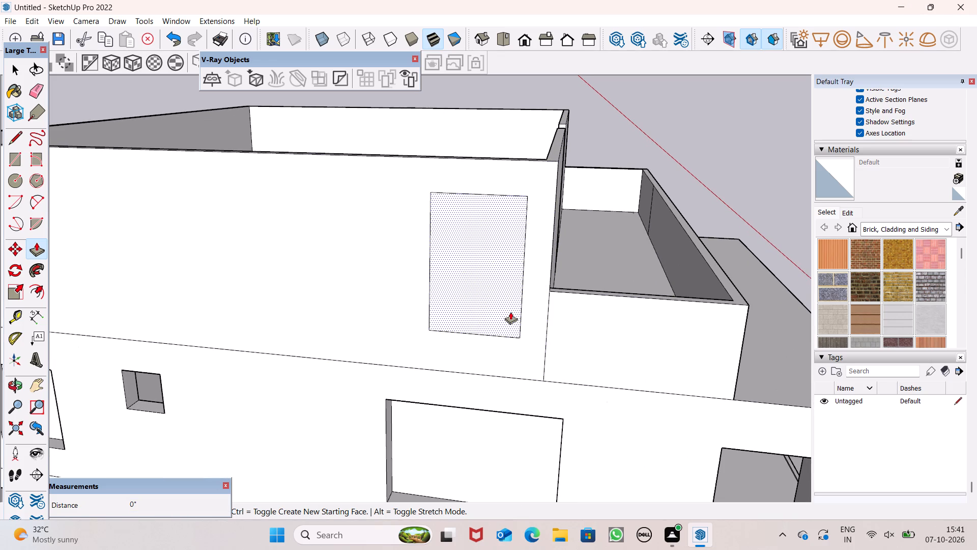
drag(467, 328, 480, 317)
double_click(480, 317)
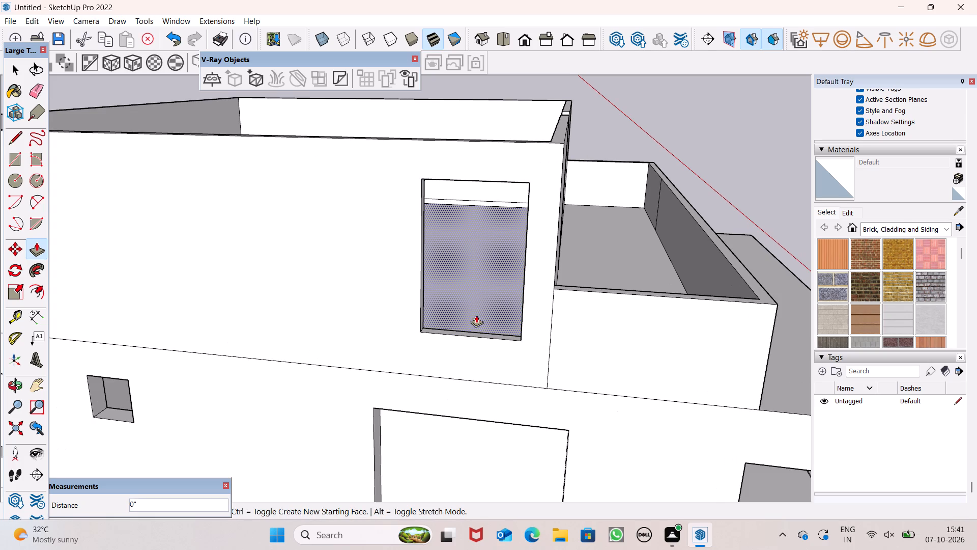
key(ctrl+z)
key(space)
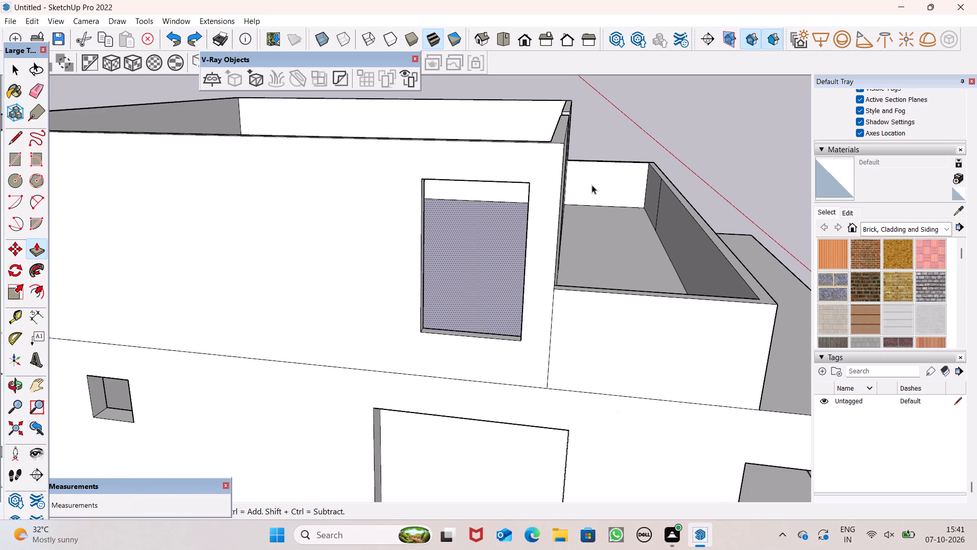
Draw a rectangle about 5' by 5' on the same top-level side wall, toward the end away from the terrace.
scroll(592, 185, down, 10)
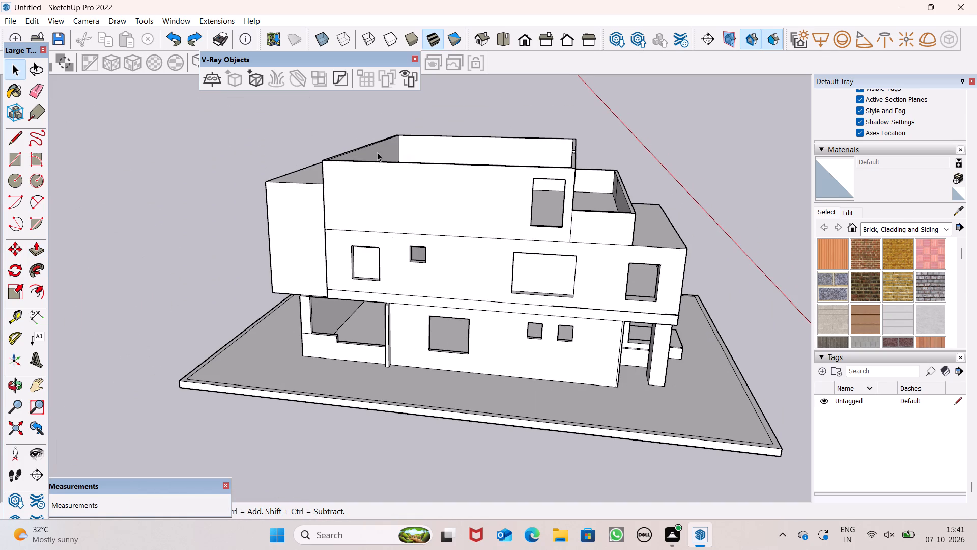
scroll(509, 172, up, 1)
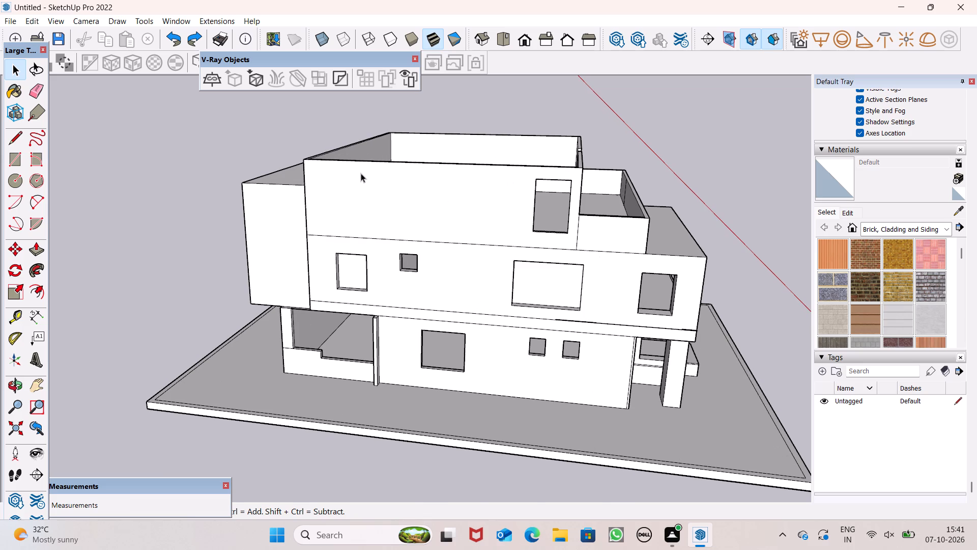
scroll(361, 173, up, 1)
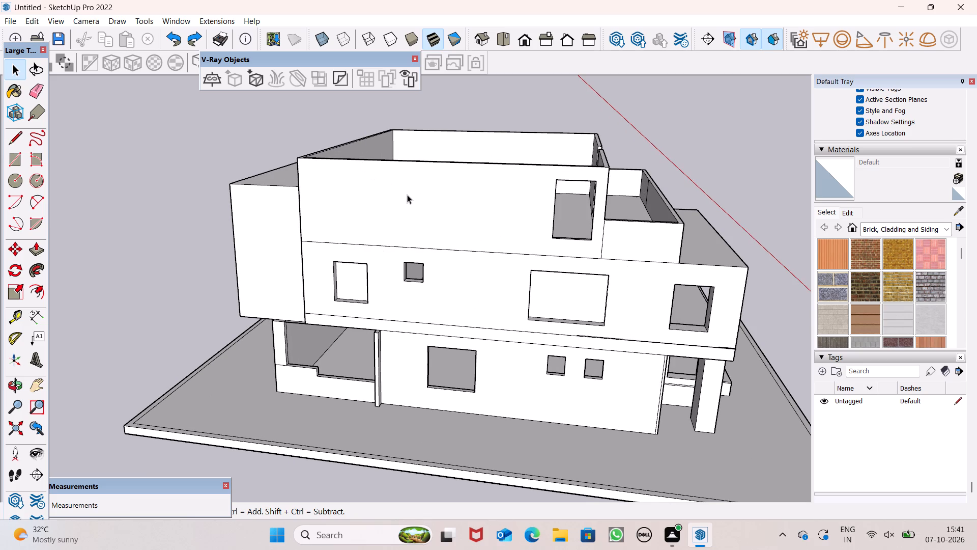
click(21, 169)
middle_drag(377, 201, 381, 218)
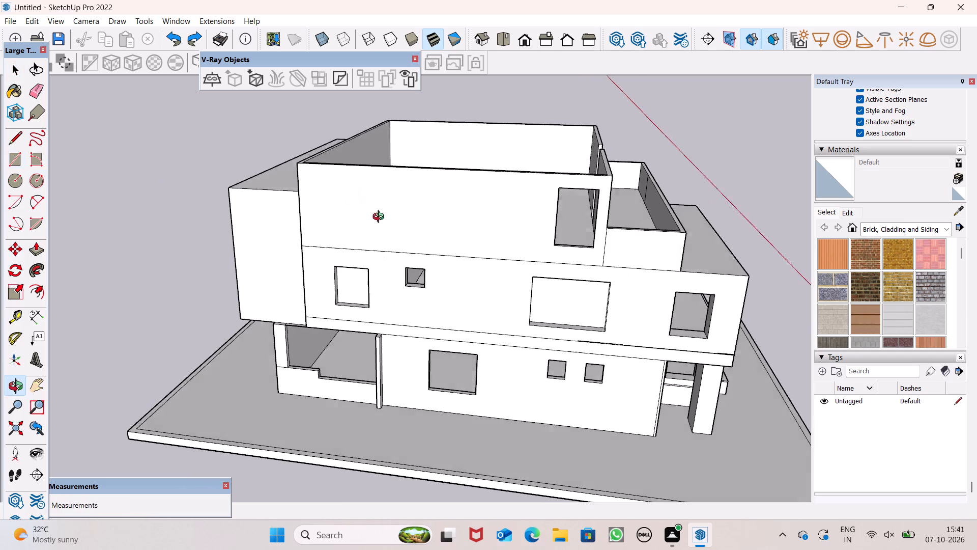
middle_drag(381, 218, 362, 252)
scroll(364, 233, up, 5)
middle_drag(383, 219, 398, 200)
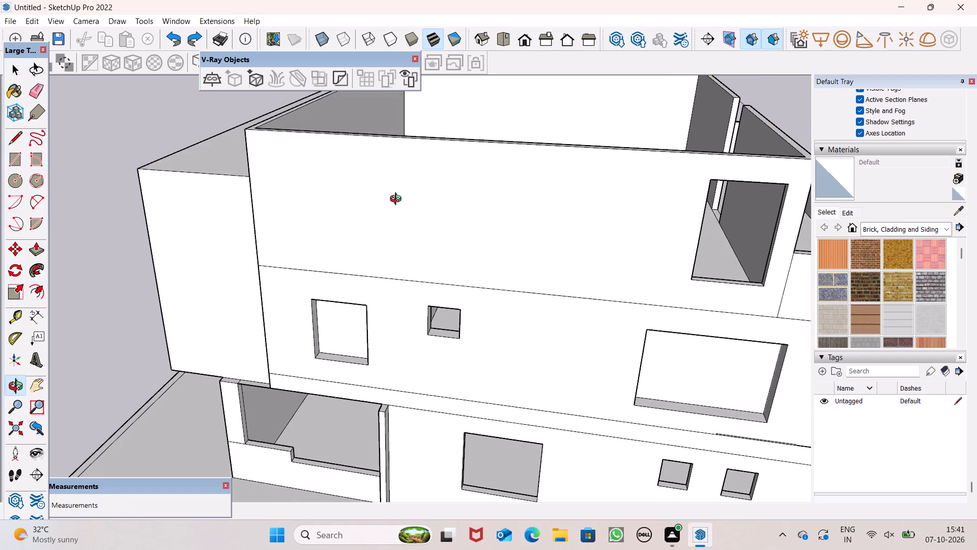
middle_drag(398, 200, 398, 200)
scroll(399, 200, up, 1)
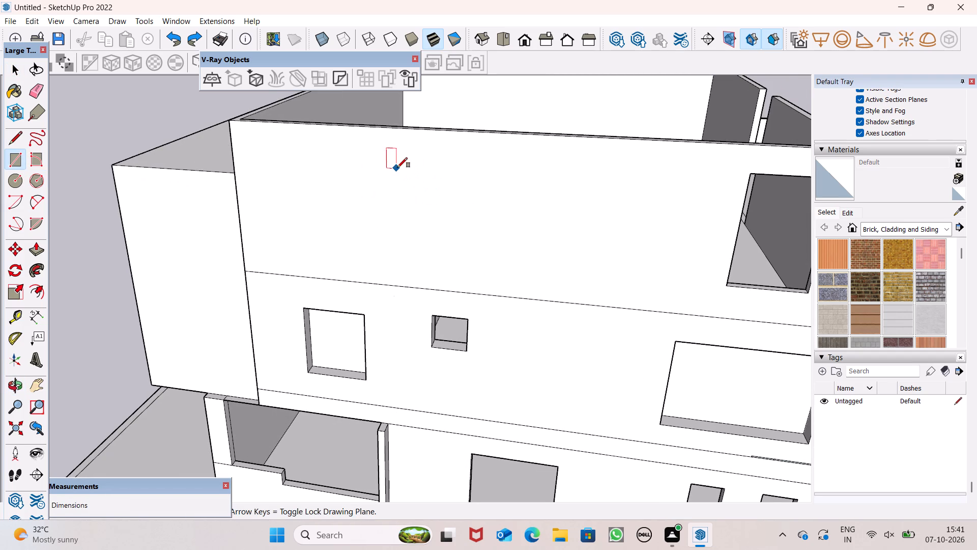
click(398, 167)
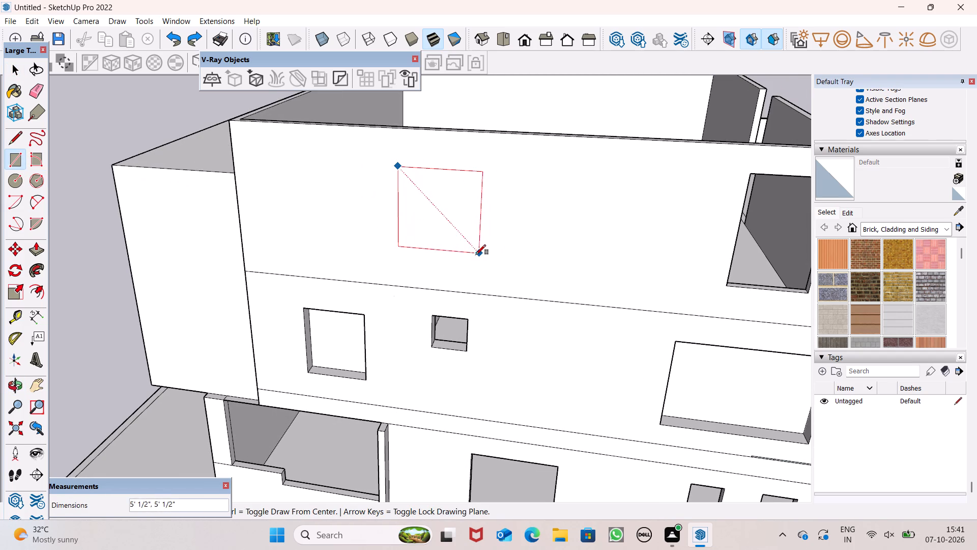
click(476, 255)
key(space)
double_click(445, 230)
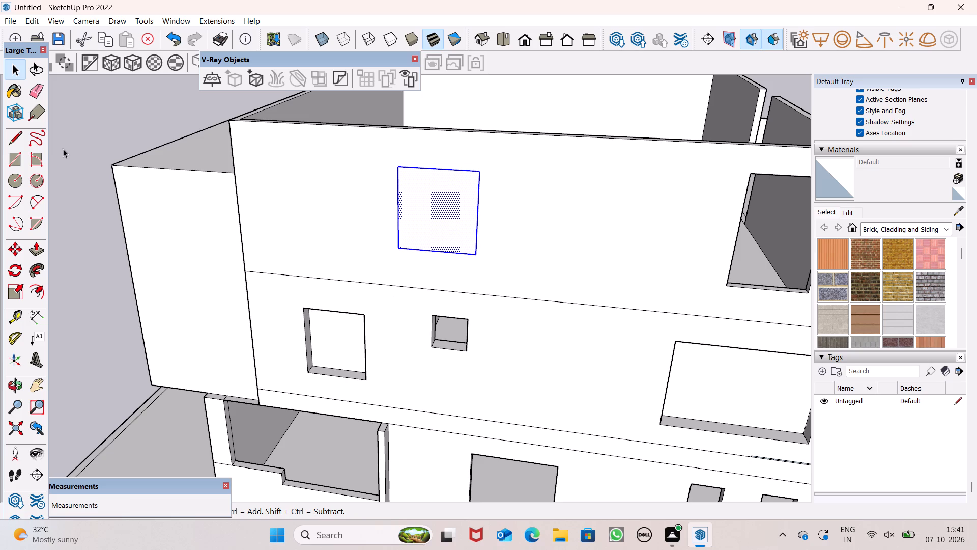
click(63, 149)
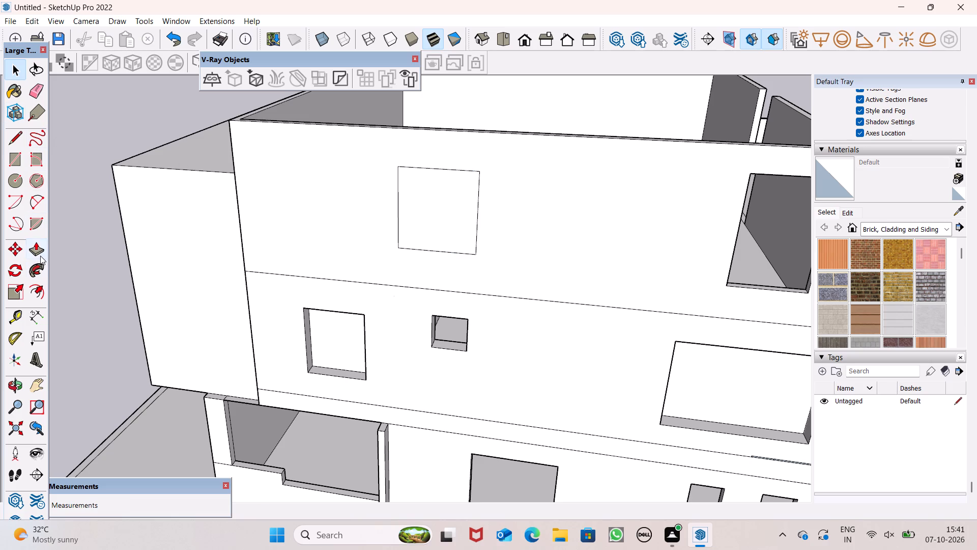
Move the square outline slightly up the wall and about 1' 2" farther from the terrace end.
double_click(418, 225)
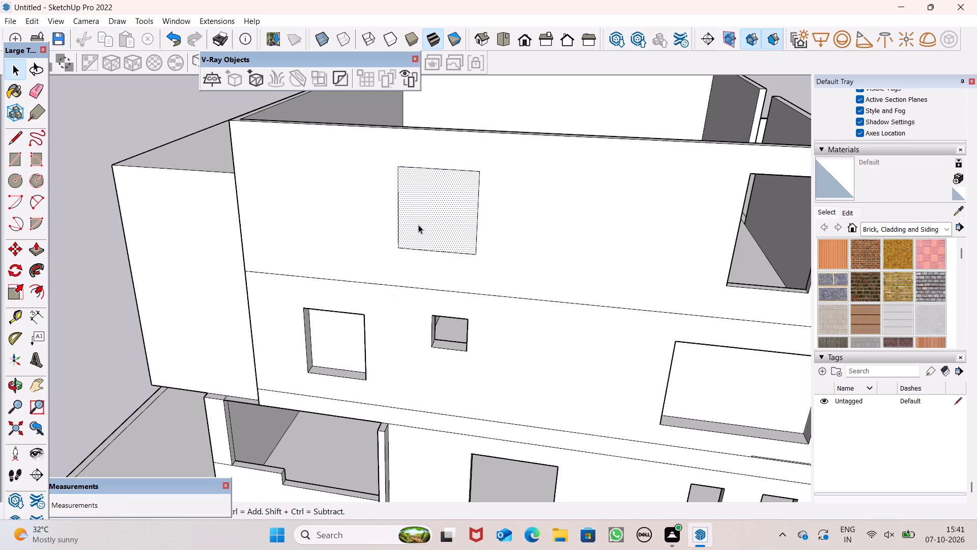
key(m)
key(Return)
drag(425, 225, 425, 209)
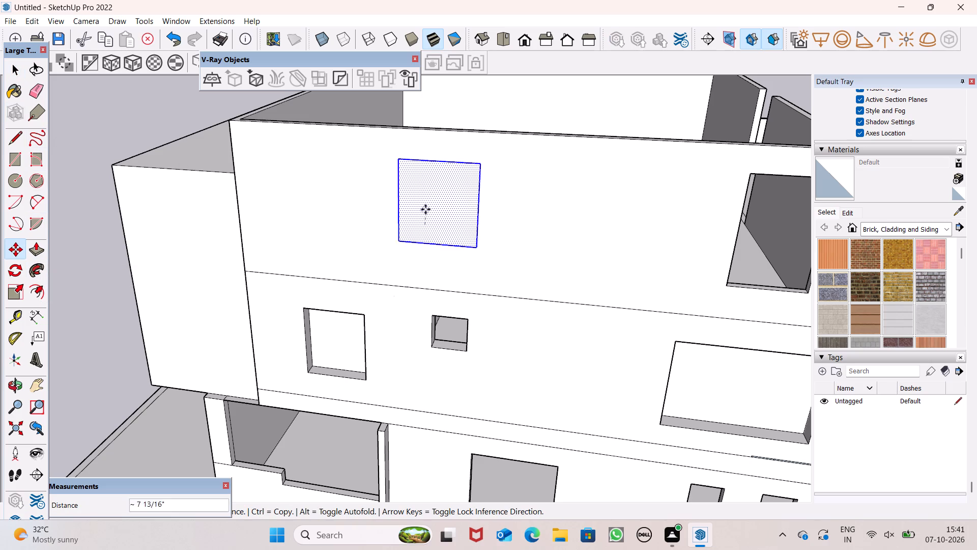
drag(425, 209, 425, 217)
click(425, 217)
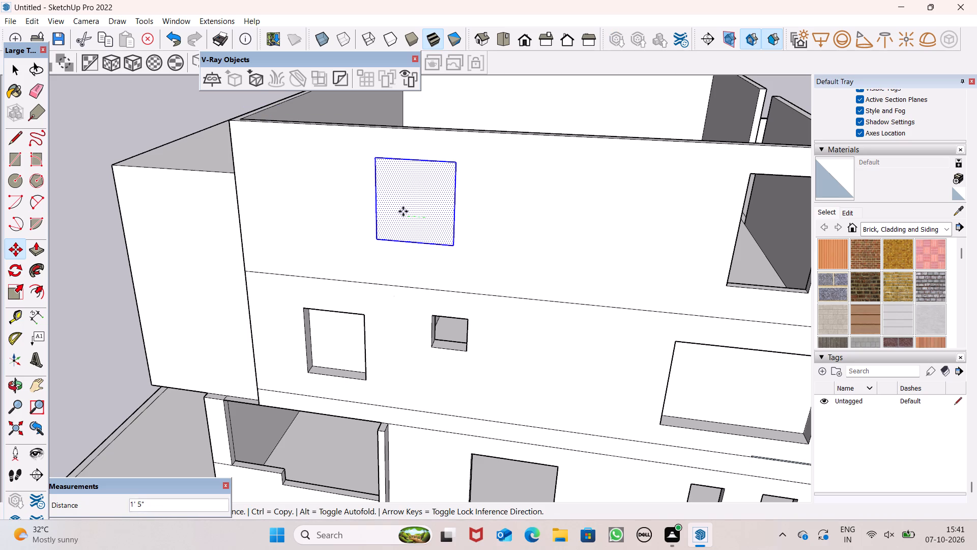
click(407, 210)
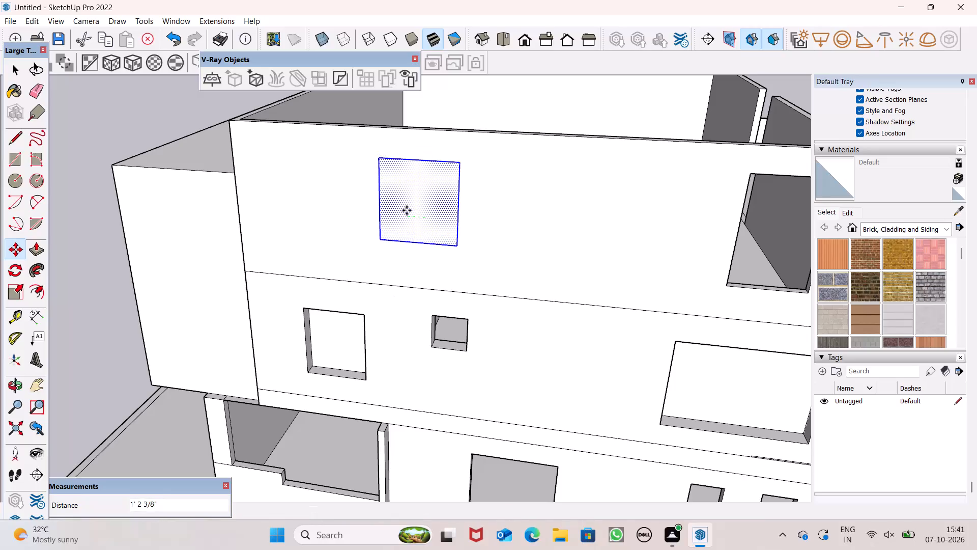
key(space)
click(127, 108)
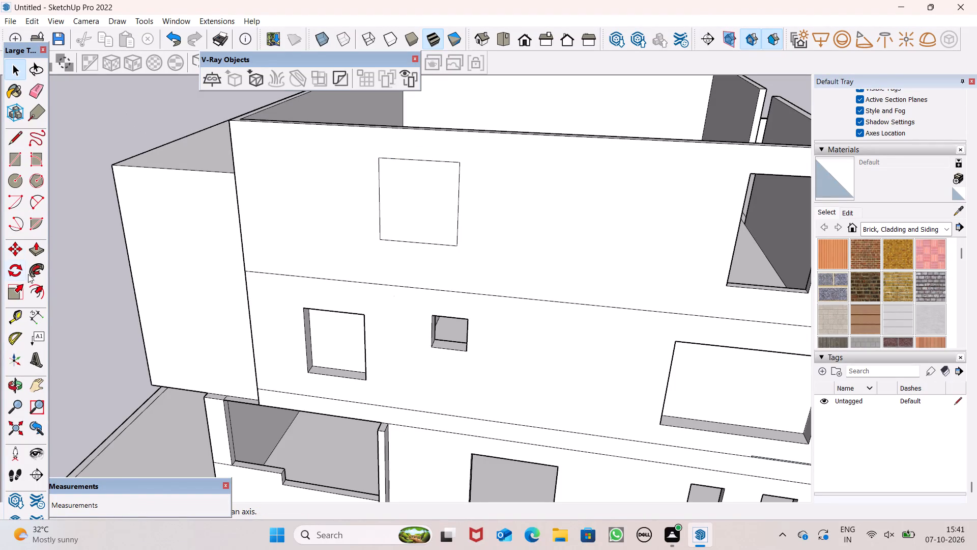
Push the square outline through the top-level side wall with Push/Pull to cut a window opening.
drag(39, 258, 64, 252)
click(40, 250)
drag(415, 222, 429, 213)
click(429, 213)
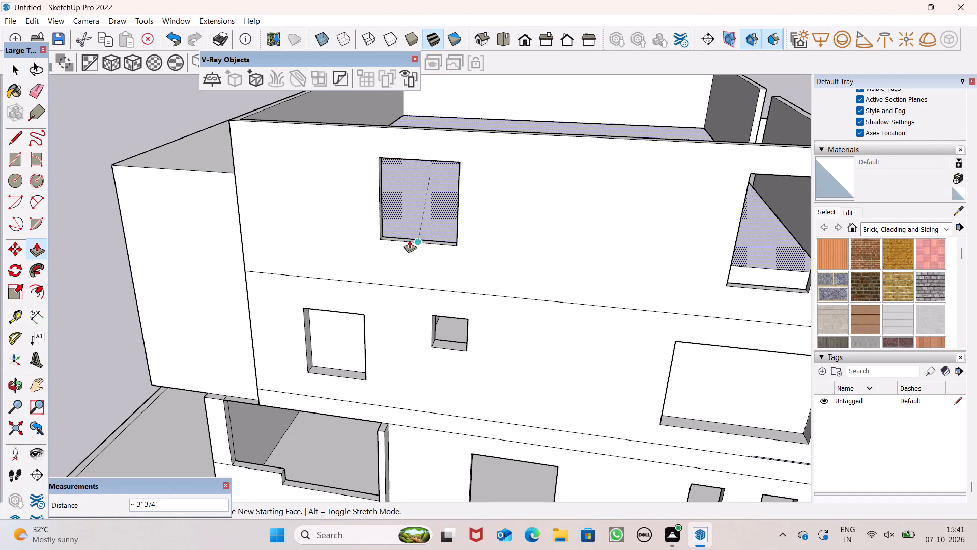
key(space)
Widen the square window opening by pushing its terrace-side jamb farther toward the terrace end with Push/Pull.
scroll(422, 219, down, 5)
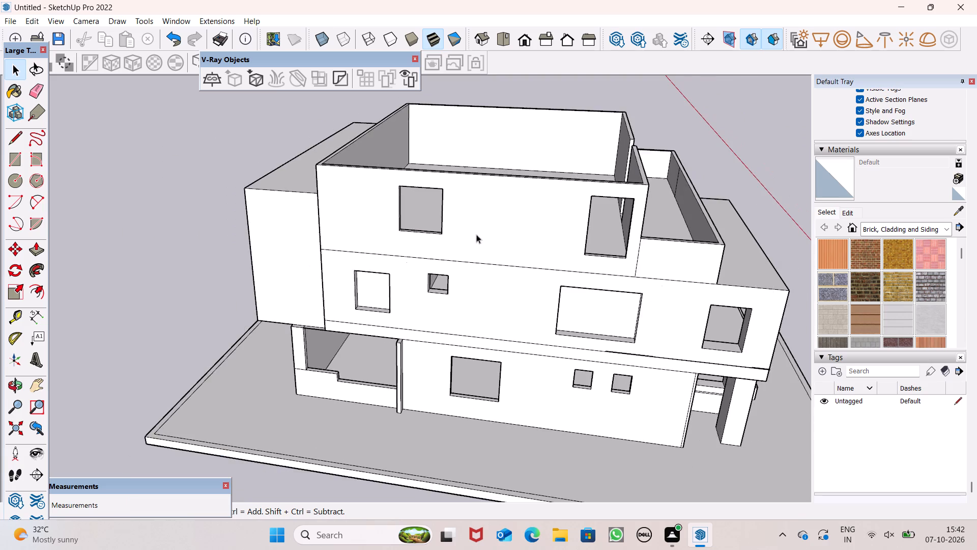
scroll(521, 234, down, 4)
scroll(617, 194, up, 4)
scroll(617, 139, down, 4)
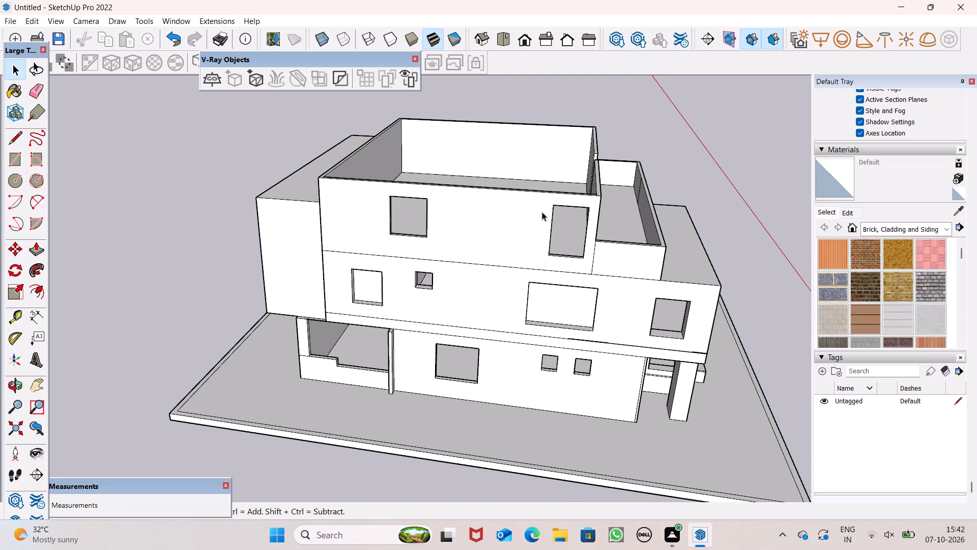
scroll(535, 208, up, 1)
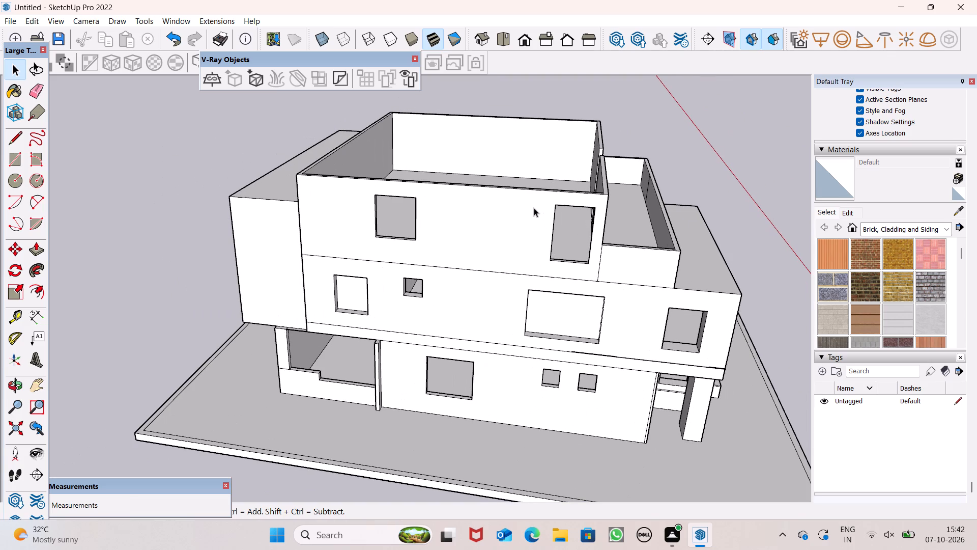
middle_drag(473, 261, 652, 270)
scroll(364, 245, up, 3)
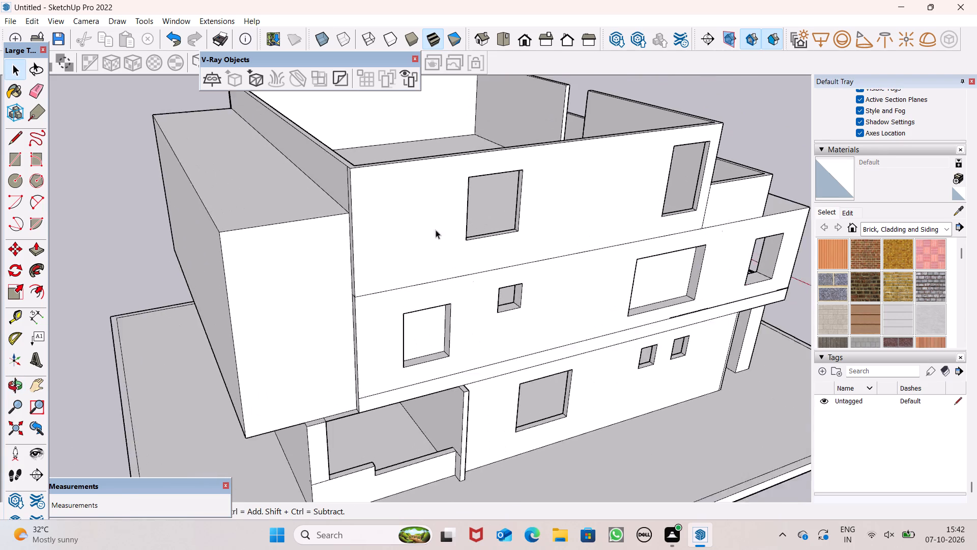
scroll(436, 230, up, 2)
scroll(456, 228, down, 1)
scroll(468, 225, up, 1)
scroll(530, 209, up, 2)
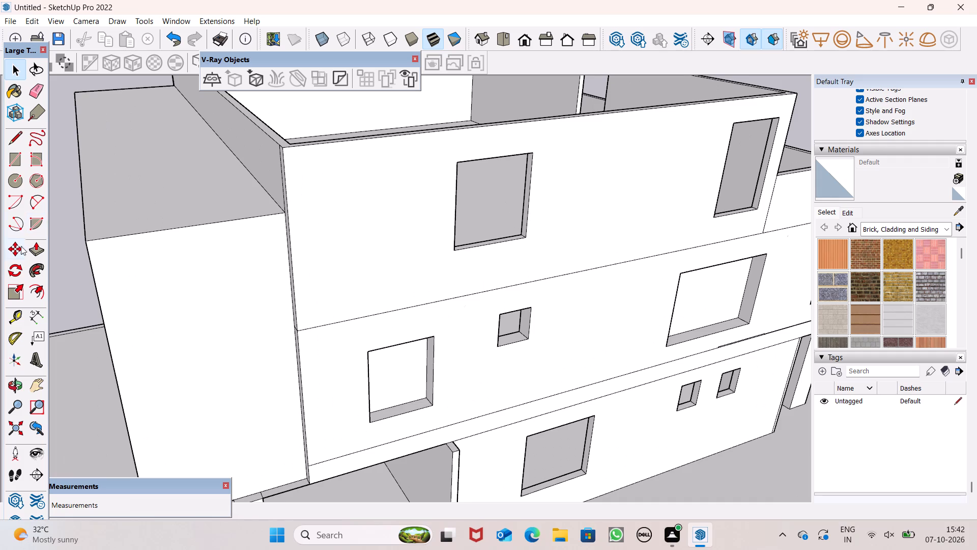
click(42, 251)
drag(45, 250, 58, 245)
scroll(550, 207, up, 9)
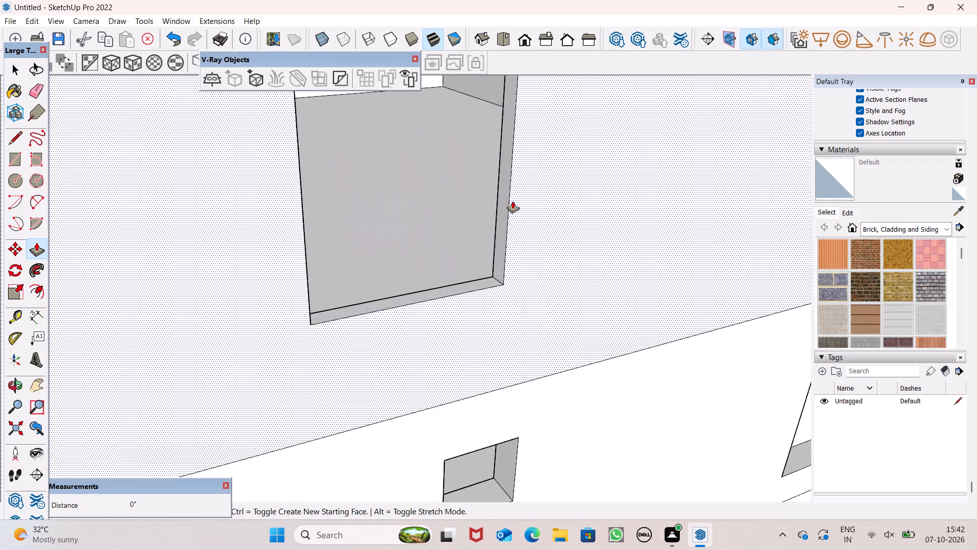
drag(502, 211, 530, 212)
drag(532, 212, 545, 211)
drag(547, 211, 553, 210)
scroll(578, 278, down, 5)
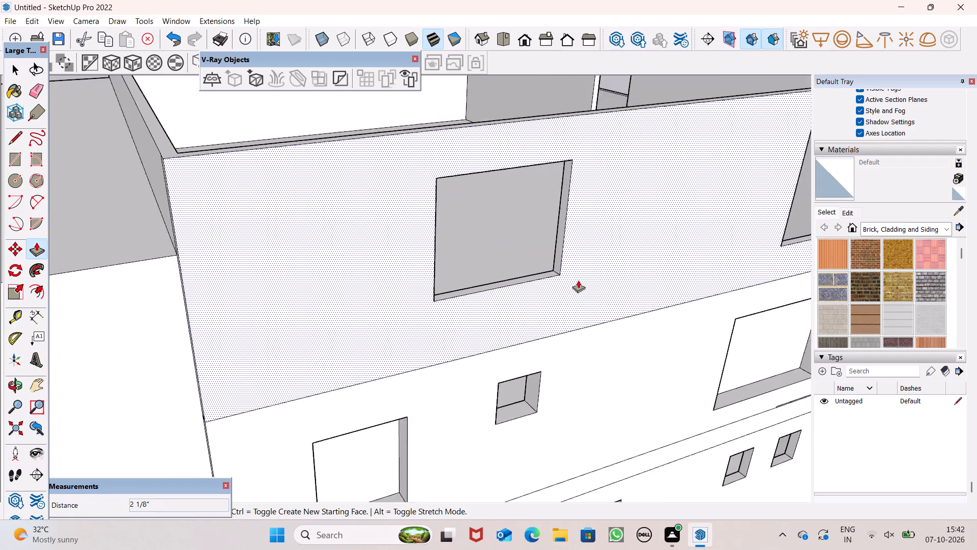
Pull the window's opposite jamb inward, toward the terrace end, to narrow the opening on that side.
scroll(578, 280, down, 2)
middle_drag(599, 302, 400, 334)
scroll(236, 282, up, 1)
scroll(224, 285, down, 1)
scroll(223, 285, up, 3)
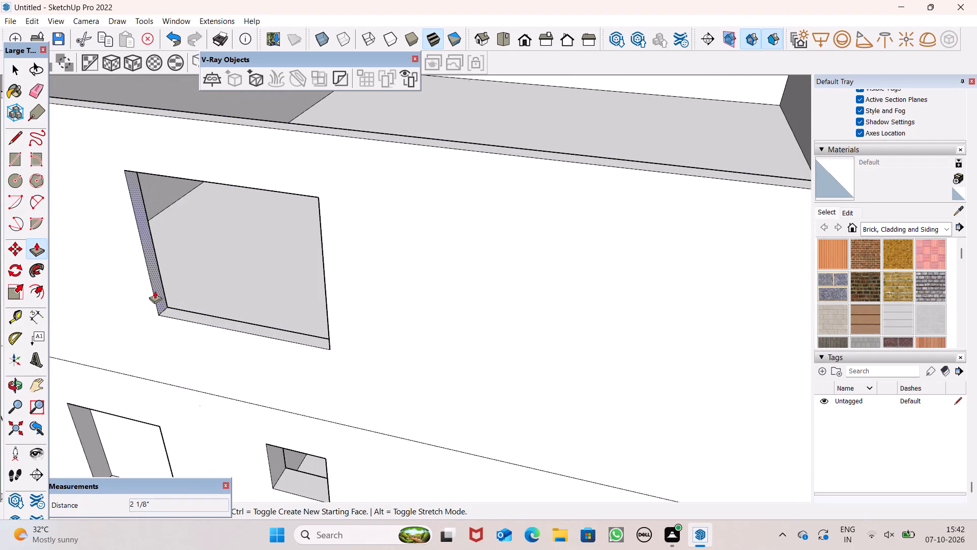
drag(160, 291, 178, 297)
drag(185, 300, 202, 309)
key(space)
Examine the top-level side wall's two openings and the whole house from the side and the terrace end.
scroll(329, 231, down, 10)
scroll(403, 263, up, 1)
middle_drag(403, 266, 454, 221)
scroll(454, 221, up, 2)
scroll(454, 221, down, 2)
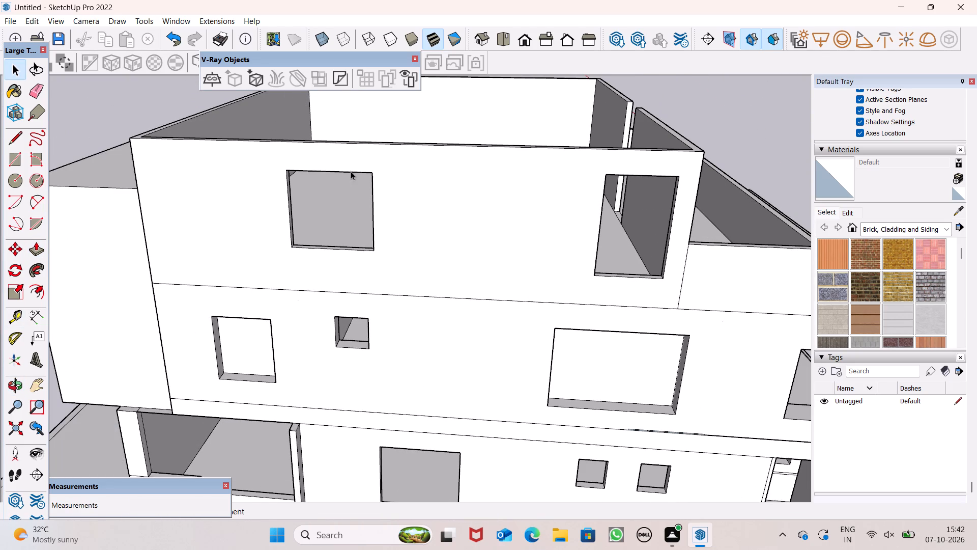
scroll(358, 216, up, 1)
scroll(359, 216, down, 9)
scroll(548, 295, up, 1)
scroll(548, 300, down, 2)
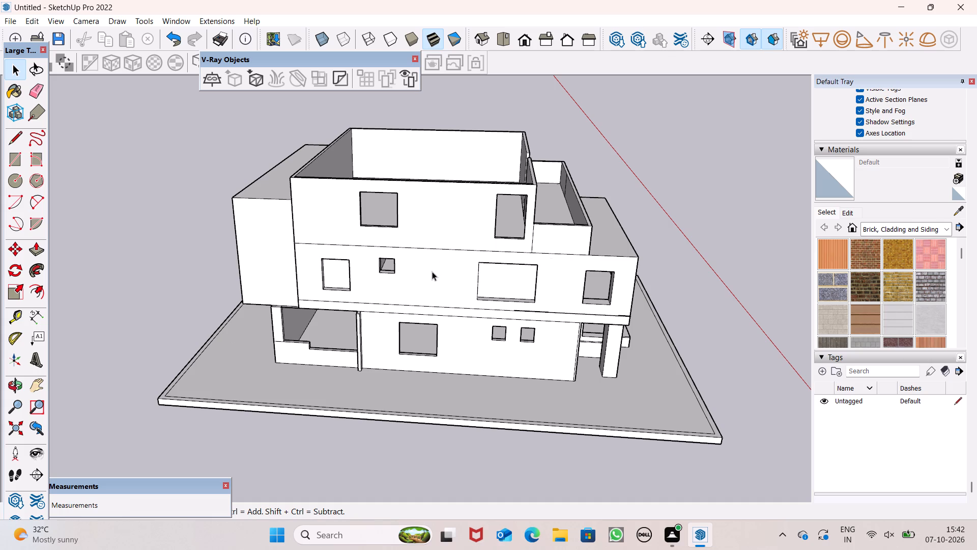
scroll(585, 256, down, 1)
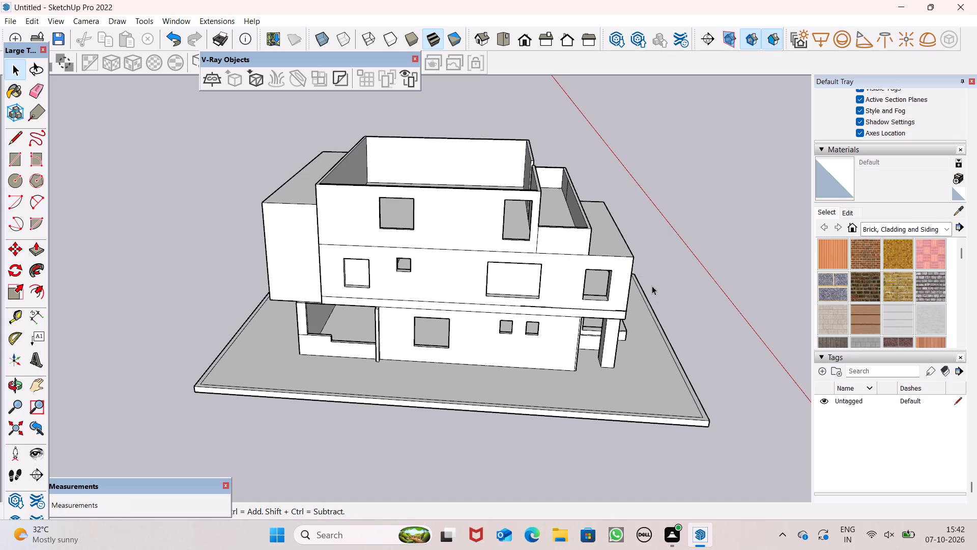
scroll(567, 260, down, 4)
middle_drag(650, 355, 362, 336)
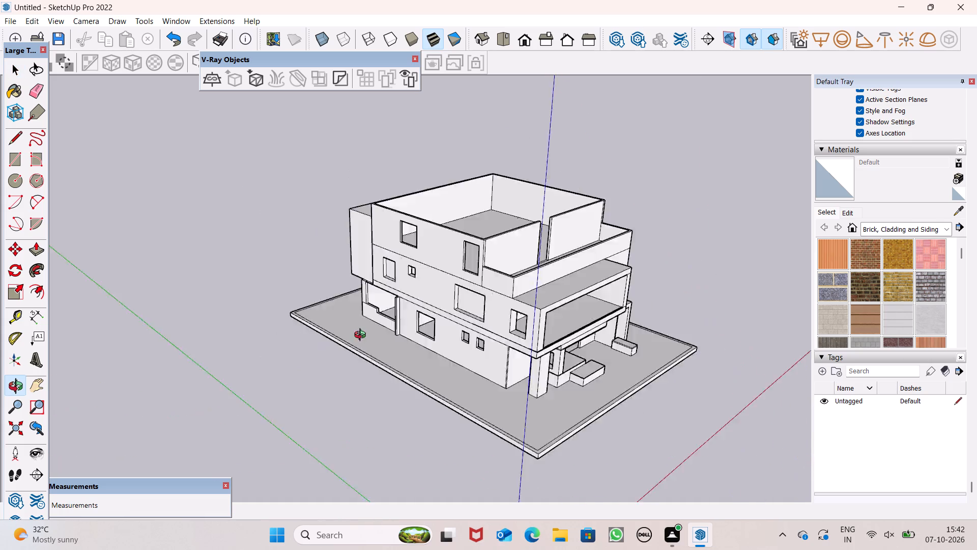
Pull the projecting end block's narrow face outward about 2' 9" on the window side of the house with Push/Pull.
middle_drag(362, 336, 418, 318)
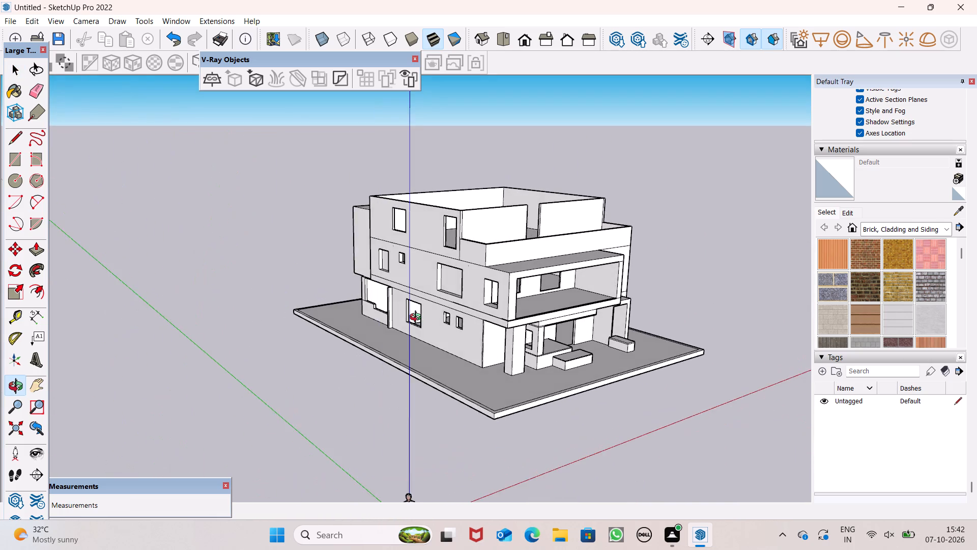
middle_drag(418, 318, 410, 324)
scroll(471, 318, down, 1)
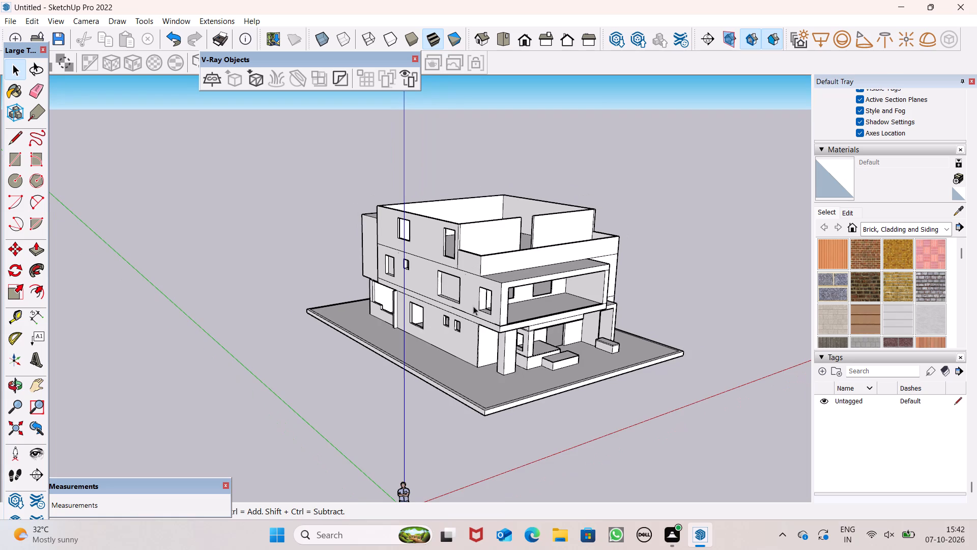
middle_drag(422, 296, 642, 323)
scroll(276, 290, up, 2)
middle_drag(344, 312, 403, 373)
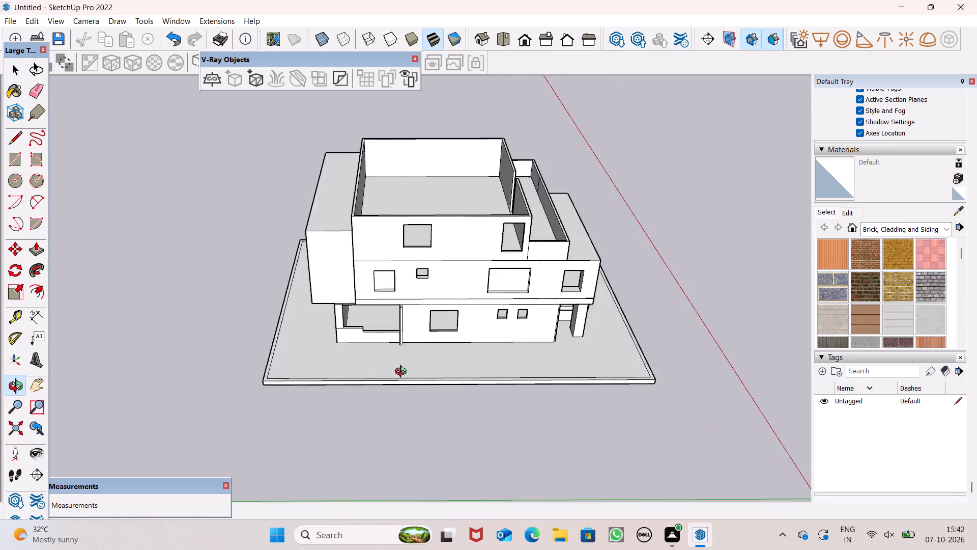
middle_drag(403, 373, 473, 424)
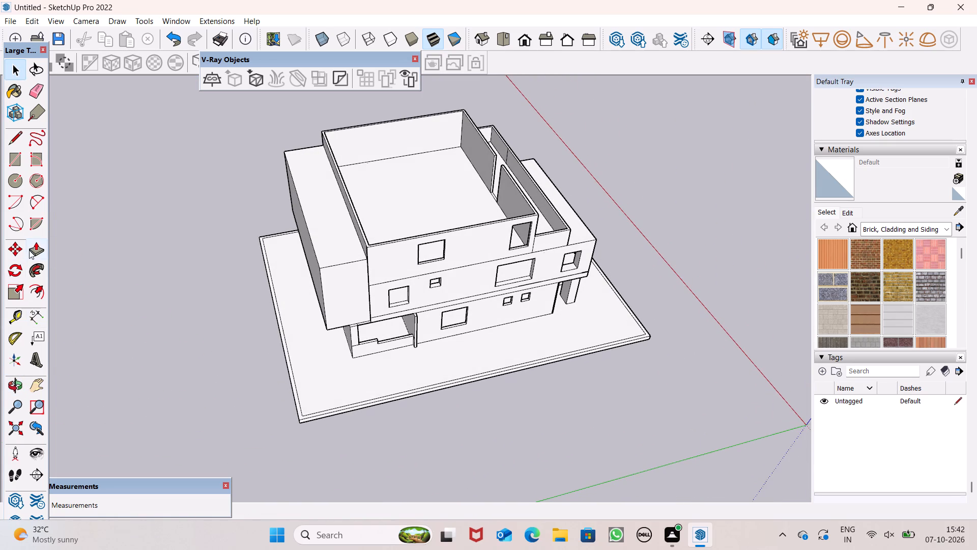
click(30, 249)
drag(346, 304, 347, 314)
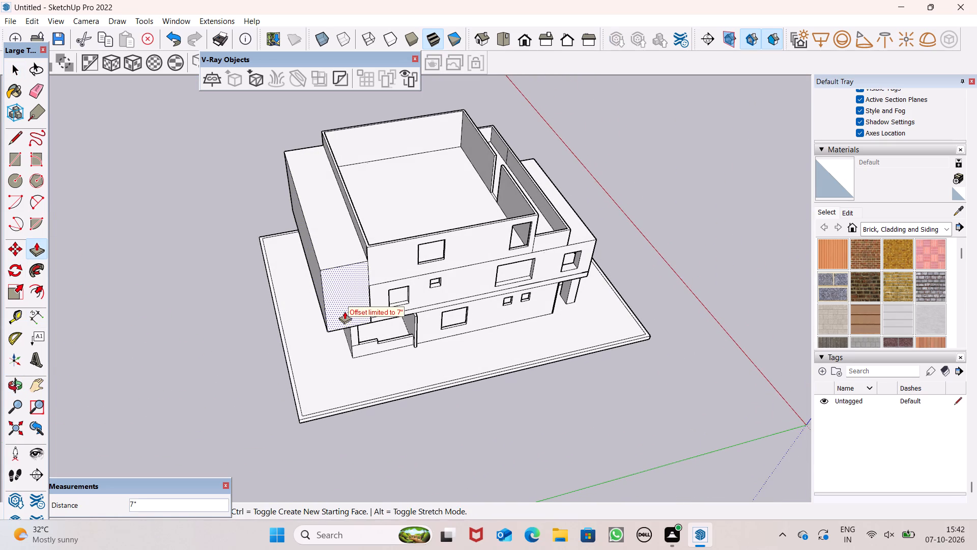
drag(352, 299, 354, 309)
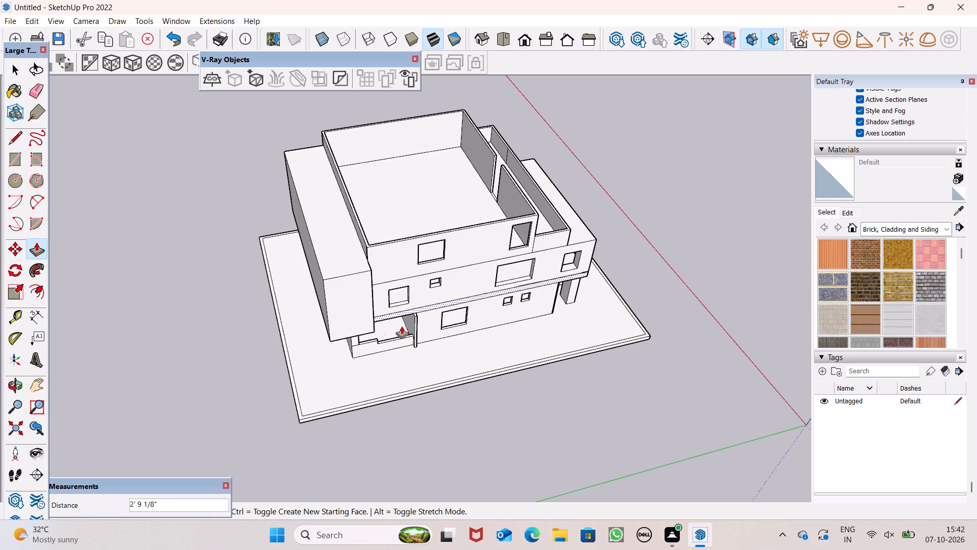
Raise the projecting end block's roof face about 9" as a separate roof slab, using Push/Pull with a new starting face.
middle_drag(457, 362, 324, 326)
scroll(409, 247, up, 2)
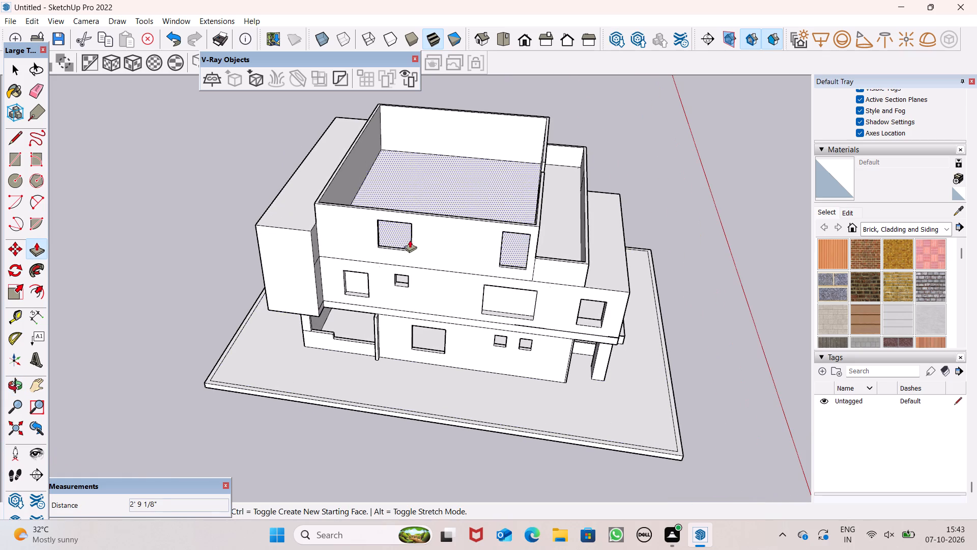
scroll(278, 203, up, 3)
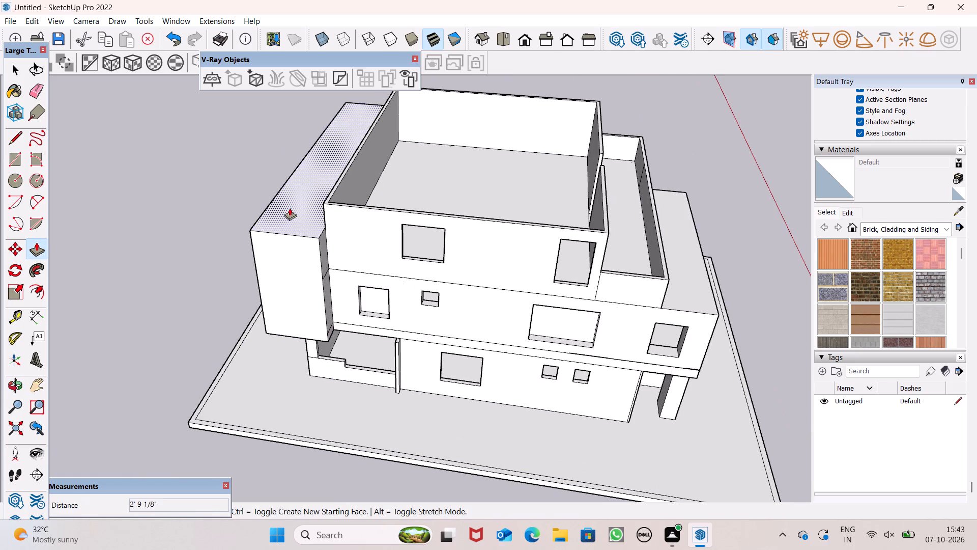
drag(294, 214, 295, 205)
click(295, 205)
scroll(324, 208, down, 1)
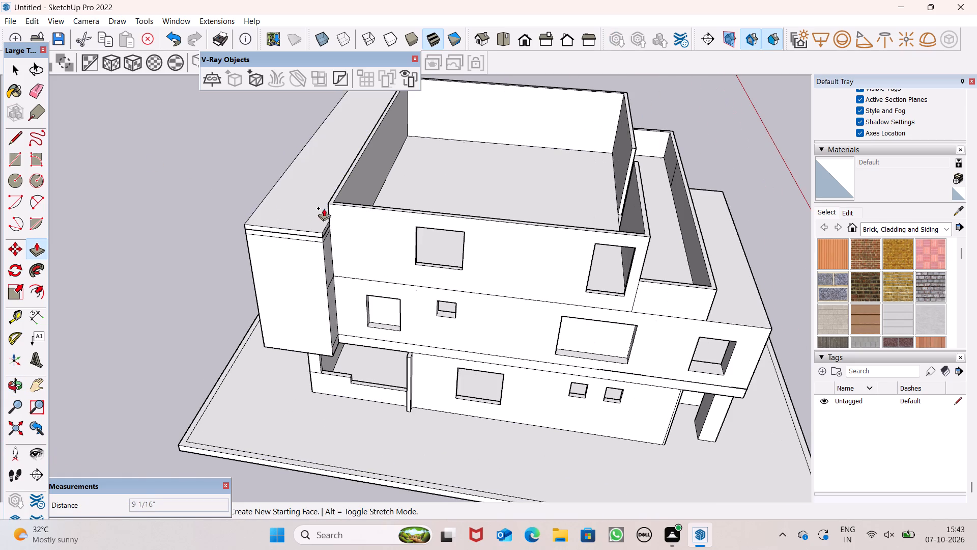
scroll(324, 208, down, 2)
key(space)
Extend the end block's roof slab with Push/Pull, overhanging the narrow face about 5 1/4" and the long outer face about 2 1/2".
scroll(338, 216, down, 1)
middle_drag(339, 241, 392, 197)
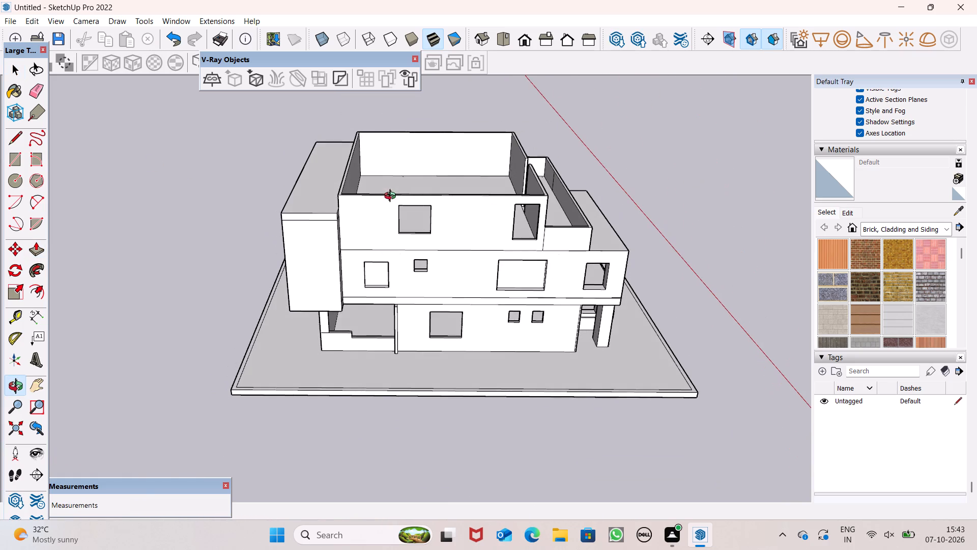
middle_drag(392, 197, 393, 197)
middle_drag(250, 216, 407, 258)
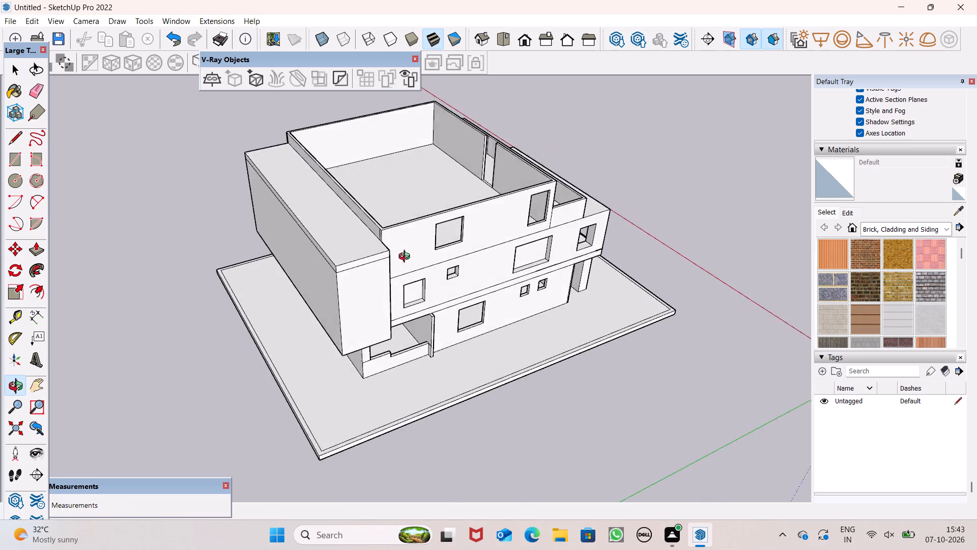
middle_drag(407, 258, 408, 256)
scroll(353, 264, up, 7)
click(41, 248)
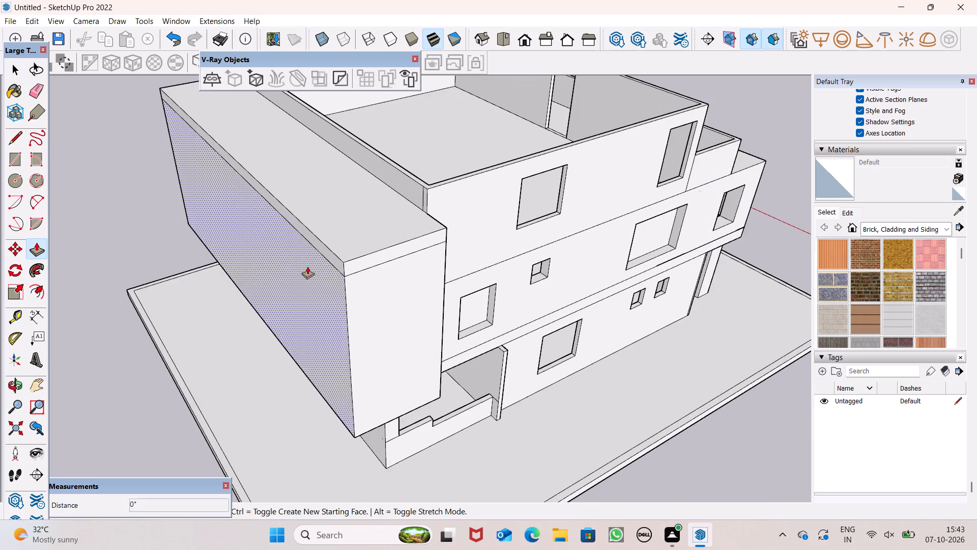
scroll(357, 247, down, 1)
scroll(358, 246, up, 1)
scroll(358, 246, down, 1)
scroll(358, 246, up, 4)
drag(378, 263, 382, 268)
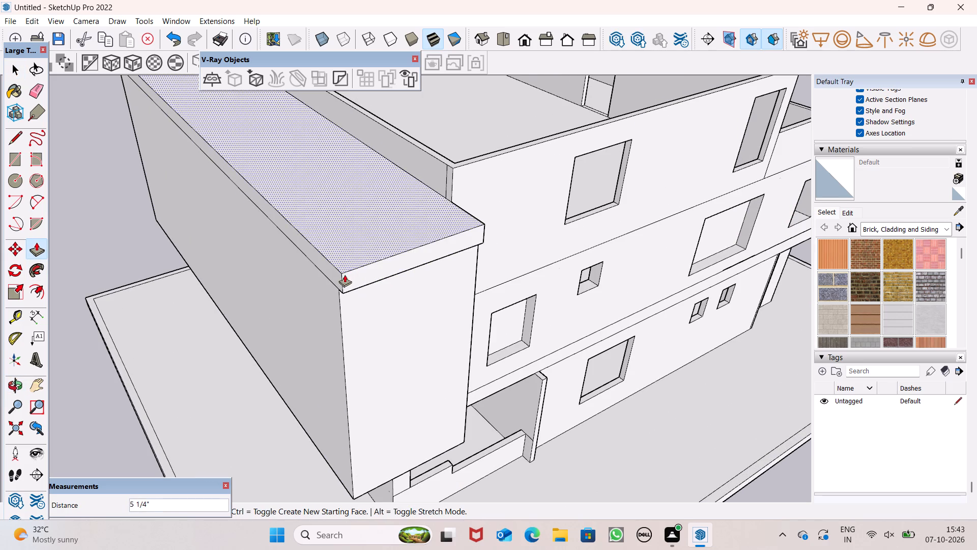
drag(332, 270, 330, 276)
scroll(394, 265, down, 5)
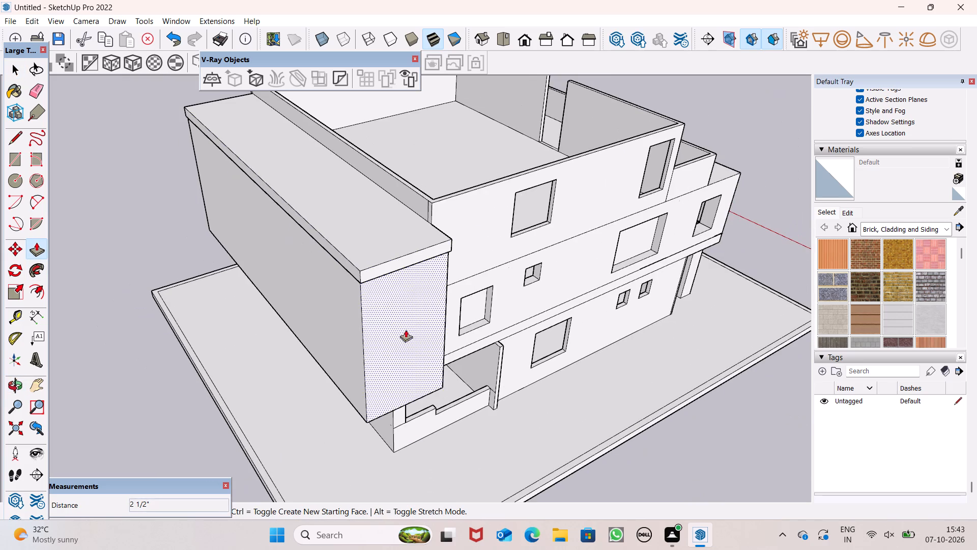
key(space)
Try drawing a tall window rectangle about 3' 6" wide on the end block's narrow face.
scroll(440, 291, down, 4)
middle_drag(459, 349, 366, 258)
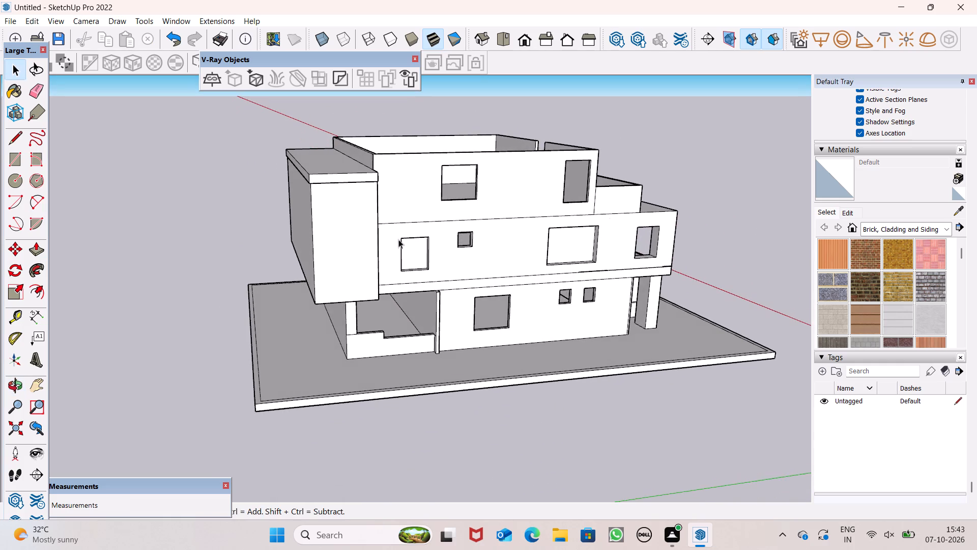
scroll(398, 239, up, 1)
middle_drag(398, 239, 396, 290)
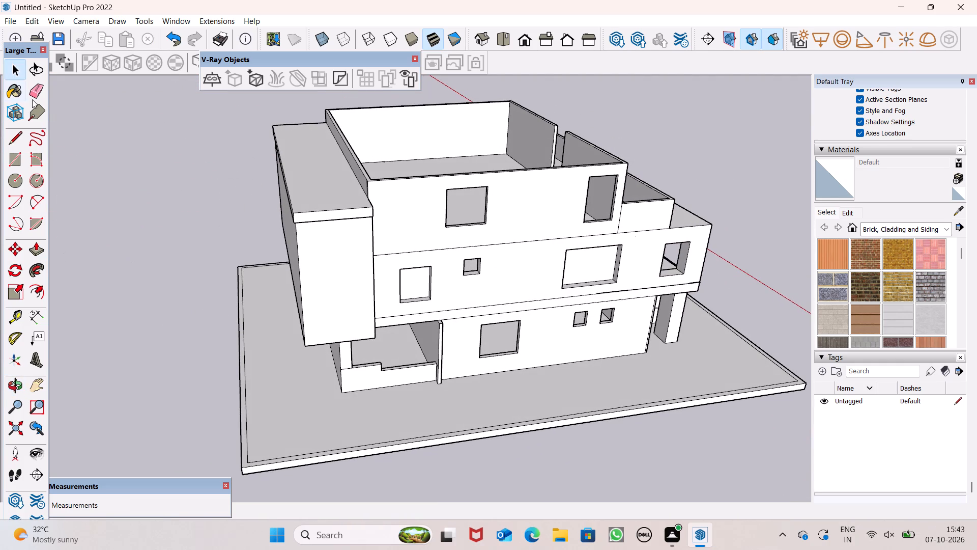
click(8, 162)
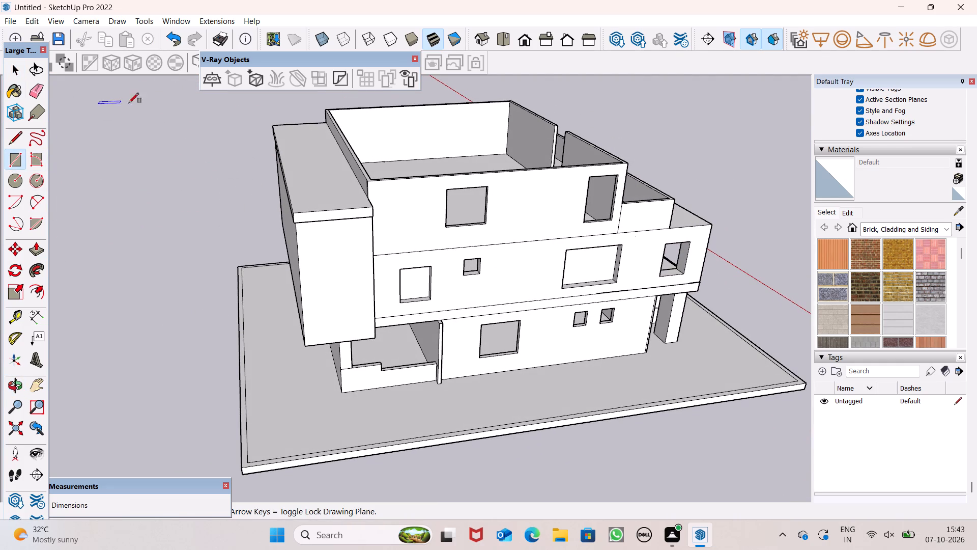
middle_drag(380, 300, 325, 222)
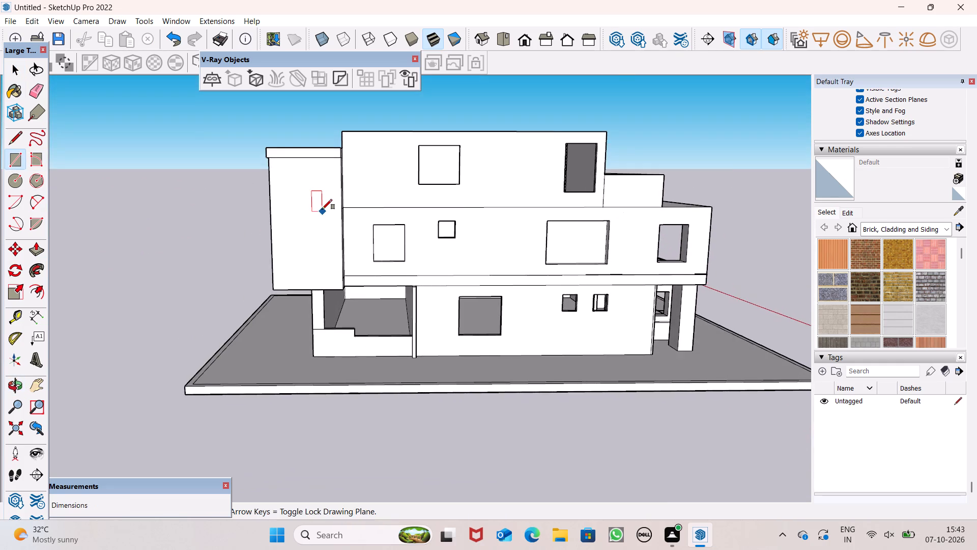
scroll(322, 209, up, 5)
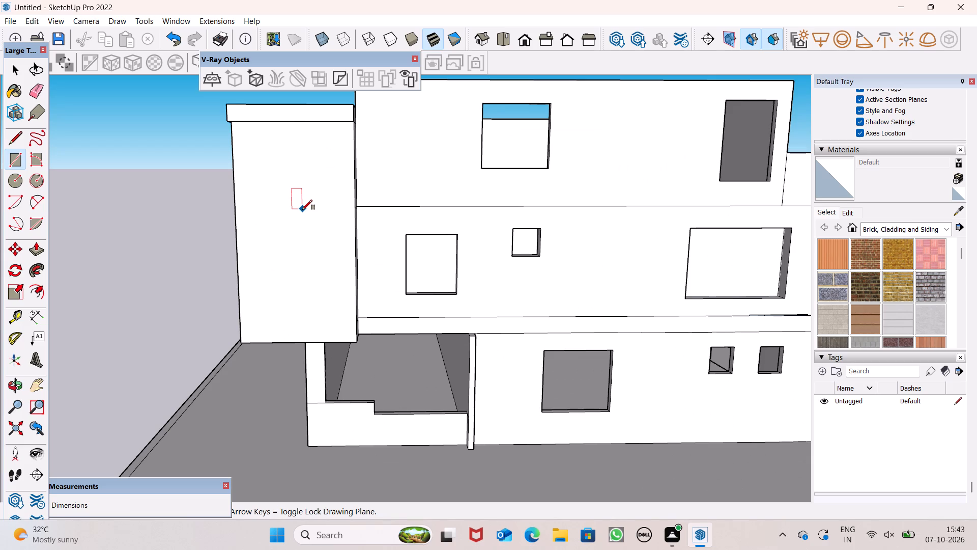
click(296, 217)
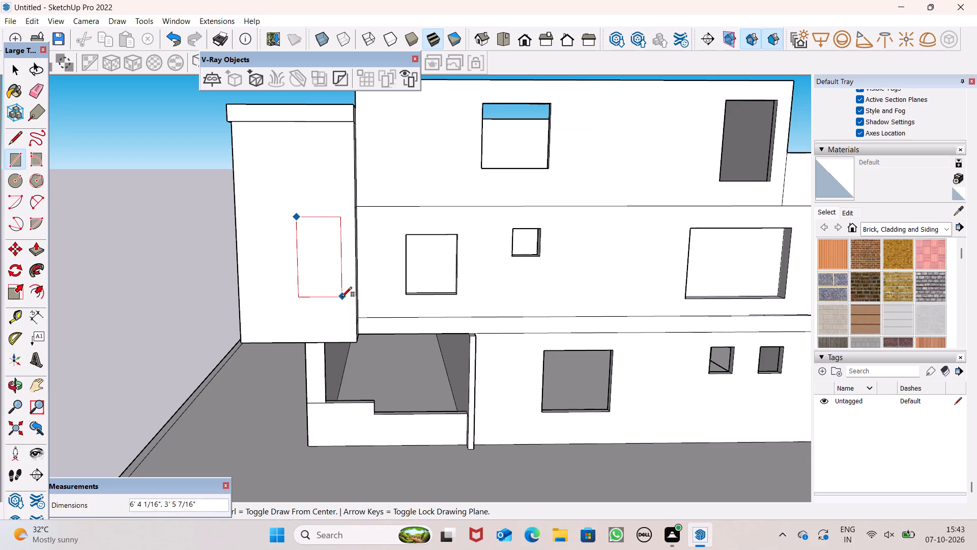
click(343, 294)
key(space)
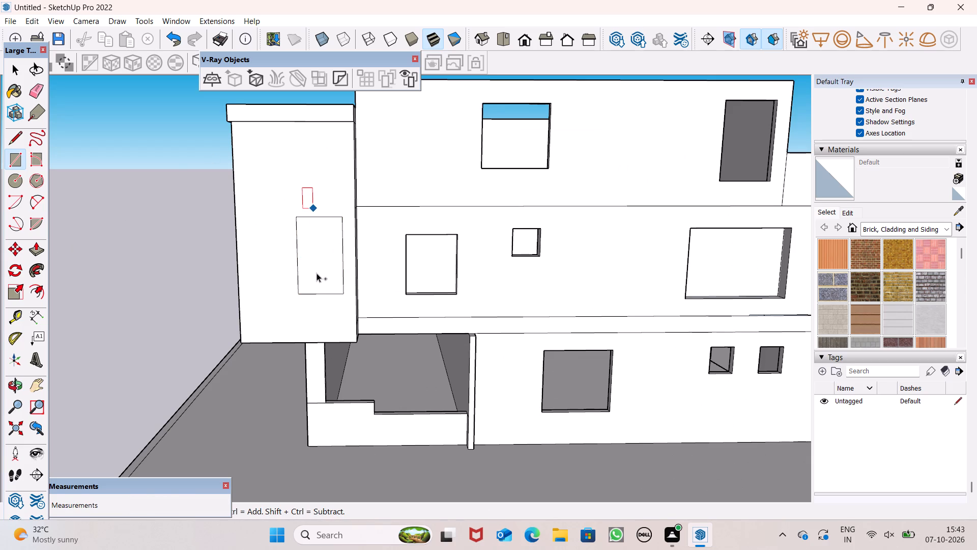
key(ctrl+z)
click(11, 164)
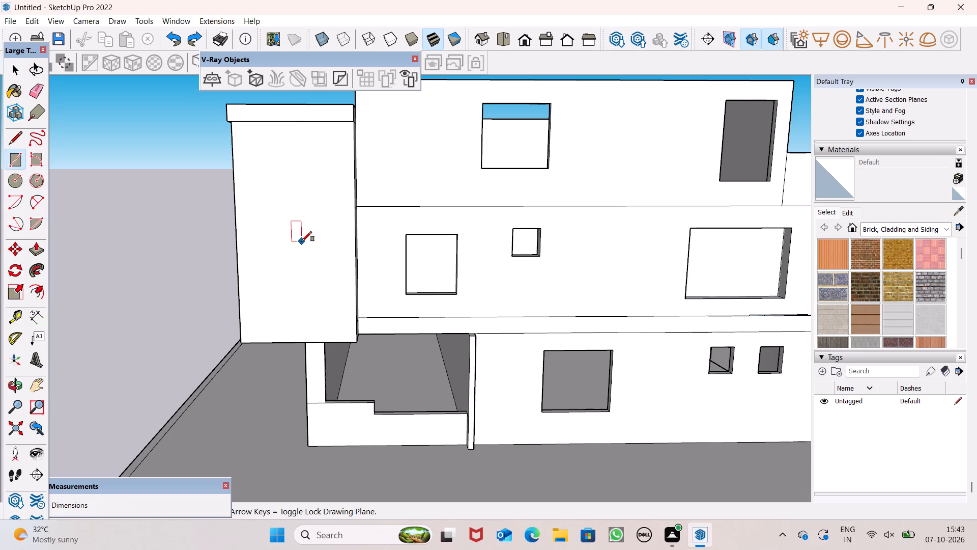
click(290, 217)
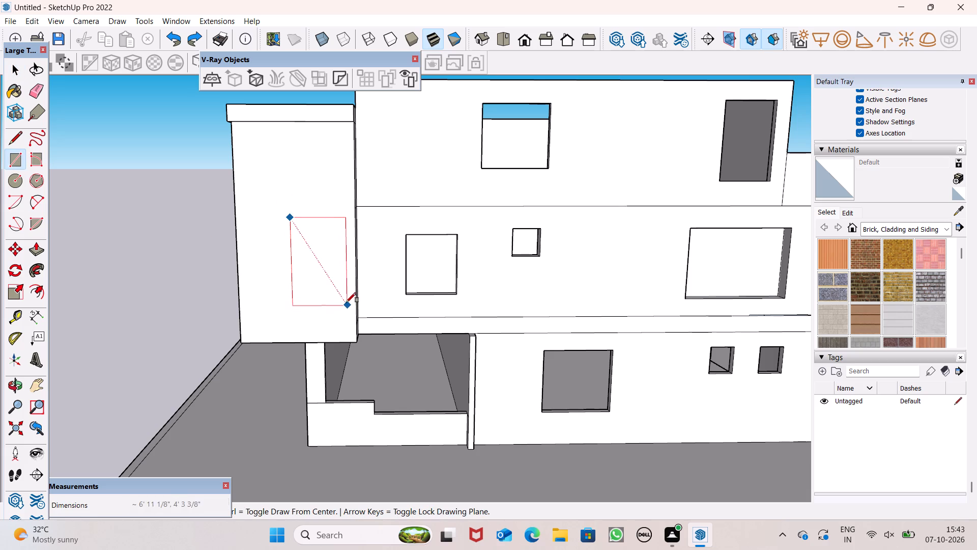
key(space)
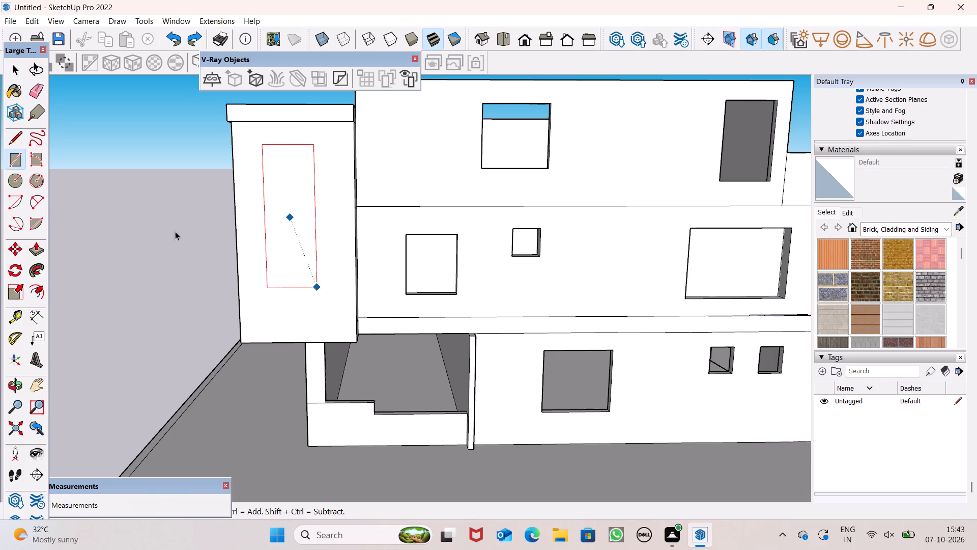
Draw a window rectangle about 6' 9" tall by 4' 6" wide on the lower part of the end block's narrow face.
click(16, 164)
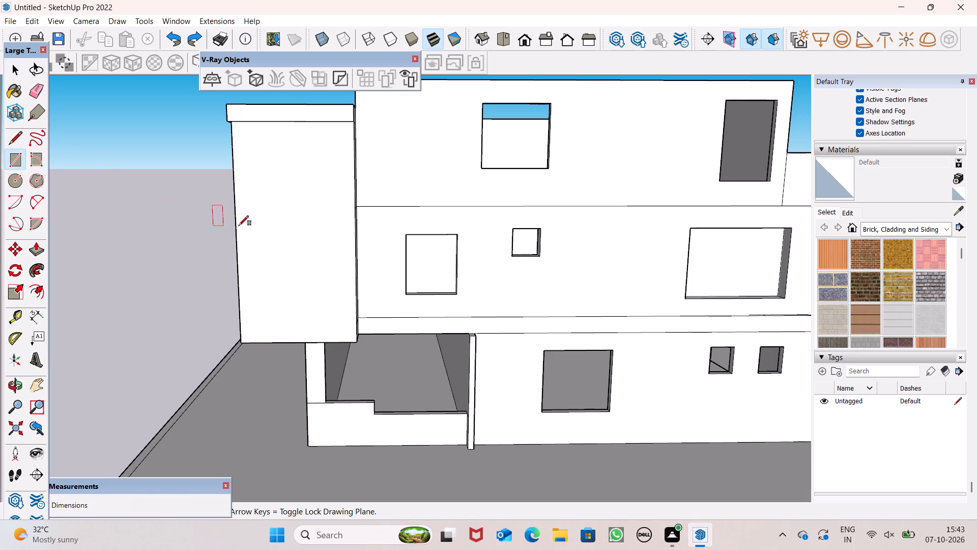
click(281, 216)
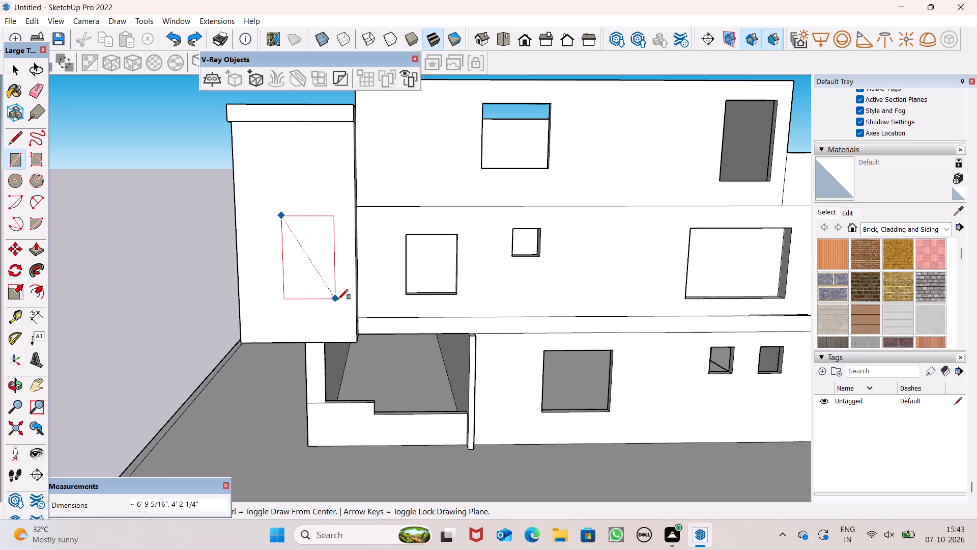
double_click(341, 301)
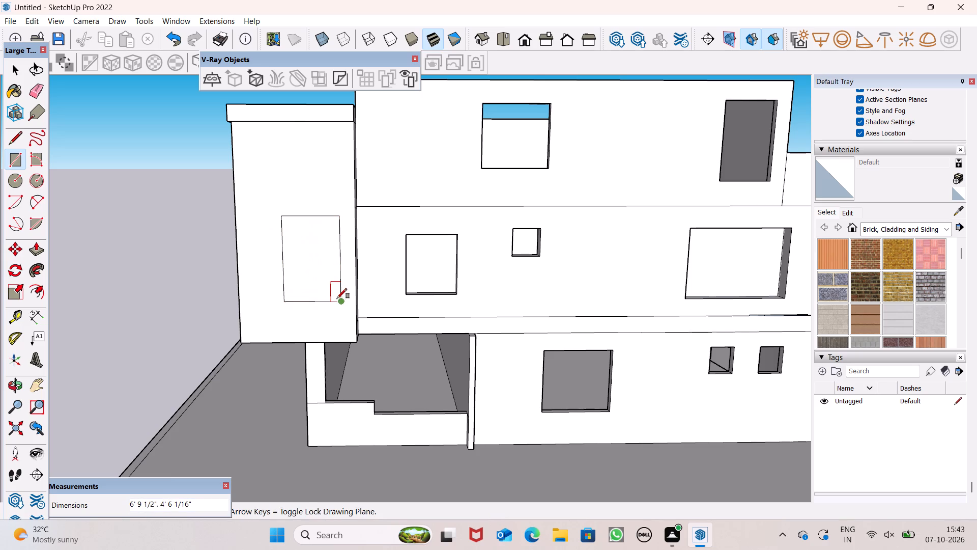
key(space)
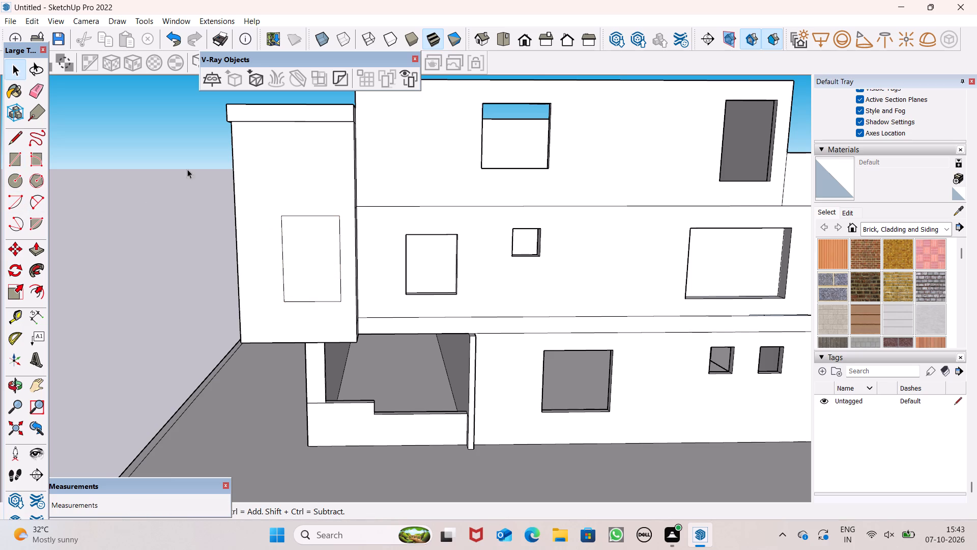
Push the rectangle on the end block's narrow face about 9 3/8" inward with Push/Pull to form a window recess.
scroll(302, 202, down, 3)
middle_drag(337, 261, 333, 317)
scroll(328, 322, up, 3)
scroll(327, 304, down, 1)
scroll(319, 292, up, 1)
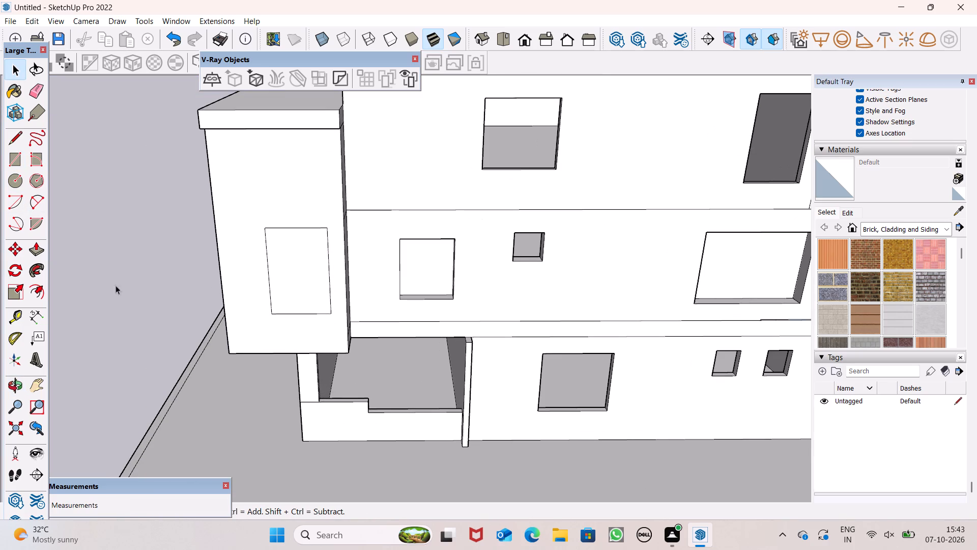
click(38, 257)
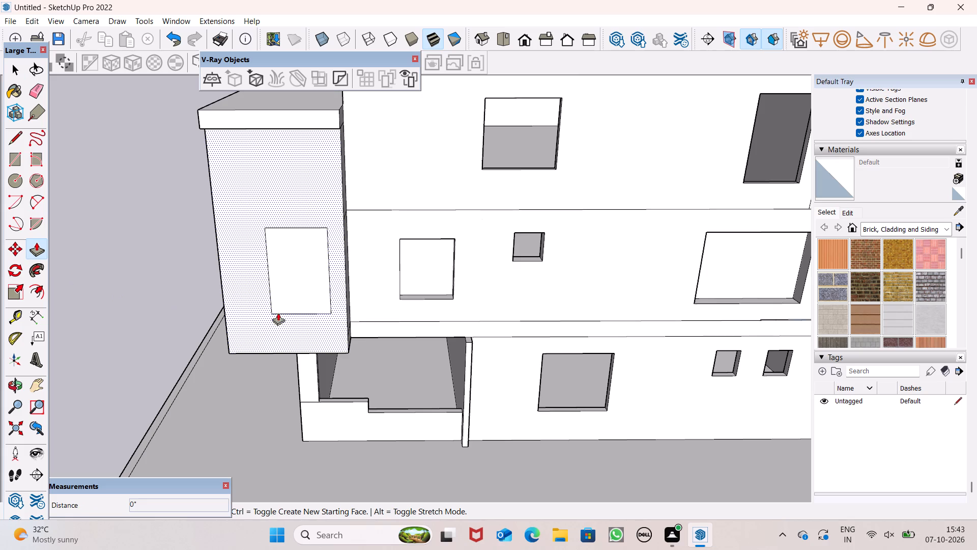
scroll(281, 310, up, 6)
drag(299, 300, 302, 293)
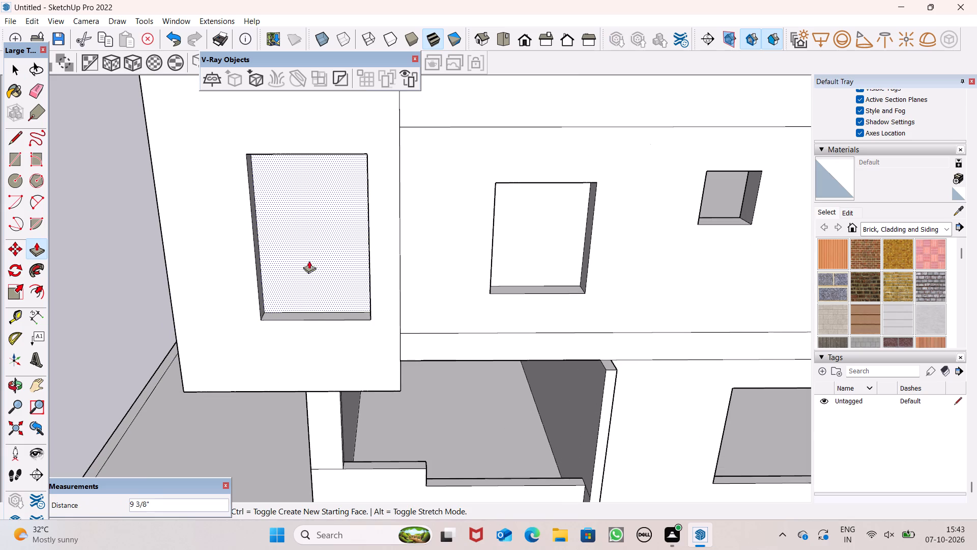
key(space)
Examine the whole house's window-side elevation, including the end block with its roof slab and window recess.
scroll(405, 225, down, 6)
scroll(455, 227, down, 2)
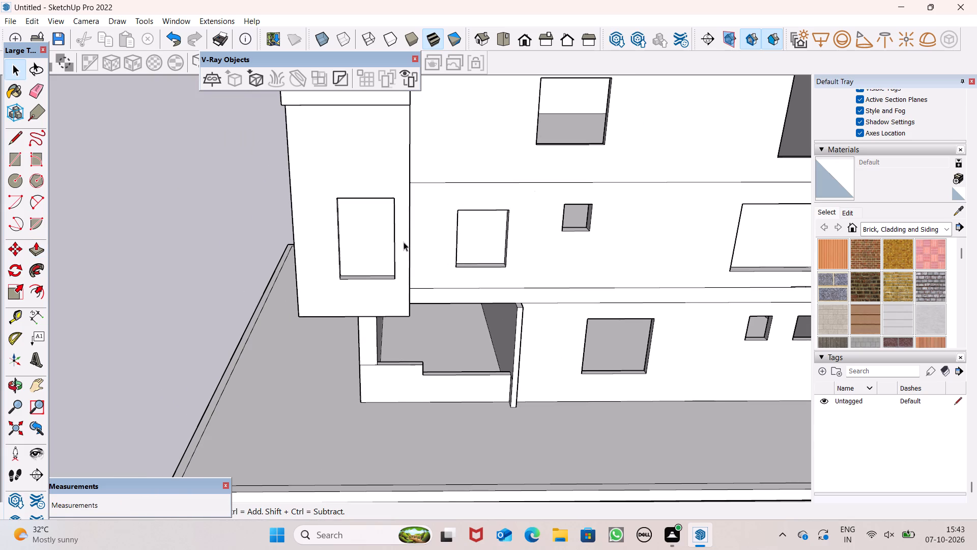
scroll(499, 212, down, 4)
scroll(471, 115, down, 4)
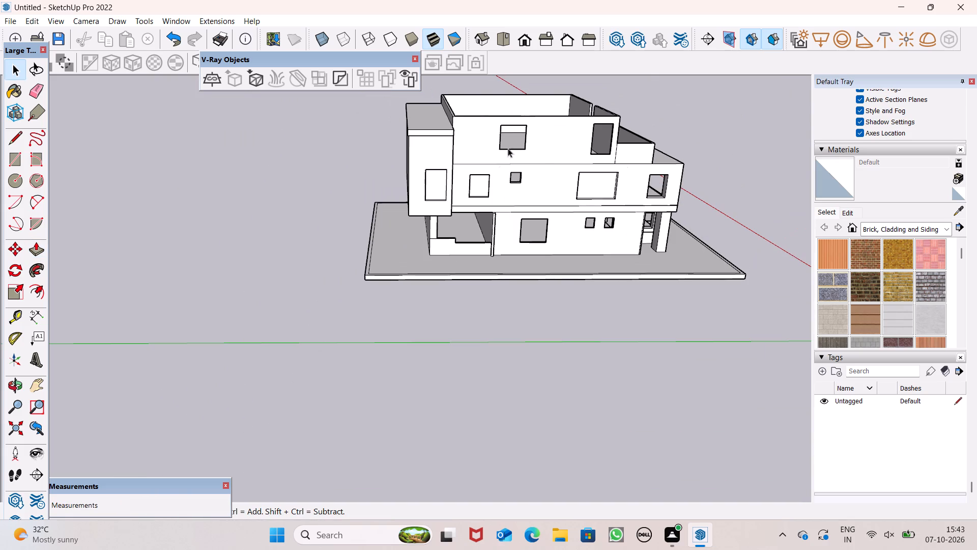
scroll(574, 152, up, 1)
scroll(574, 152, down, 3)
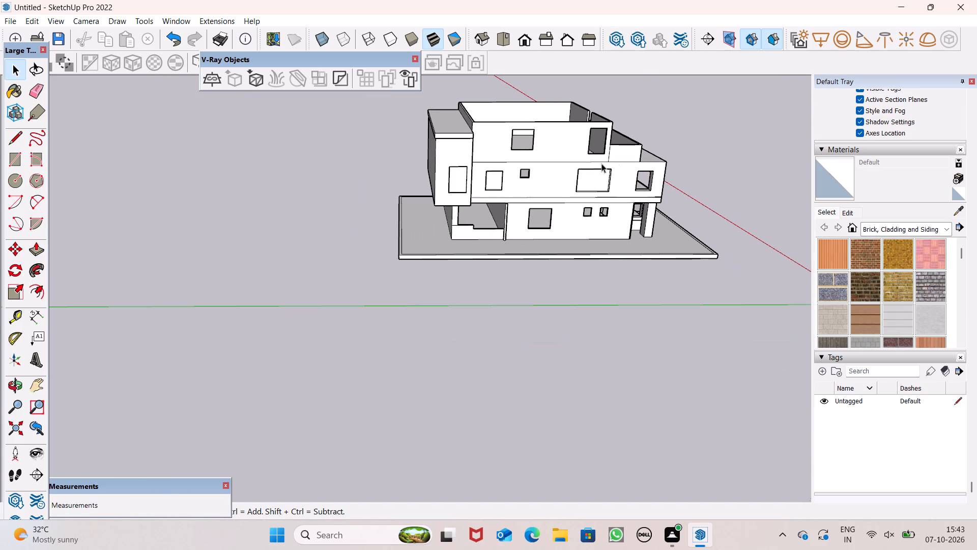
scroll(601, 163, up, 1)
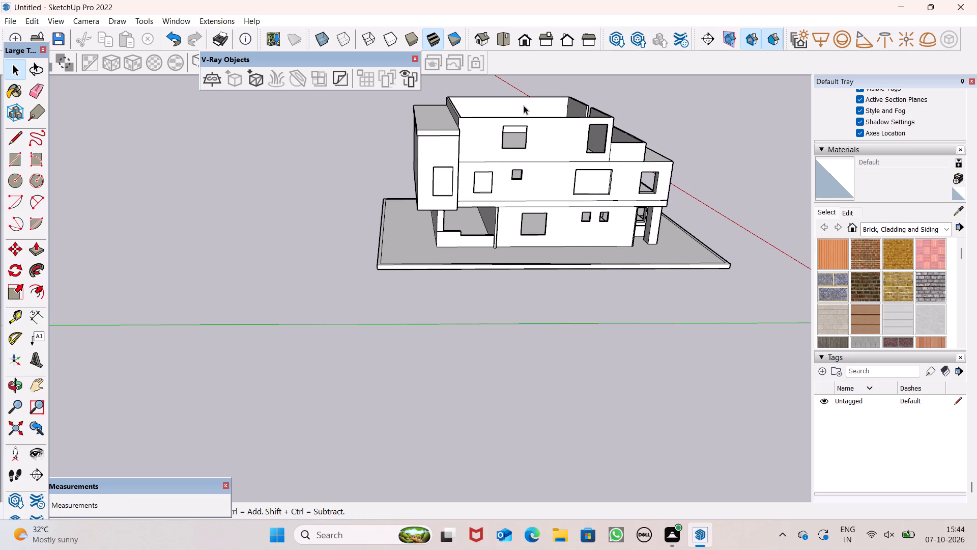
Examine the window-side elevation with its end block, and the open top-level walls and front terrace from above.
scroll(531, 105, up, 1)
scroll(486, 73, up, 3)
scroll(458, 63, down, 1)
scroll(458, 63, up, 2)
scroll(414, 125, up, 5)
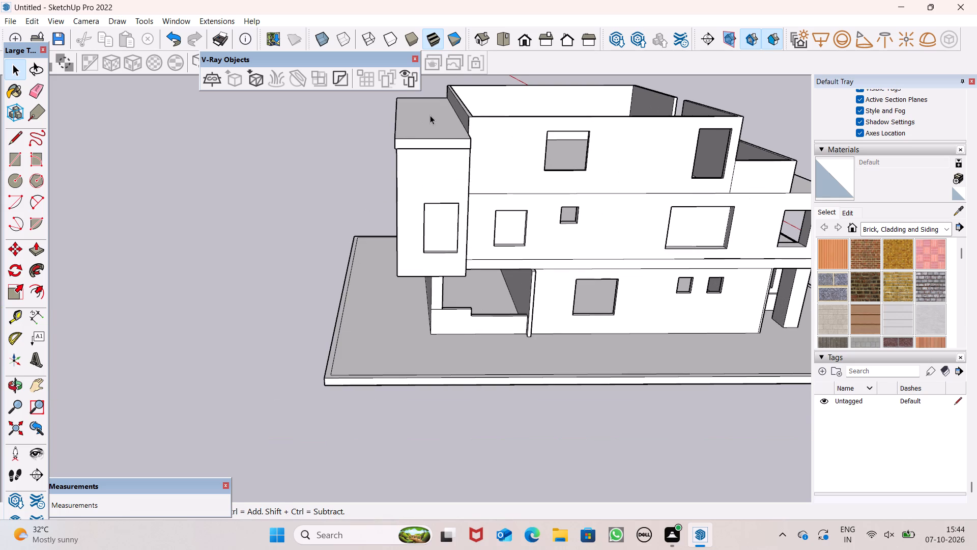
click(429, 117)
click(206, 135)
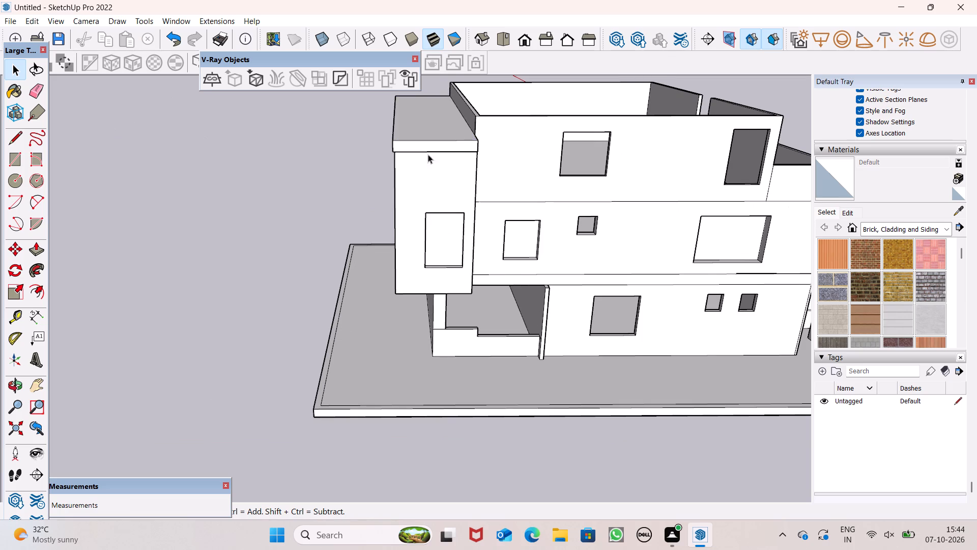
scroll(530, 156, up, 1)
scroll(528, 153, down, 11)
middle_drag(641, 180, 363, 212)
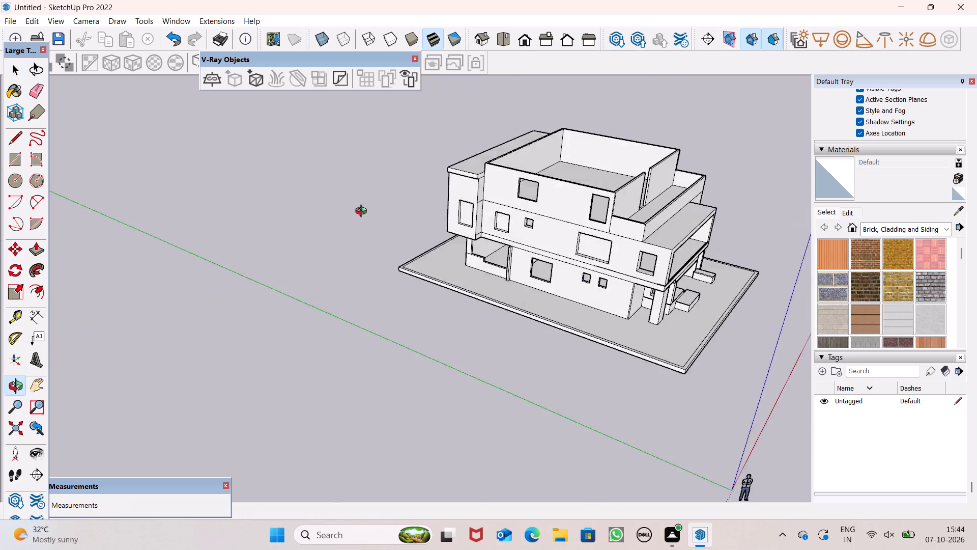
middle_drag(363, 212, 241, 298)
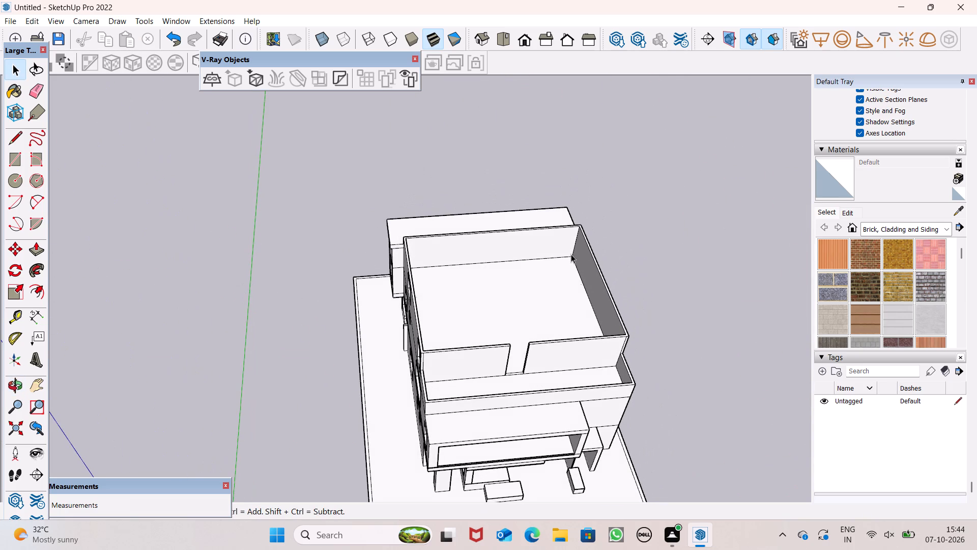
scroll(476, 243, down, 3)
scroll(587, 283, up, 3)
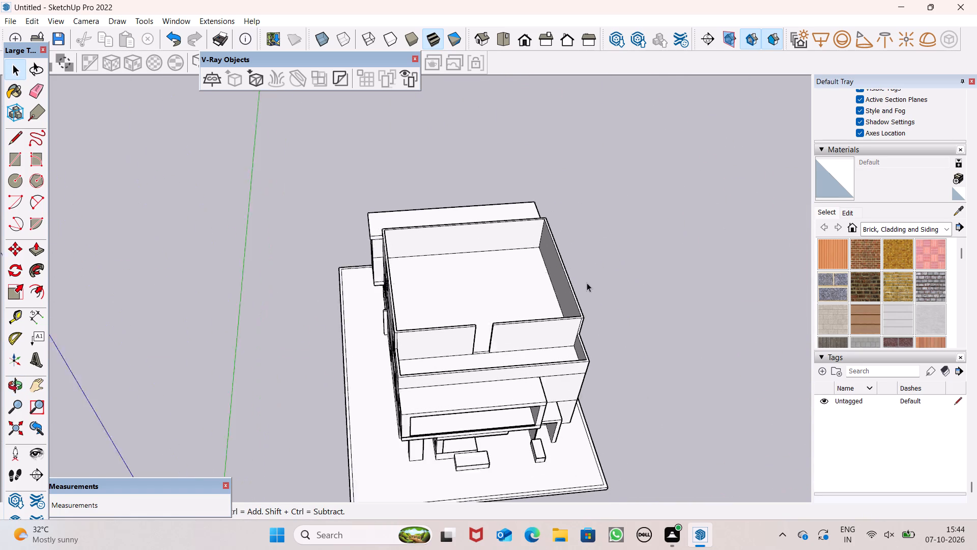
scroll(587, 283, up, 1)
middle_drag(613, 304, 588, 382)
scroll(611, 346, up, 4)
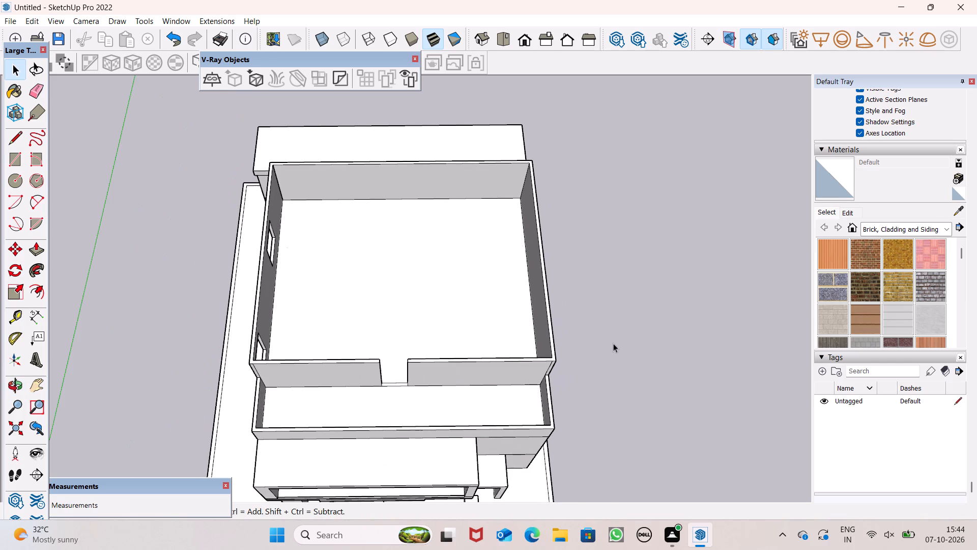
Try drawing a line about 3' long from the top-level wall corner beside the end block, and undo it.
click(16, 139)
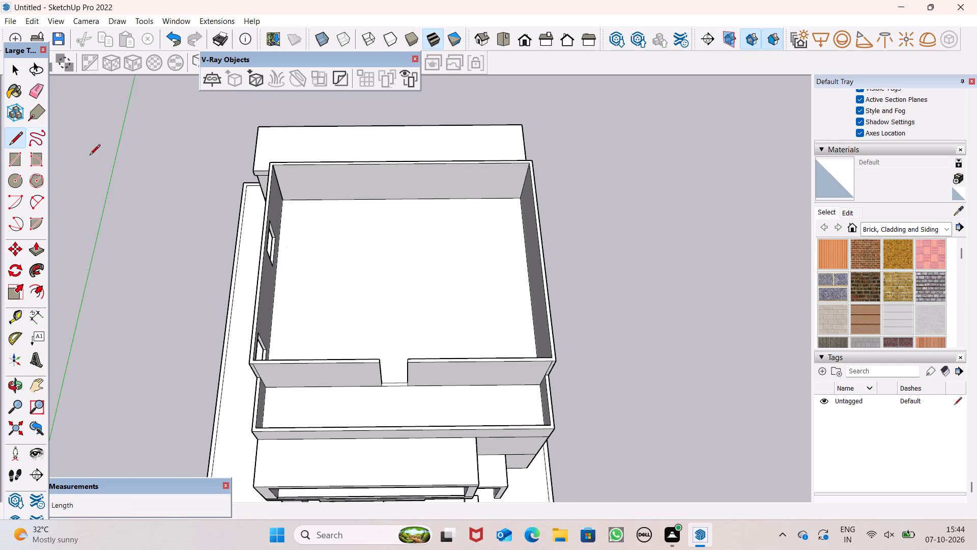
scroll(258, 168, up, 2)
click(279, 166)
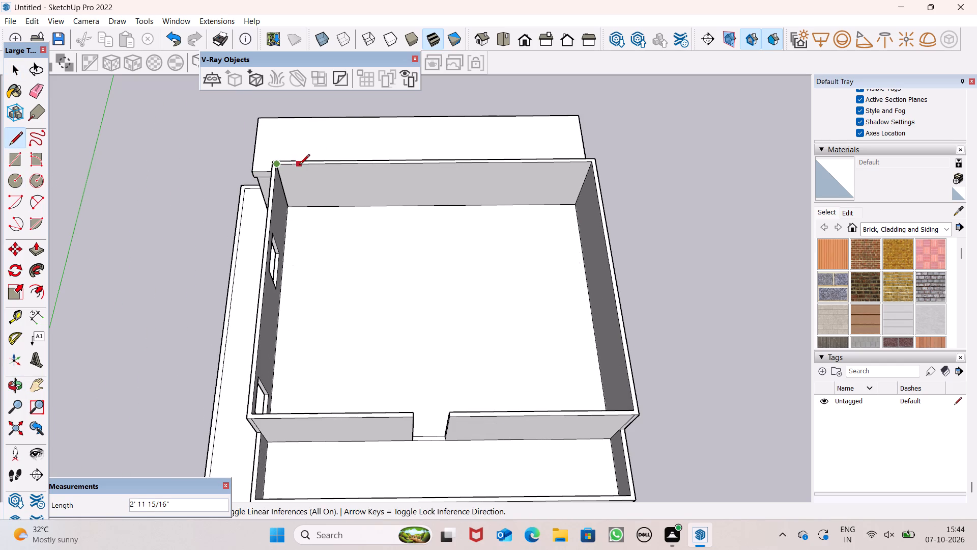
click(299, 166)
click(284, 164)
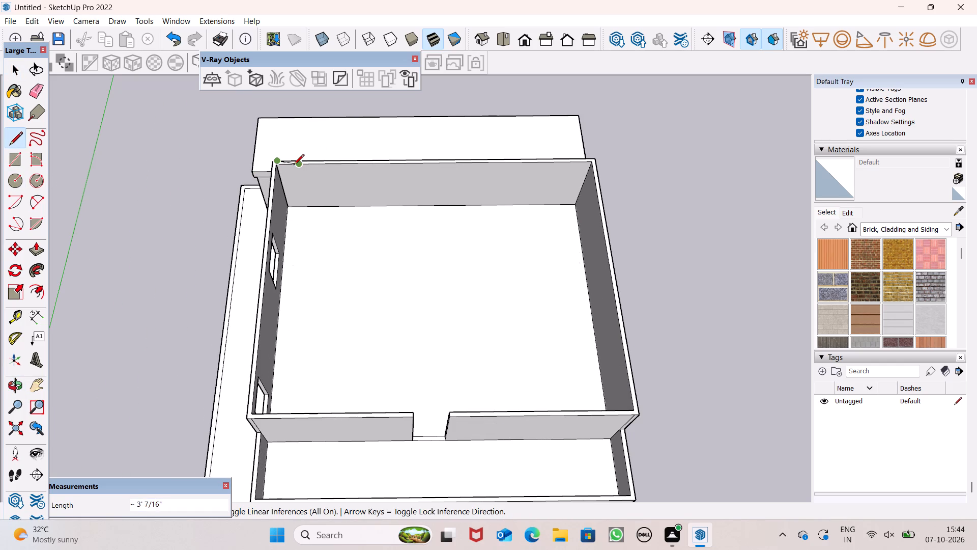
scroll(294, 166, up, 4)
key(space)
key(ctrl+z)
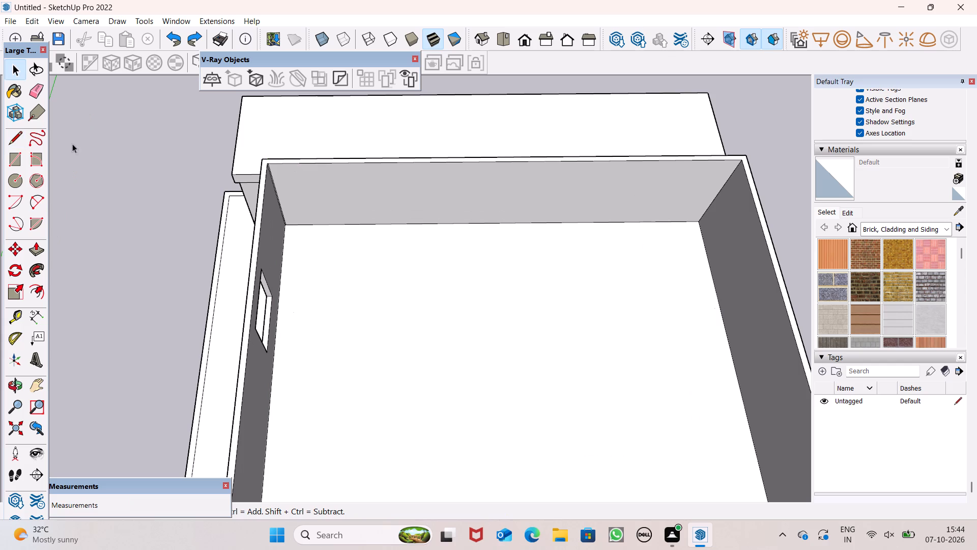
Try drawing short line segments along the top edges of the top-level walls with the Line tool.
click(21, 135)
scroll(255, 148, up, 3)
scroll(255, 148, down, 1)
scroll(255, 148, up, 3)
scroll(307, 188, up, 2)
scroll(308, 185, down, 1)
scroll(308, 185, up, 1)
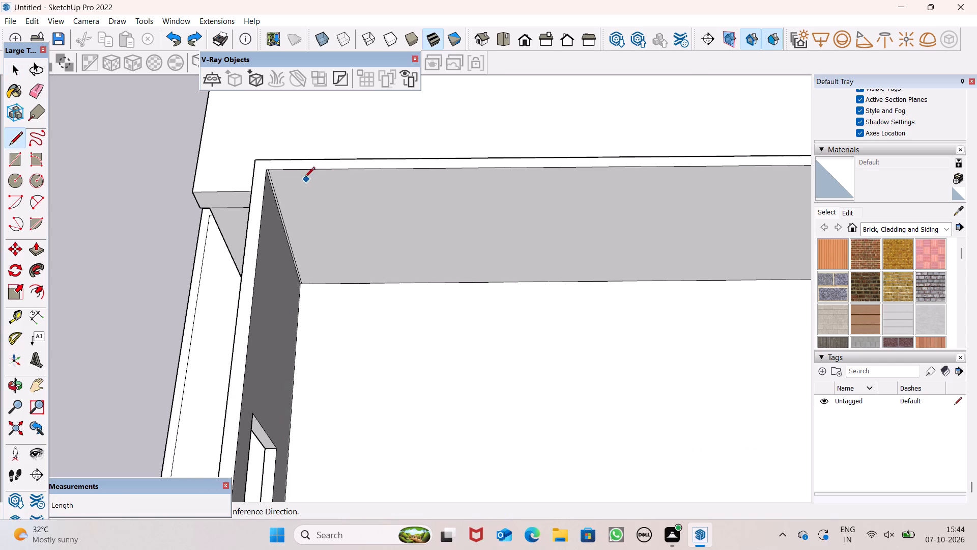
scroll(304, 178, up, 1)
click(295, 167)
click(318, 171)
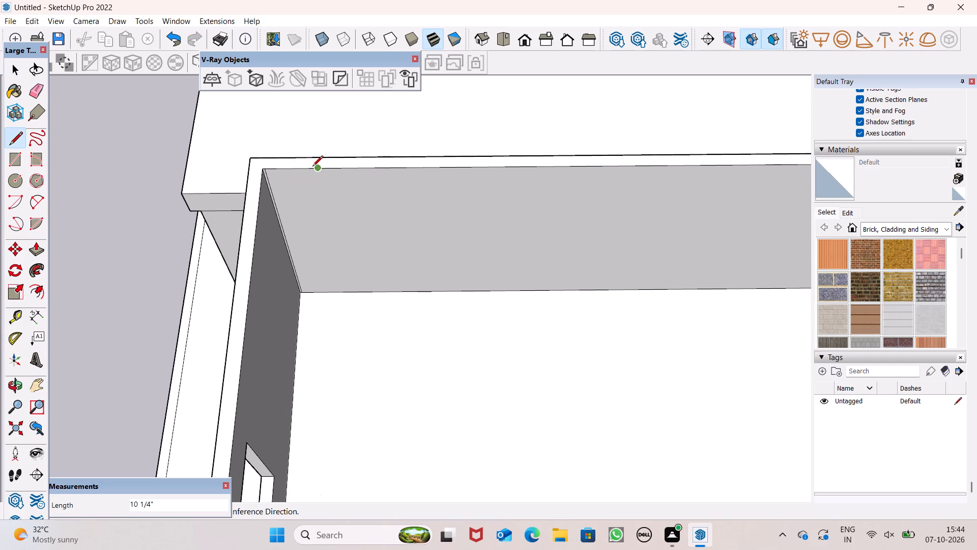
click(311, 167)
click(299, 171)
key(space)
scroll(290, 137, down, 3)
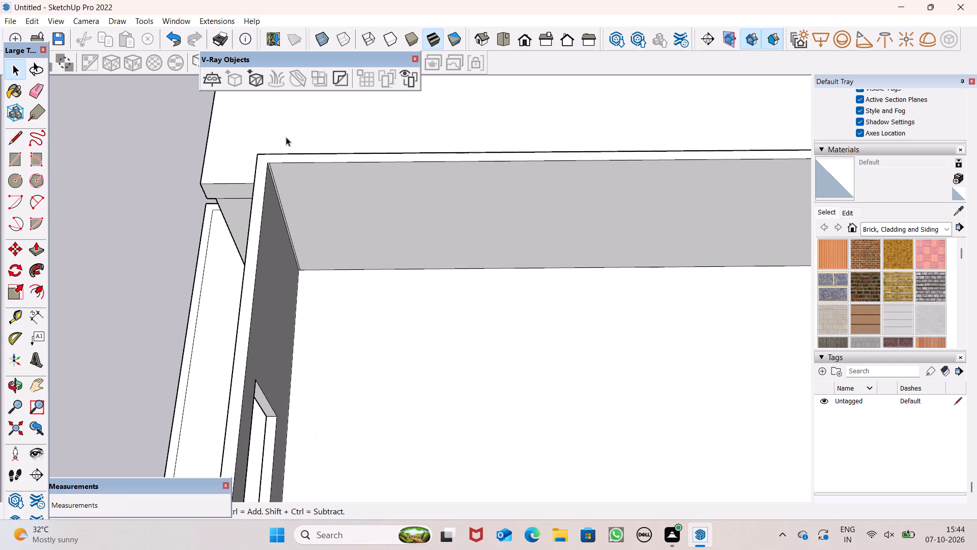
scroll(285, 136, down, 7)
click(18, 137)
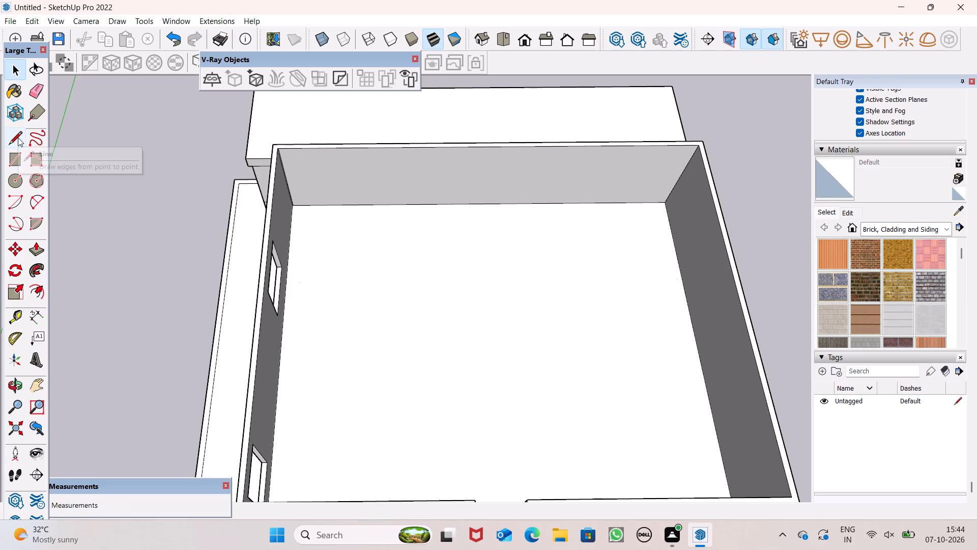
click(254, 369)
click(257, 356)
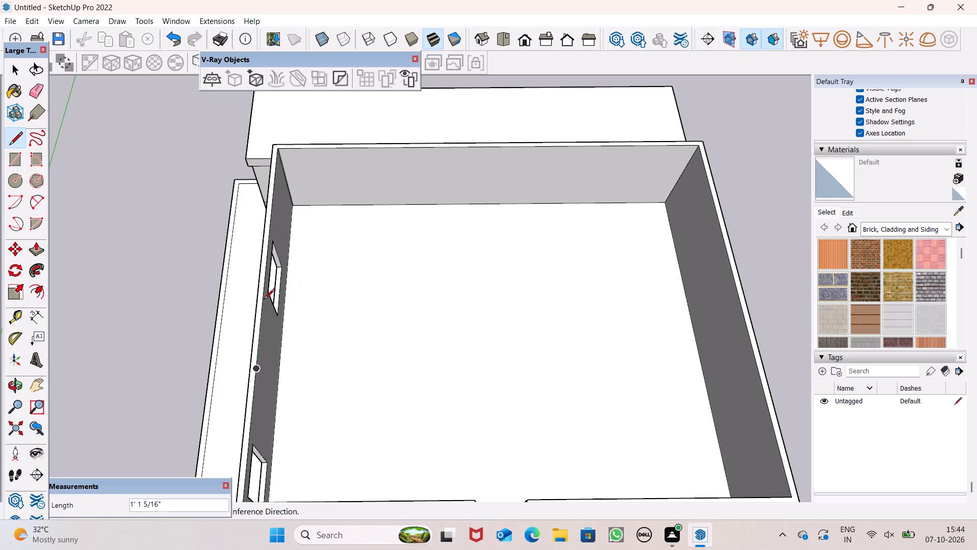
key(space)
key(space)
Draw a roof rectangle about 42' 2" by 34' 3" between opposite inner top corners of the top-level walls.
drag(16, 168, 16, 163)
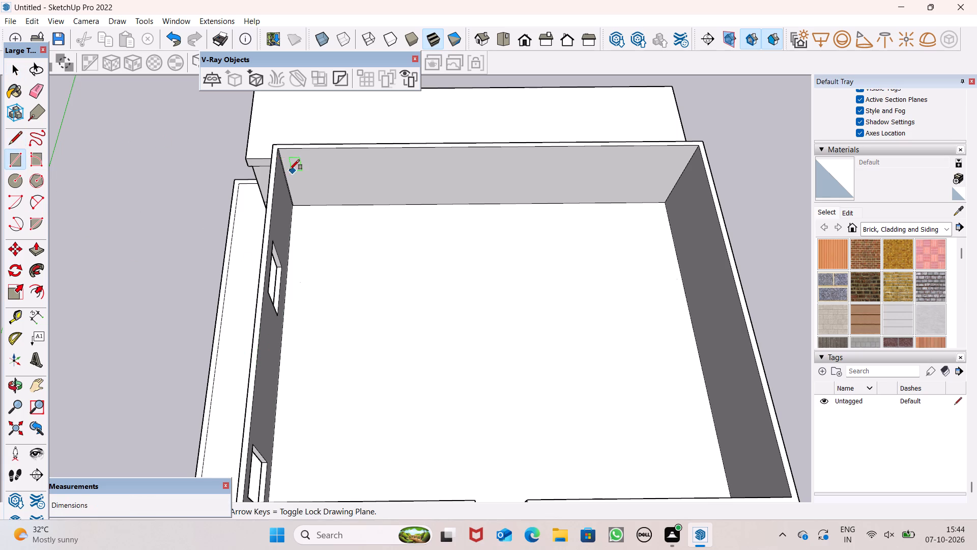
click(277, 148)
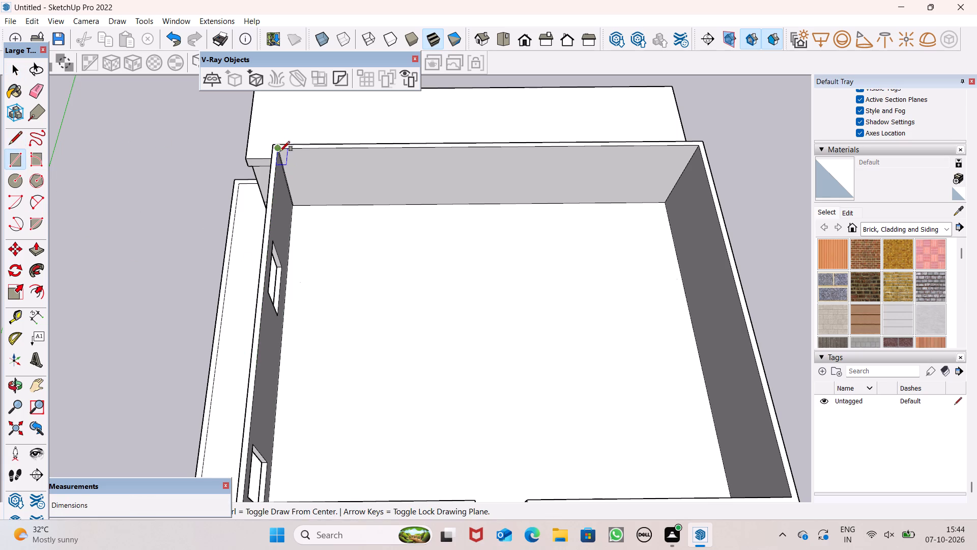
scroll(372, 212, down, 2)
scroll(404, 147, down, 3)
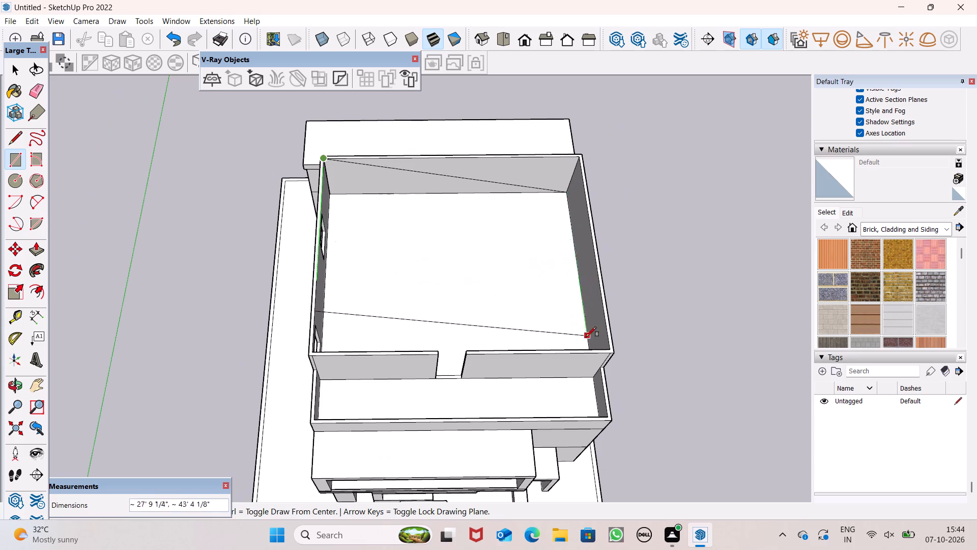
scroll(592, 346, up, 12)
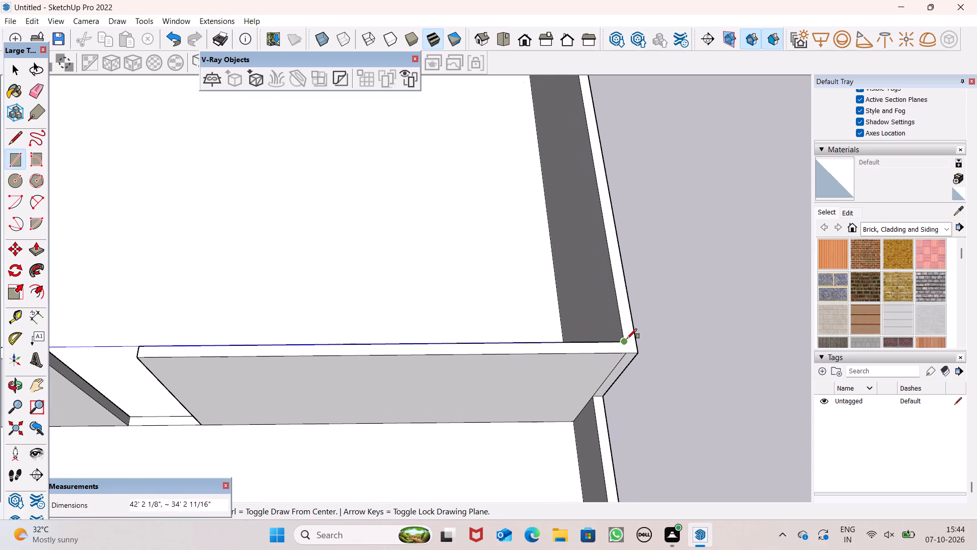
click(627, 339)
scroll(617, 308, down, 1)
key(space)
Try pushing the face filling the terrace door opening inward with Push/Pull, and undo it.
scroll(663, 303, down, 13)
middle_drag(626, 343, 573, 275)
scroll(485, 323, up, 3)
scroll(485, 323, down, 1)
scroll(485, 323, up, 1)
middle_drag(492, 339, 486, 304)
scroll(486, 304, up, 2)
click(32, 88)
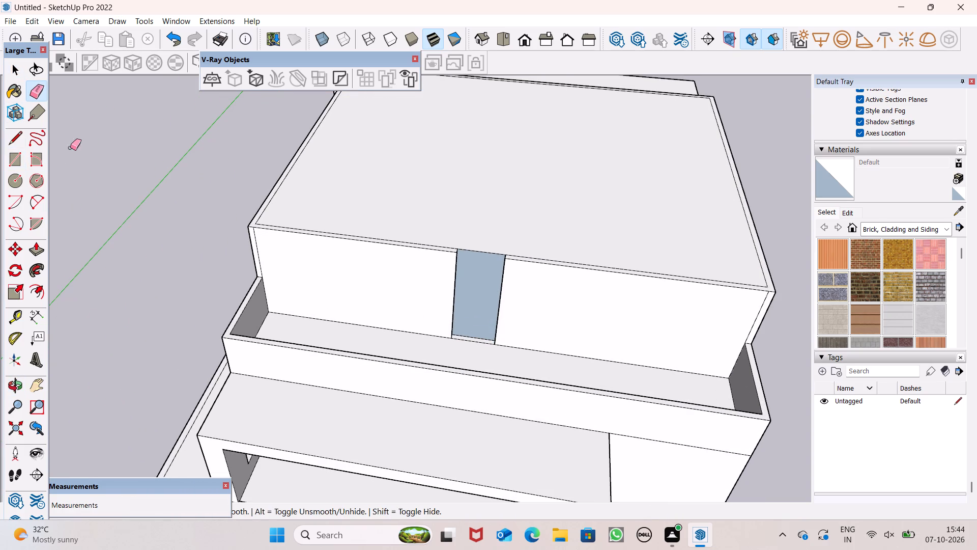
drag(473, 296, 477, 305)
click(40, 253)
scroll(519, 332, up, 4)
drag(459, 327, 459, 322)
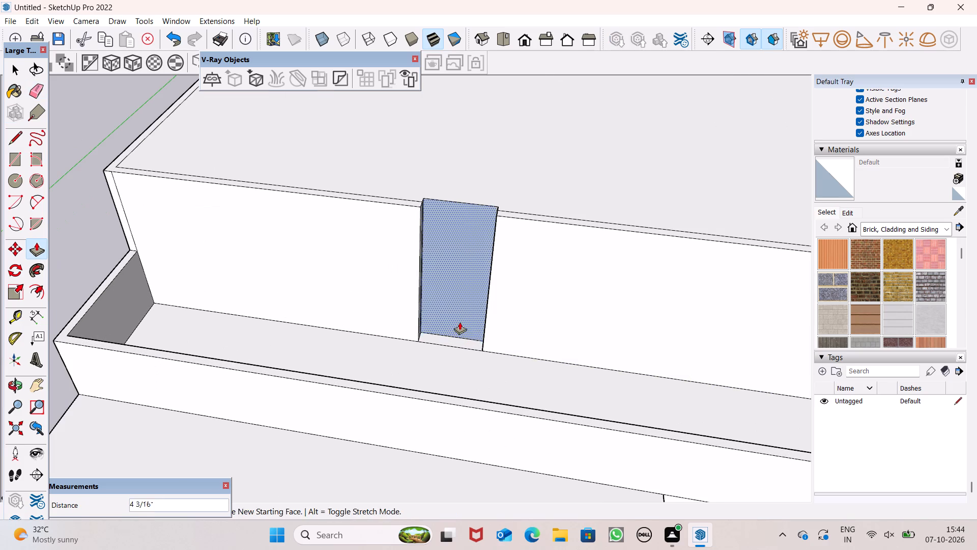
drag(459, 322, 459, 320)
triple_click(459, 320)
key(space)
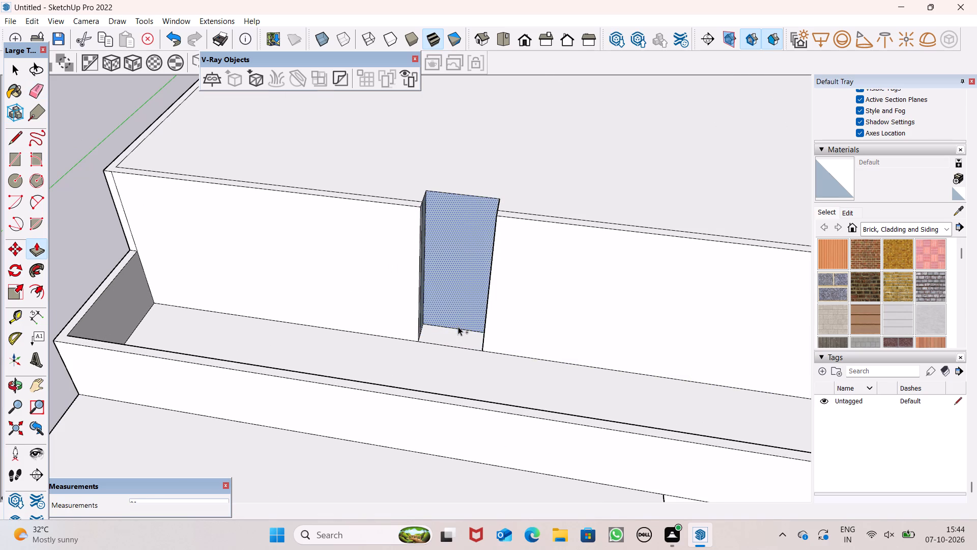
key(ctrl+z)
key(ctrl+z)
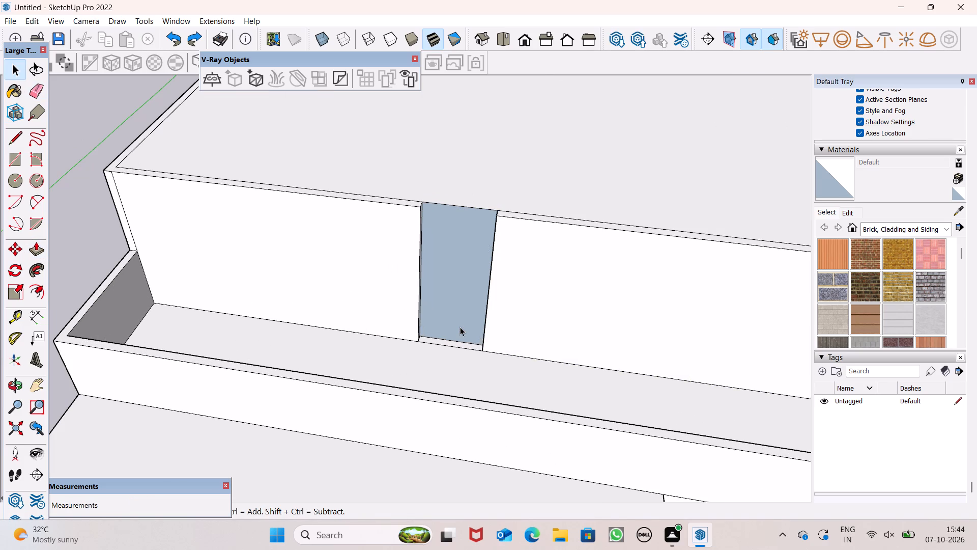
Push/Pull the underside of the top-level roof face by 2", reaching it through the tall upper window opening.
scroll(462, 327, down, 3)
key(space)
middle_drag(572, 301, 877, 197)
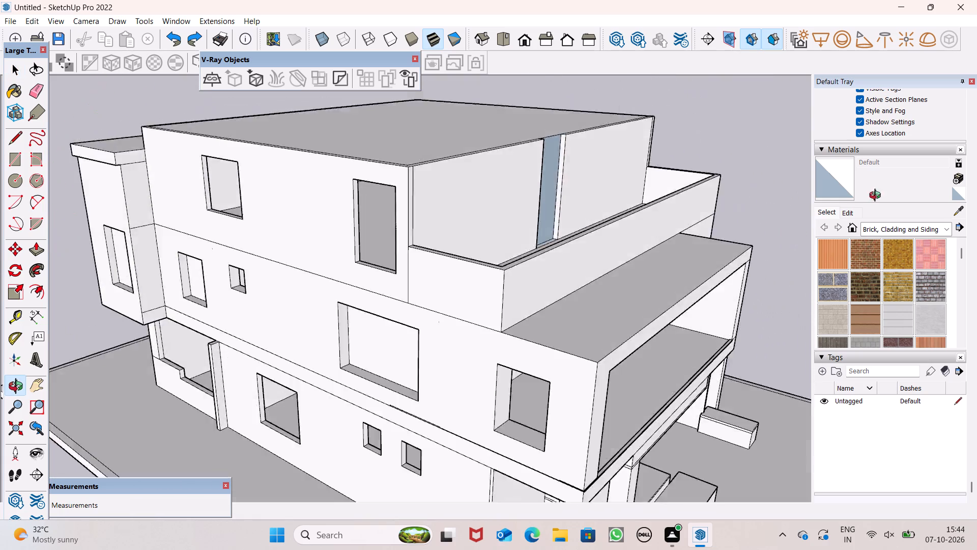
middle_drag(877, 197, 976, 74)
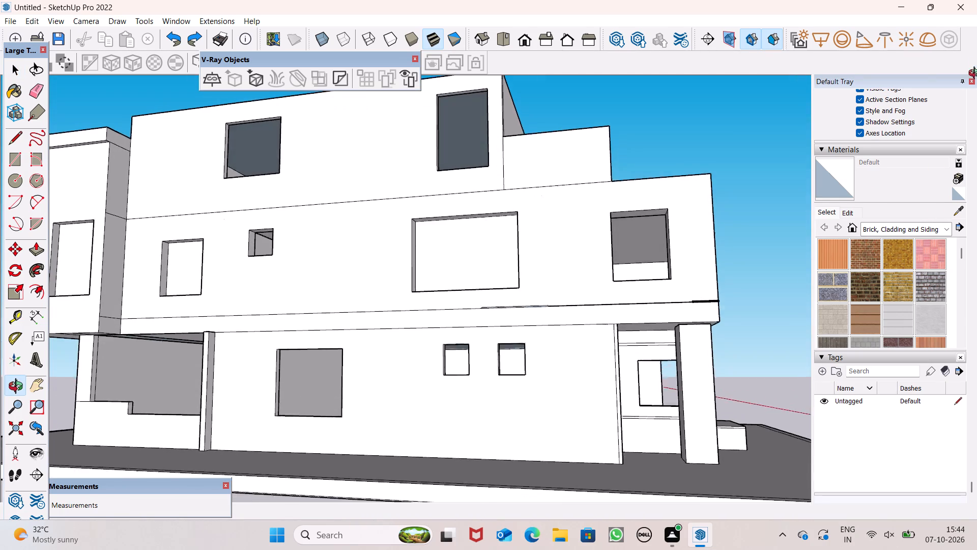
middle_drag(976, 74, 976, 70)
scroll(95, 88, up, 1)
scroll(0, 140, up, 1)
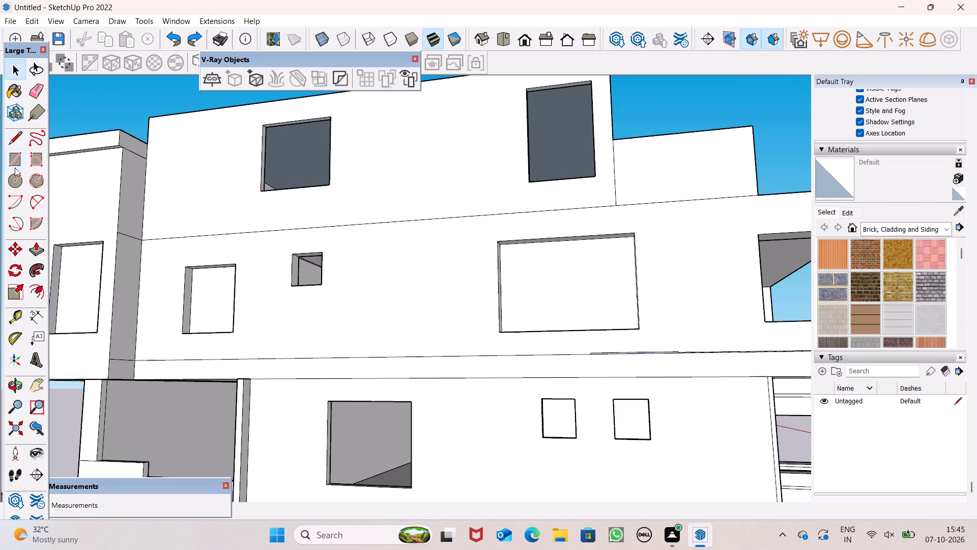
drag(39, 251, 47, 246)
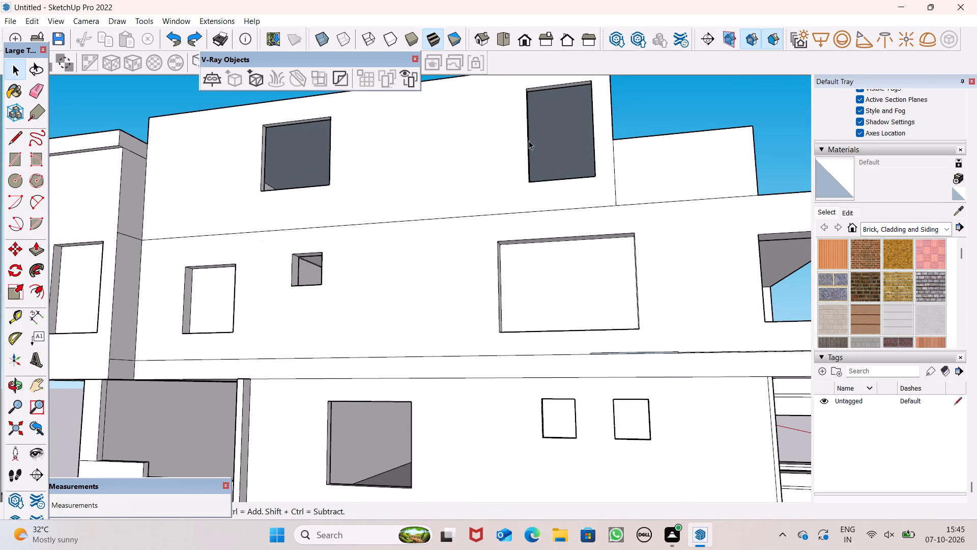
middle_drag(564, 144, 563, 197)
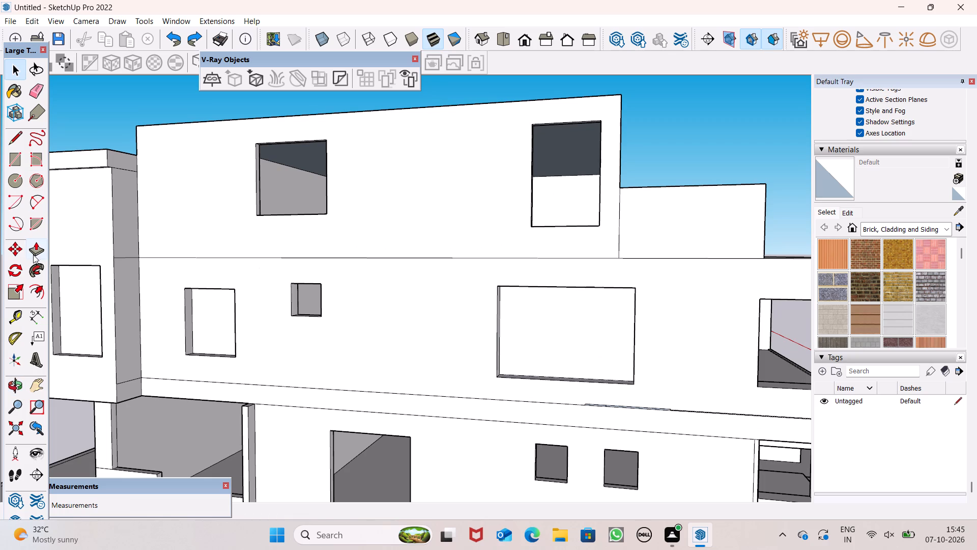
click(33, 255)
scroll(362, 230, down, 5)
middle_drag(488, 227, 426, 303)
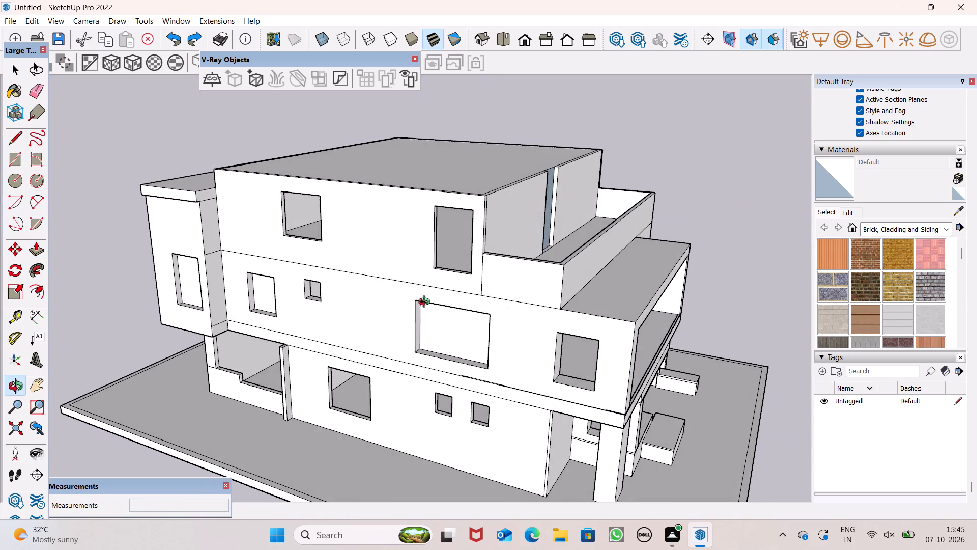
middle_drag(426, 303, 432, 326)
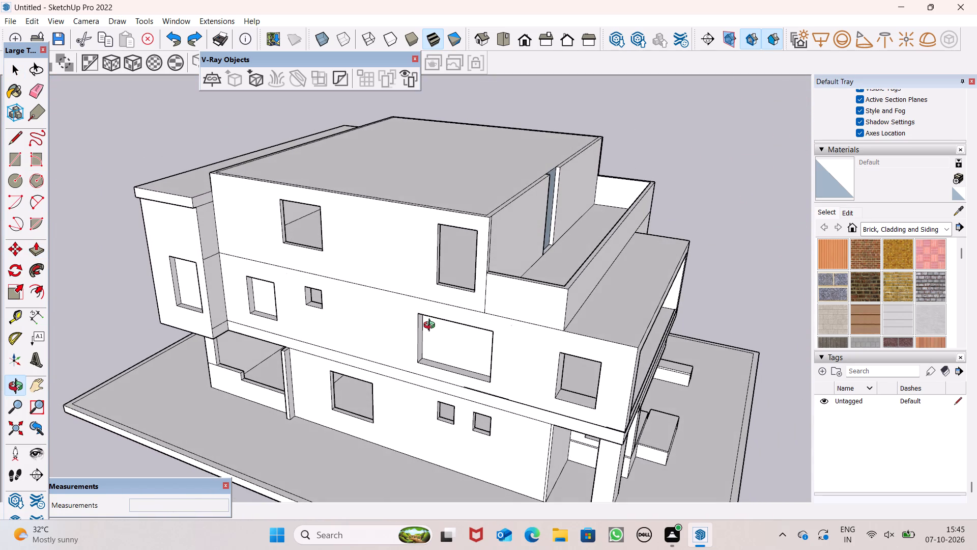
middle_drag(432, 326, 481, 194)
click(483, 171)
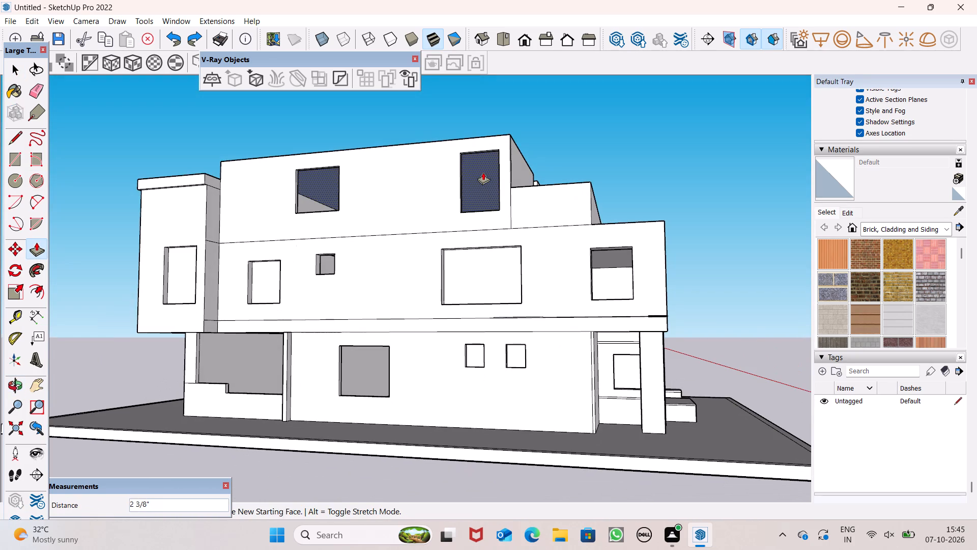
key(2)
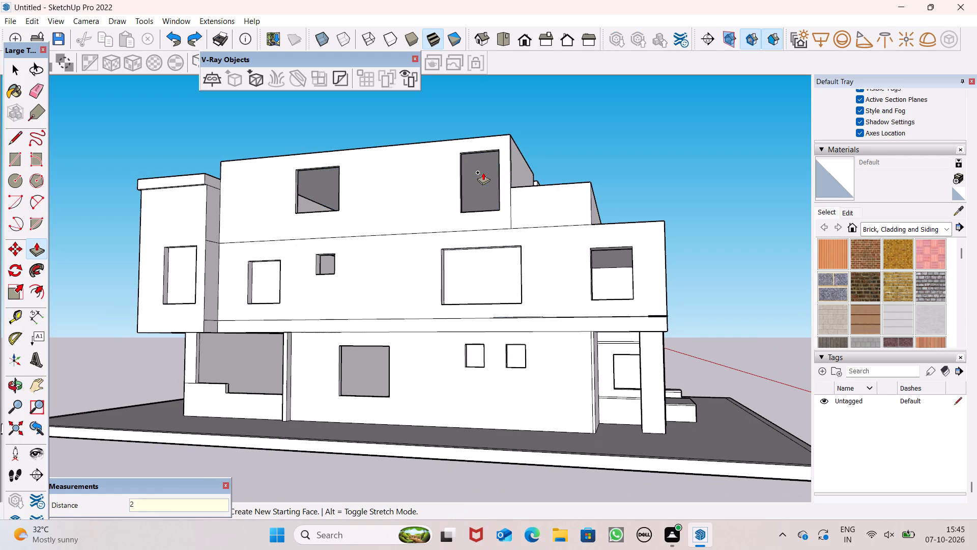
key(shift+quotedbl)
key(Return)
scroll(496, 167, down, 6)
key(space)
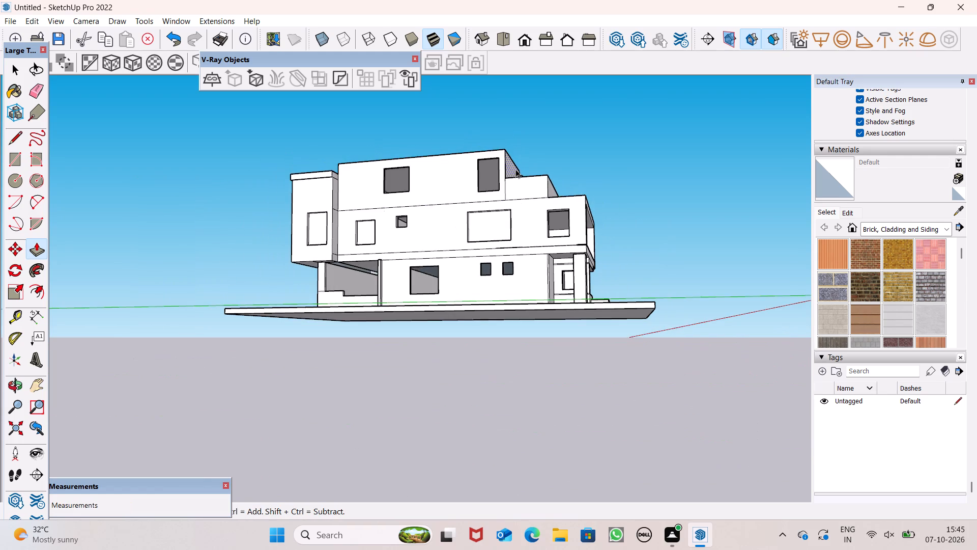
middle_drag(515, 169, 254, 479)
scroll(368, 368, down, 2)
scroll(479, 321, up, 5)
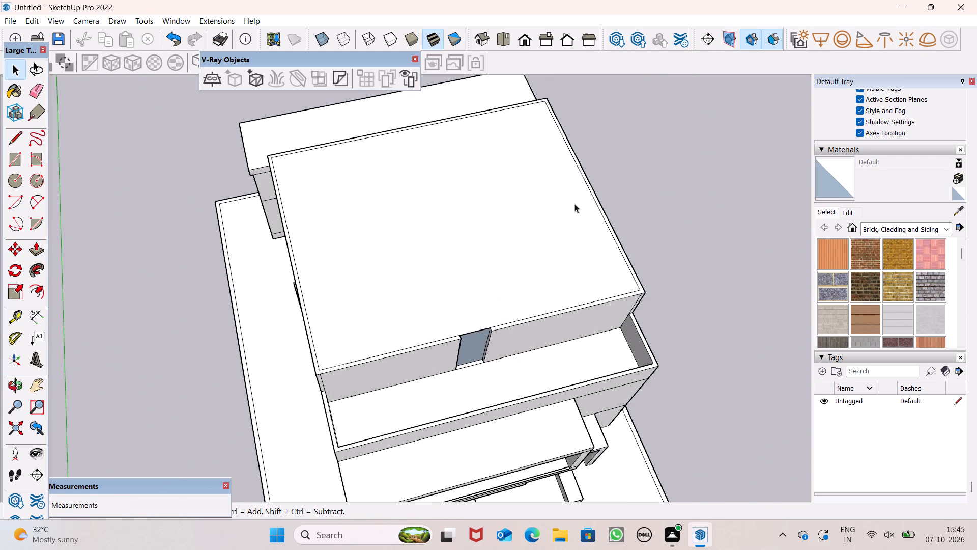
Push/Pull the top face of the top-level walls up by 6' around the roof.
middle_drag(605, 248, 576, 318)
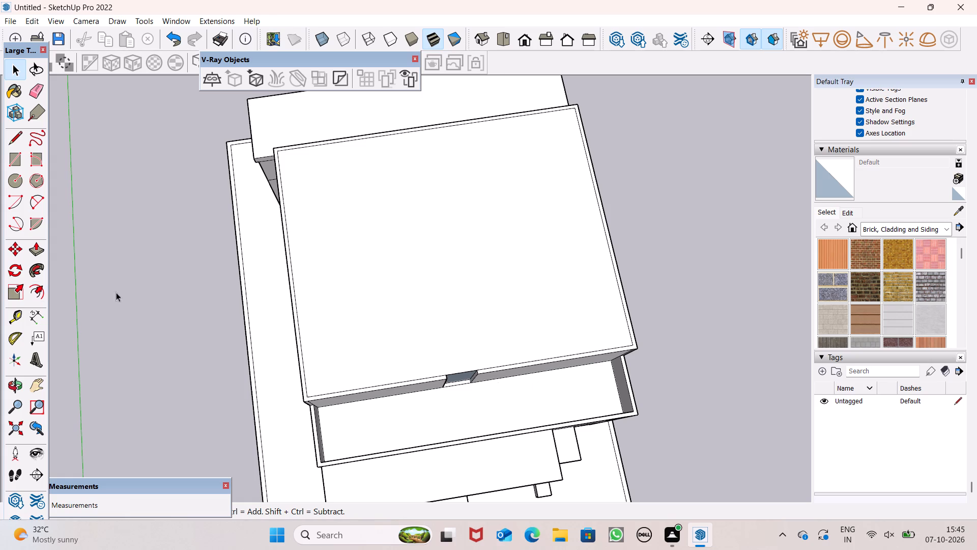
click(35, 245)
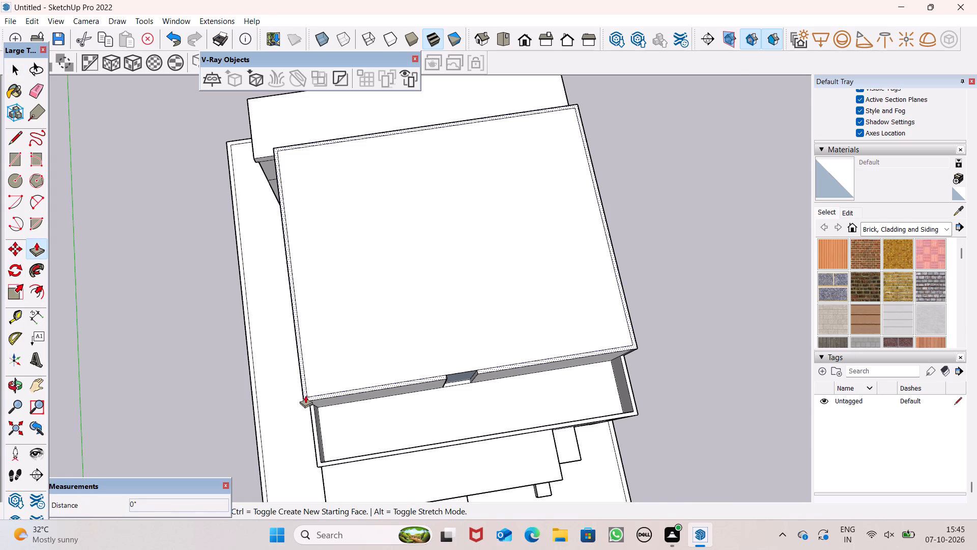
scroll(299, 394, up, 5)
drag(311, 398, 308, 370)
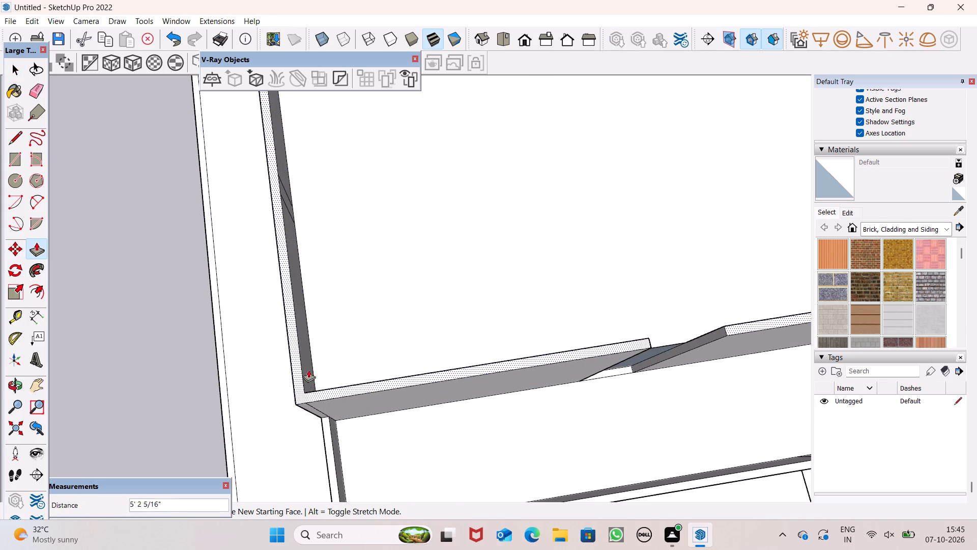
drag(308, 370, 306, 359)
text(6')
key(Return)
scroll(297, 350, down, 6)
scroll(297, 350, up, 1)
scroll(297, 350, down, 1)
key(space)
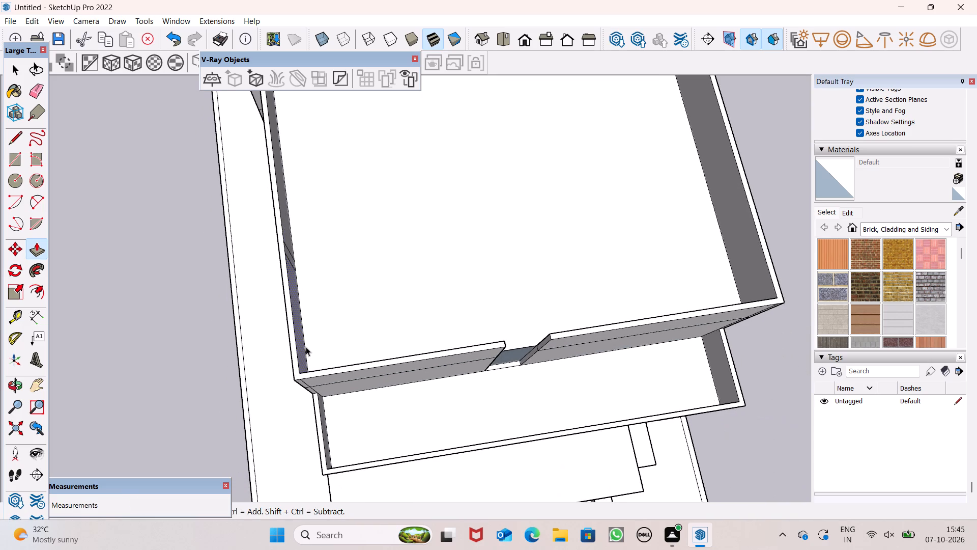
Erase the pair of stray vertical lines partway along the inner face of the raised wall.
scroll(306, 346, down, 1)
middle_drag(306, 353, 310, 163)
scroll(367, 227, down, 4)
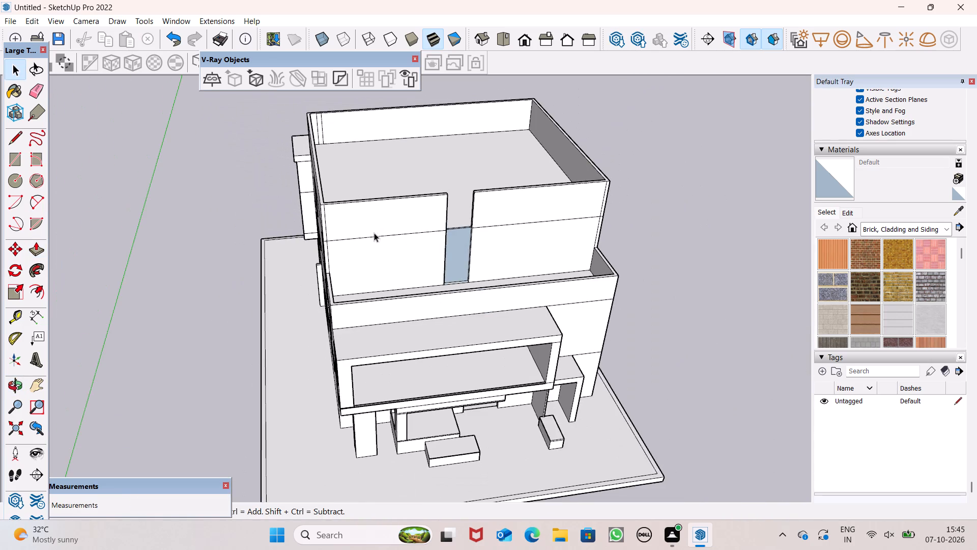
middle_drag(374, 233, 514, 215)
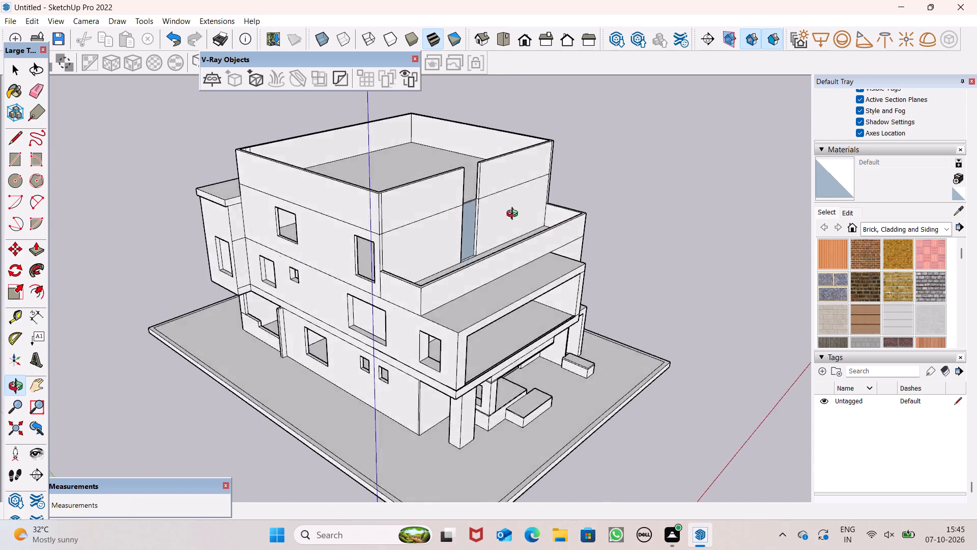
middle_drag(514, 215, 107, 249)
scroll(478, 107, up, 1)
scroll(479, 105, down, 1)
scroll(479, 105, up, 5)
scroll(477, 104, down, 1)
scroll(477, 104, up, 5)
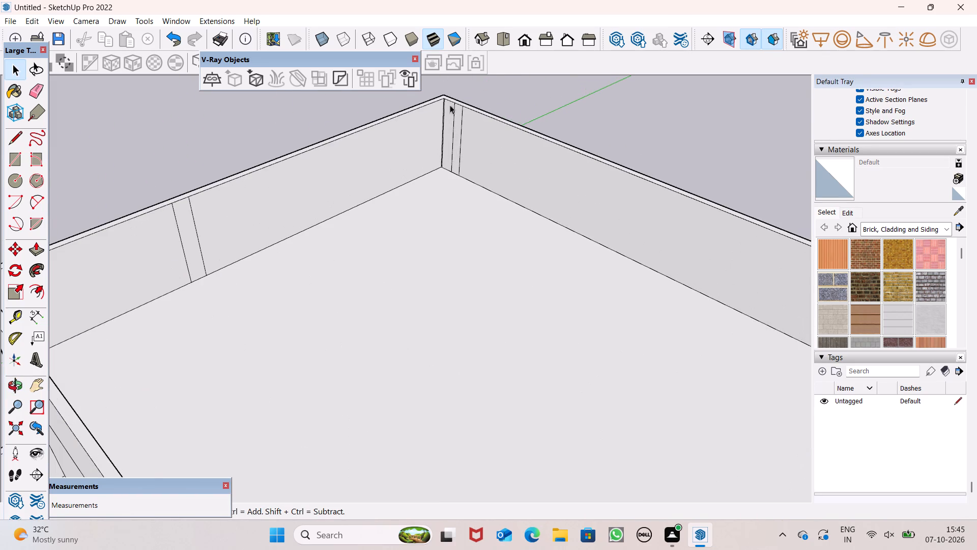
click(46, 98)
drag(134, 246, 151, 247)
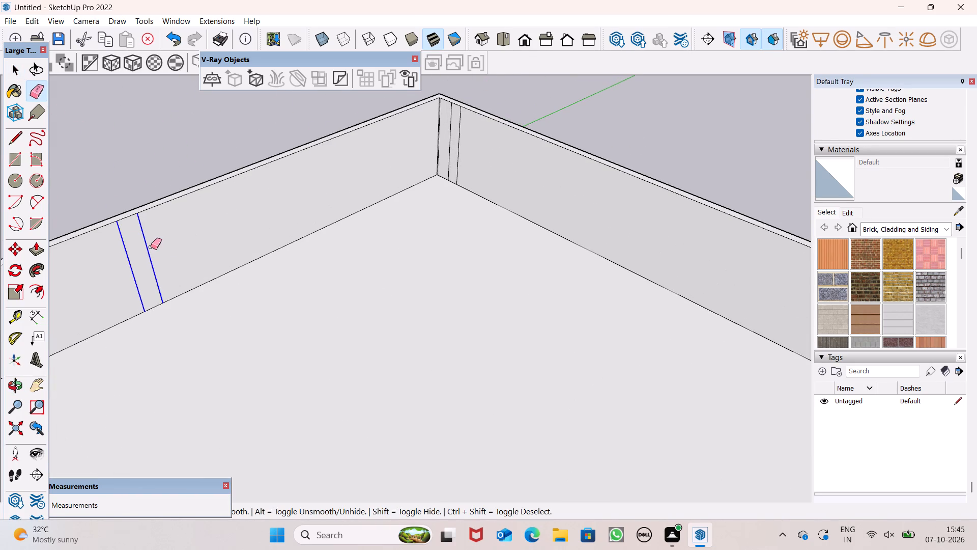
drag(151, 247, 158, 245)
scroll(449, 122, up, 2)
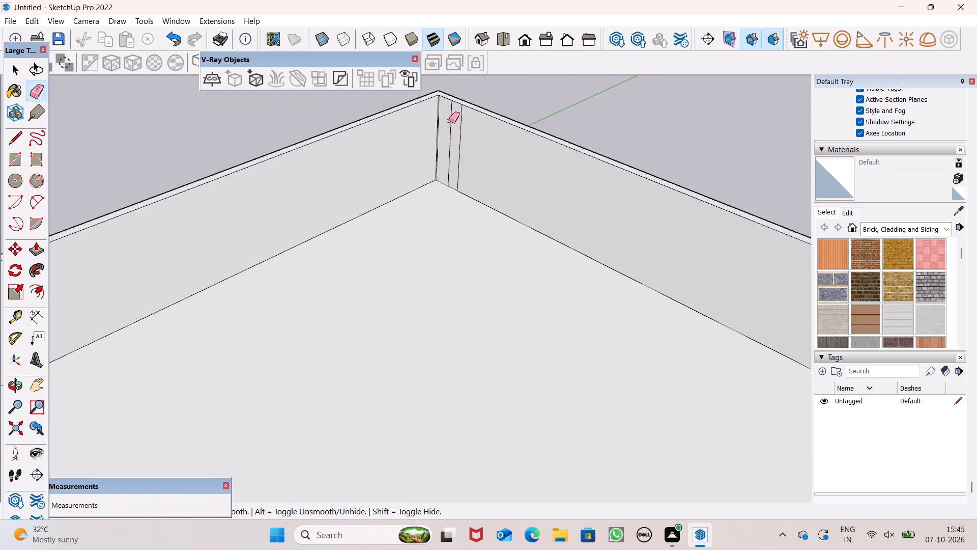
Erase the stray vertical lines beside the inner corner of the raised top-level walls.
scroll(449, 121, up, 4)
scroll(448, 119, down, 1)
scroll(456, 120, up, 3)
scroll(457, 121, down, 1)
drag(453, 125, 470, 137)
click(470, 137)
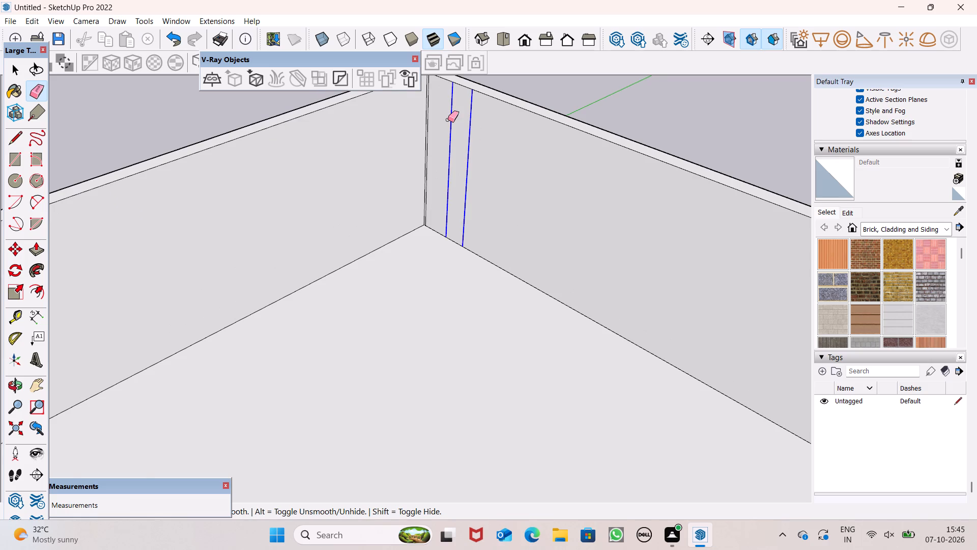
scroll(446, 117, up, 11)
click(445, 129)
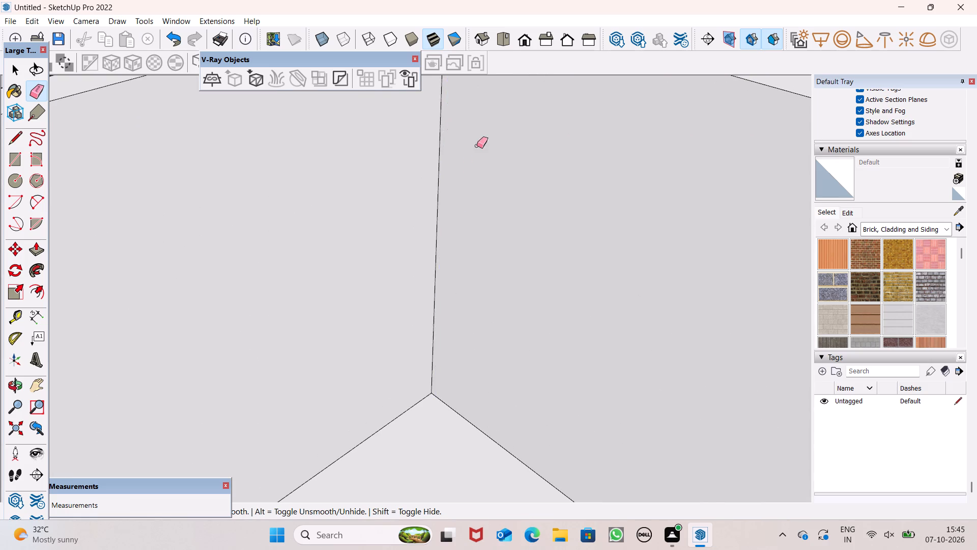
Erase the leftover vertical and horizontal seam lines on the outer wall face above the end block's roof.
scroll(484, 170, down, 8)
middle_drag(549, 209, 119, 269)
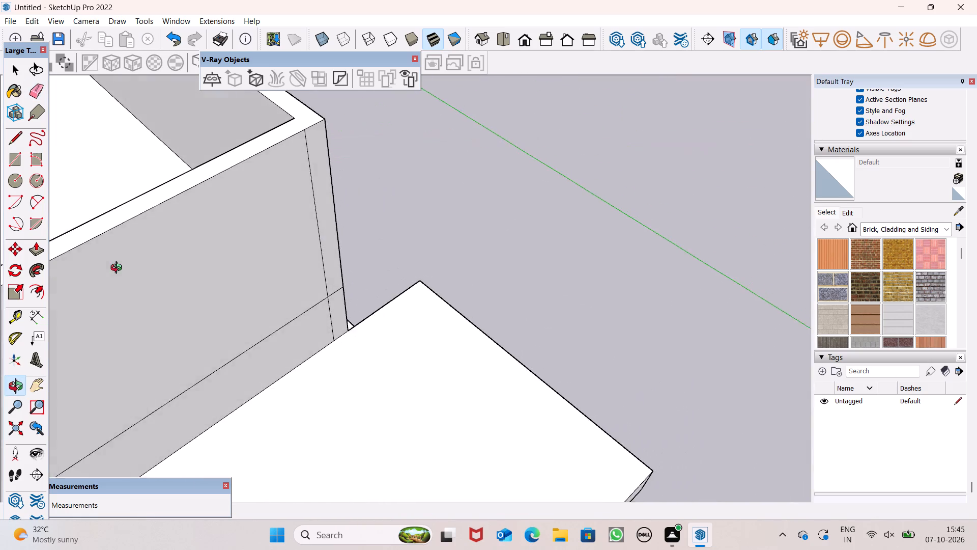
middle_drag(119, 269, 85, 256)
drag(329, 260, 322, 286)
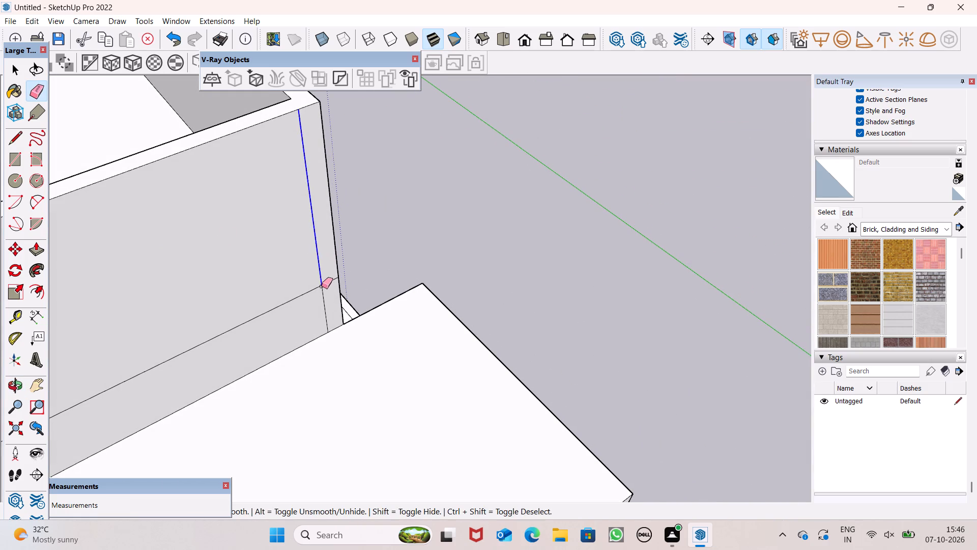
drag(322, 286, 324, 290)
scroll(411, 239, down, 4)
scroll(363, 172, up, 1)
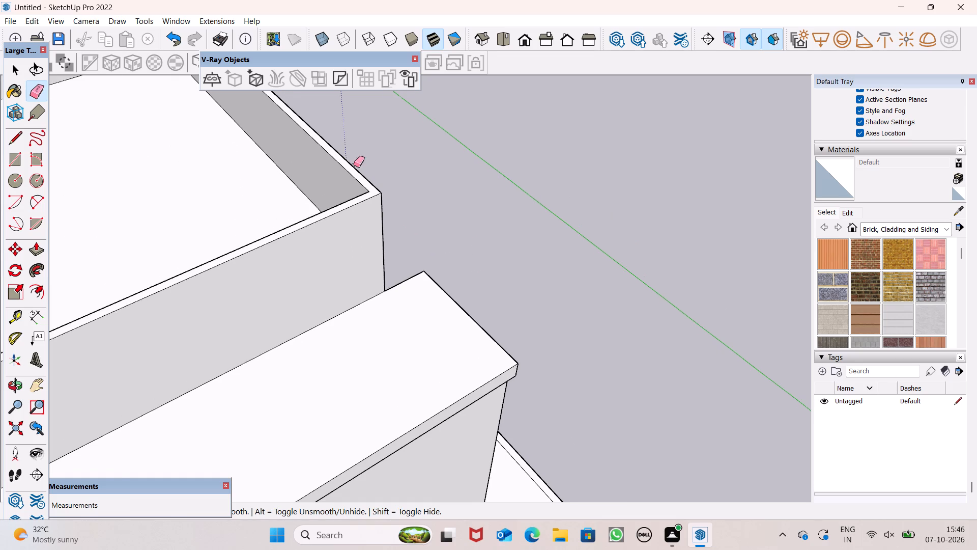
Examine the raised top-level walls and the house's massing from the rear, side and front.
scroll(354, 165, down, 9)
scroll(453, 225, up, 1)
scroll(453, 225, down, 4)
middle_drag(473, 228, 73, 179)
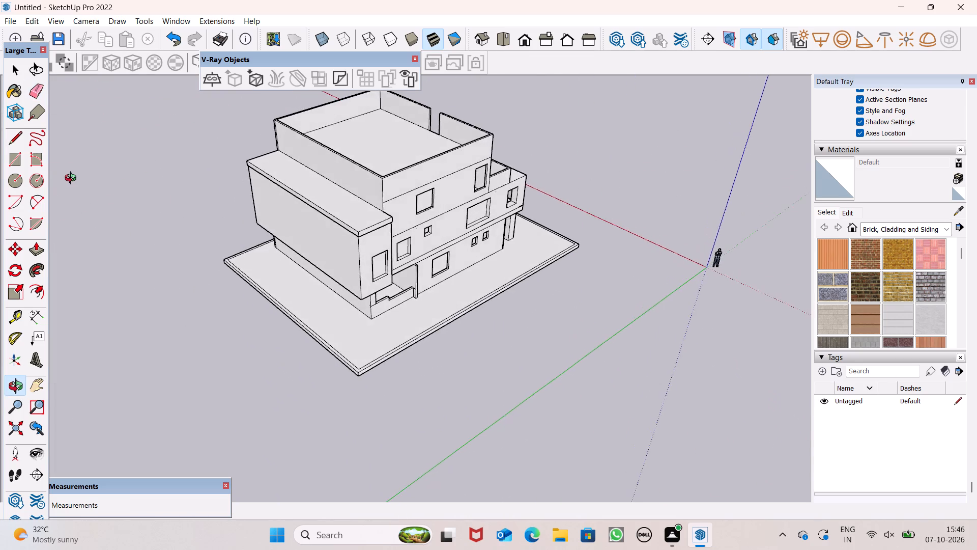
middle_drag(73, 179, 575, 200)
middle_drag(439, 271, 549, 260)
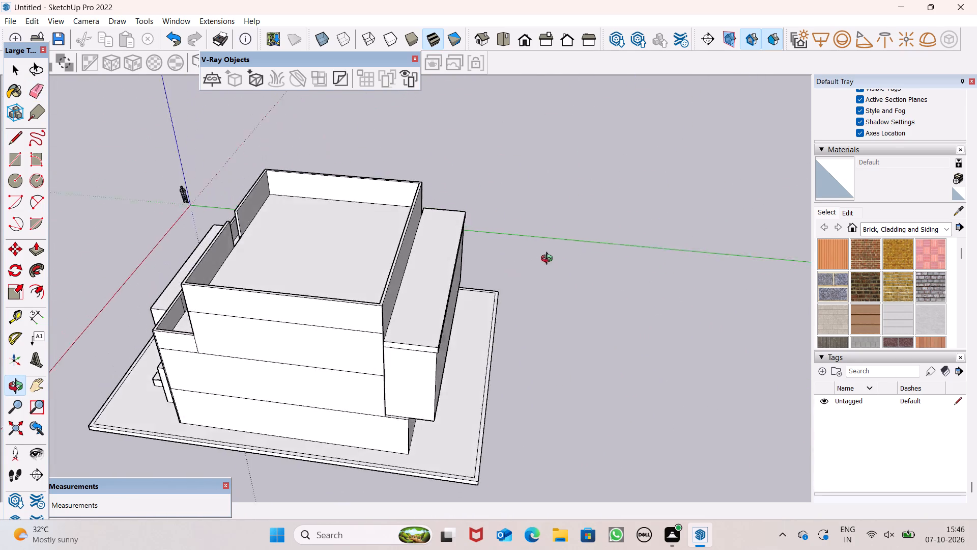
middle_drag(549, 260, 567, 254)
scroll(572, 254, up, 1)
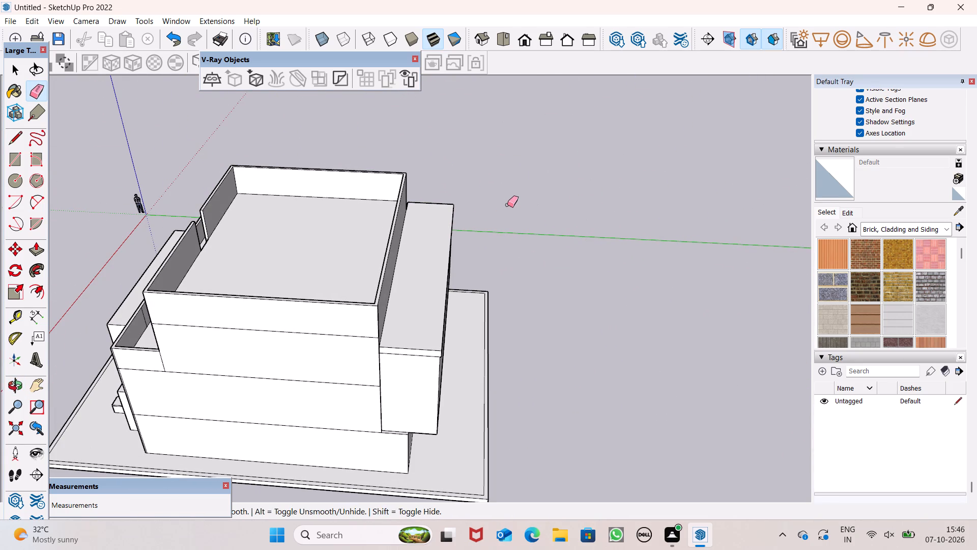
scroll(505, 213, down, 3)
middle_drag(410, 277, 616, 244)
scroll(441, 241, up, 1)
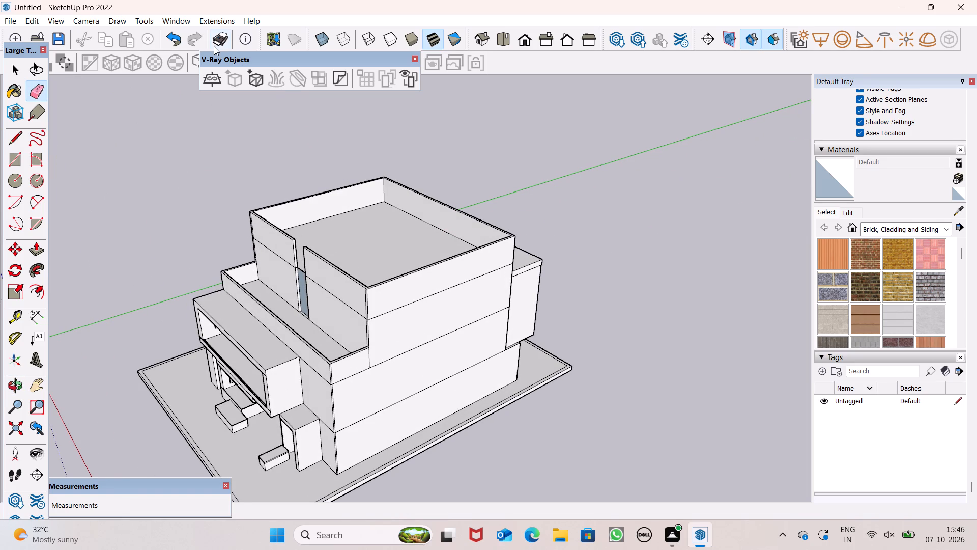
scroll(283, 183, down, 3)
scroll(323, 244, up, 1)
middle_drag(323, 244, 448, 189)
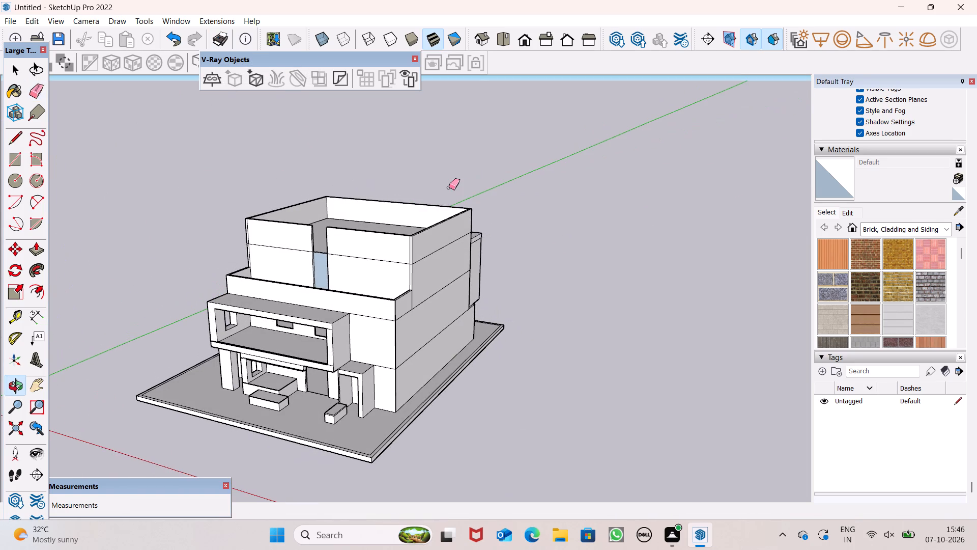
scroll(209, 214, up, 3)
scroll(231, 223, down, 1)
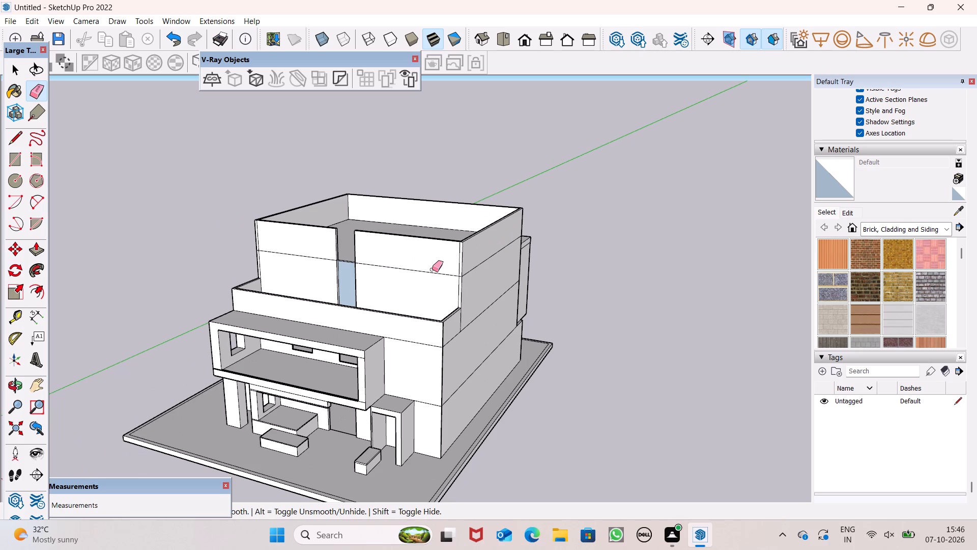
middle_drag(365, 272, 472, 331)
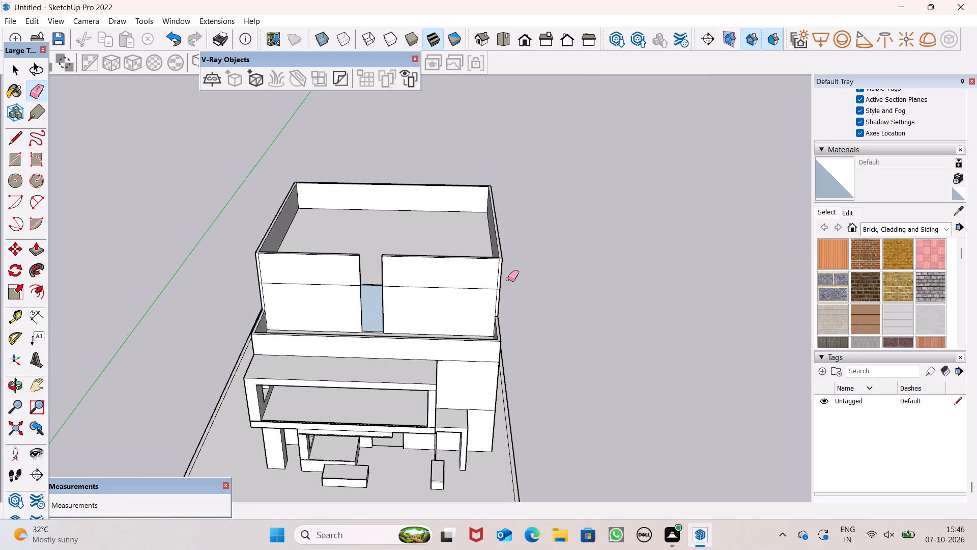
middle_drag(506, 288, 436, 349)
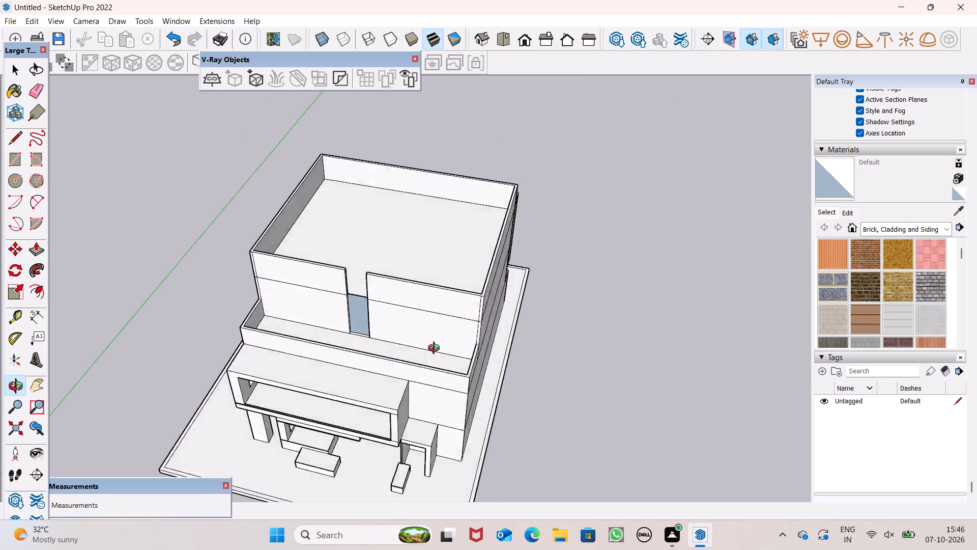
middle_drag(436, 349, 414, 256)
Draw a rectangle about 8' 4" by 8' 4" on the top-level front wall, between the terrace door and the outer corner.
scroll(399, 274, up, 1)
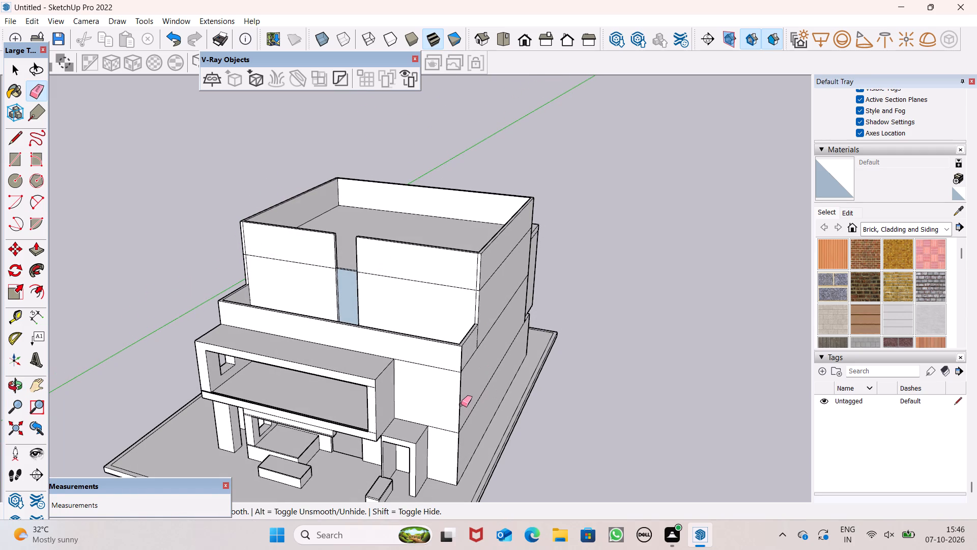
scroll(462, 401, up, 1)
middle_drag(397, 343, 417, 372)
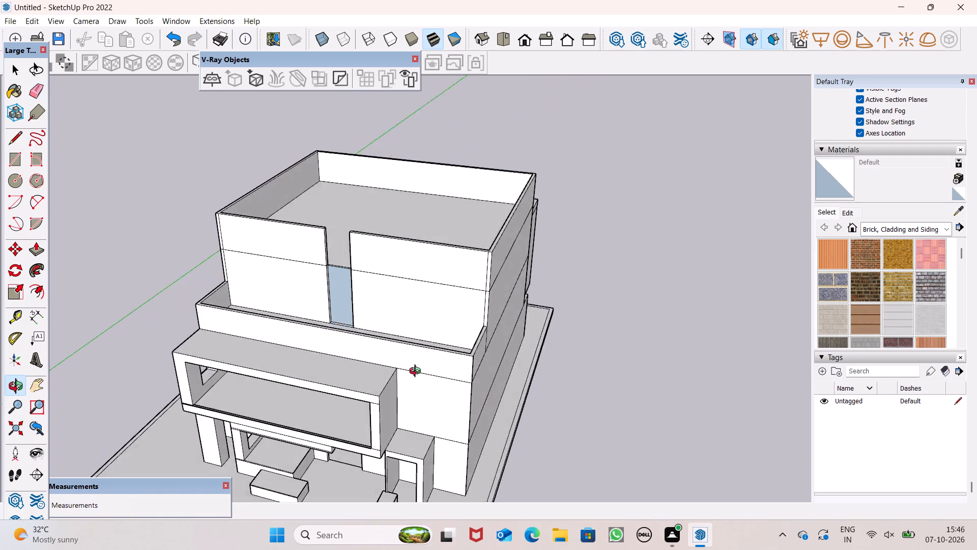
middle_drag(417, 372, 444, 363)
scroll(474, 315, up, 6)
middle_drag(474, 327, 479, 359)
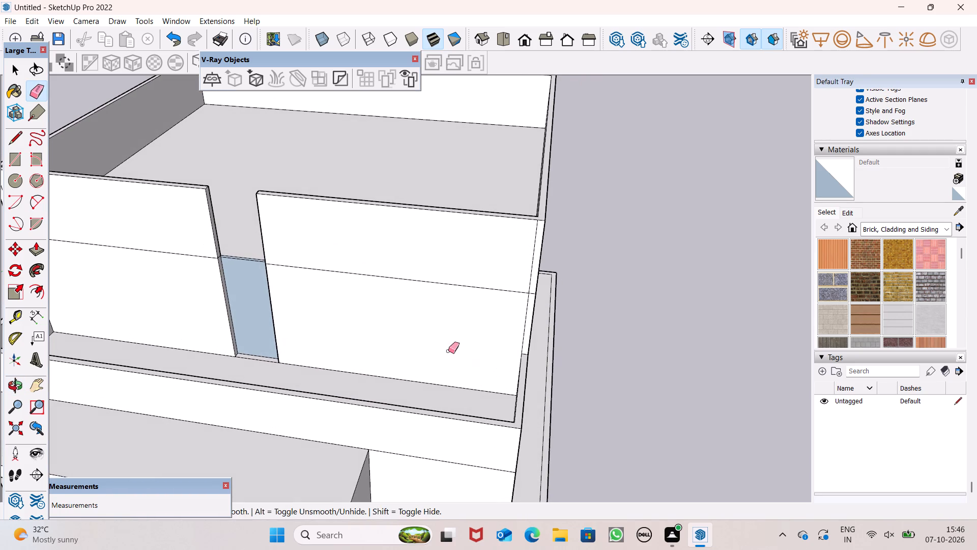
click(17, 160)
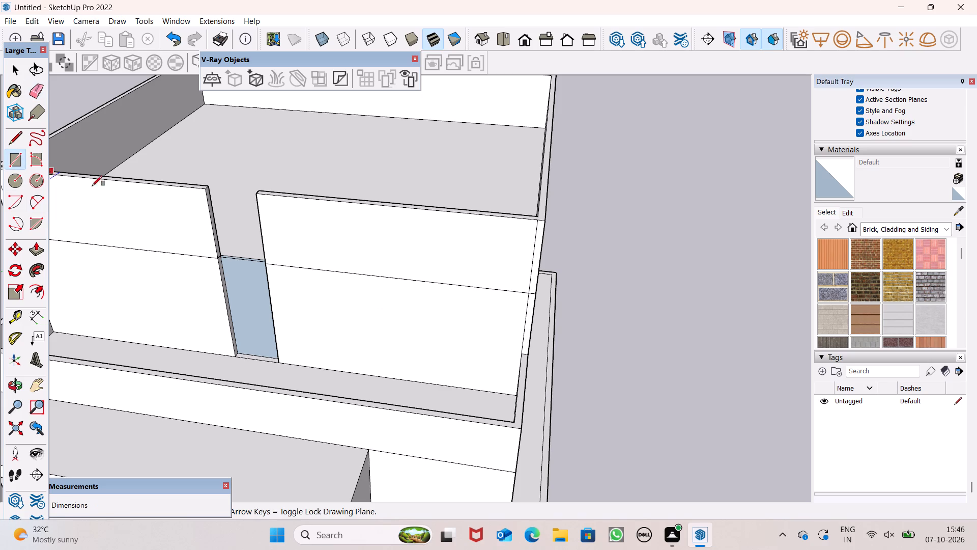
middle_drag(410, 337, 410, 322)
scroll(410, 335, up, 1)
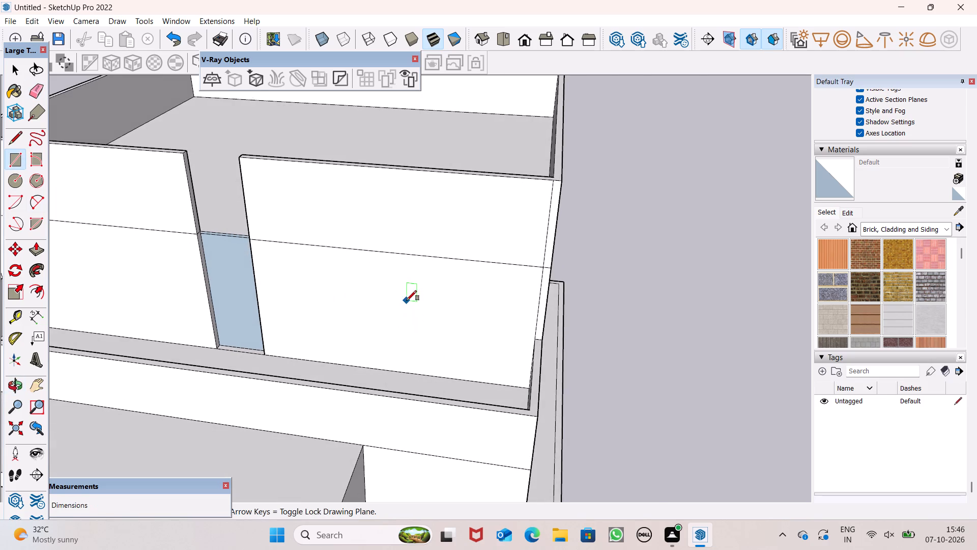
scroll(407, 300, up, 6)
middle_drag(417, 299, 418, 276)
scroll(416, 261, up, 1)
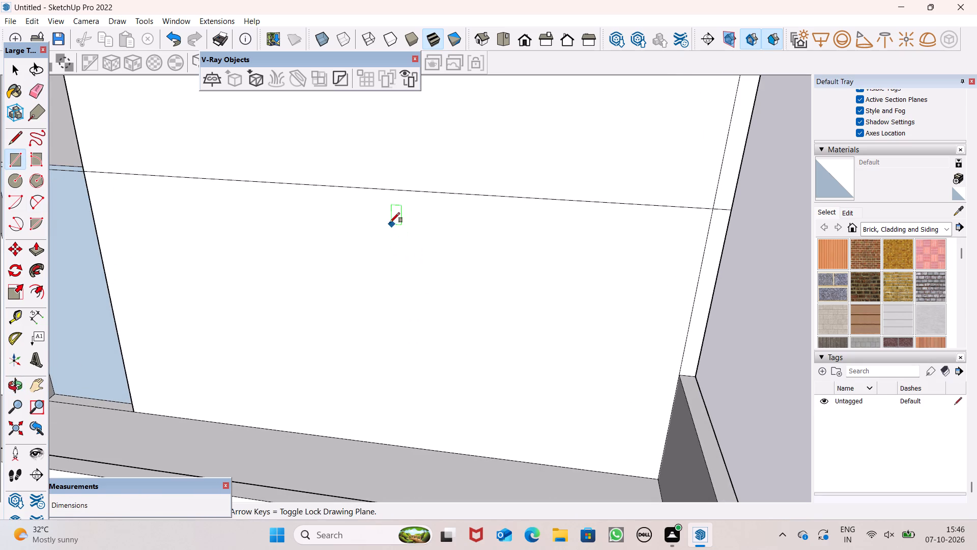
click(388, 217)
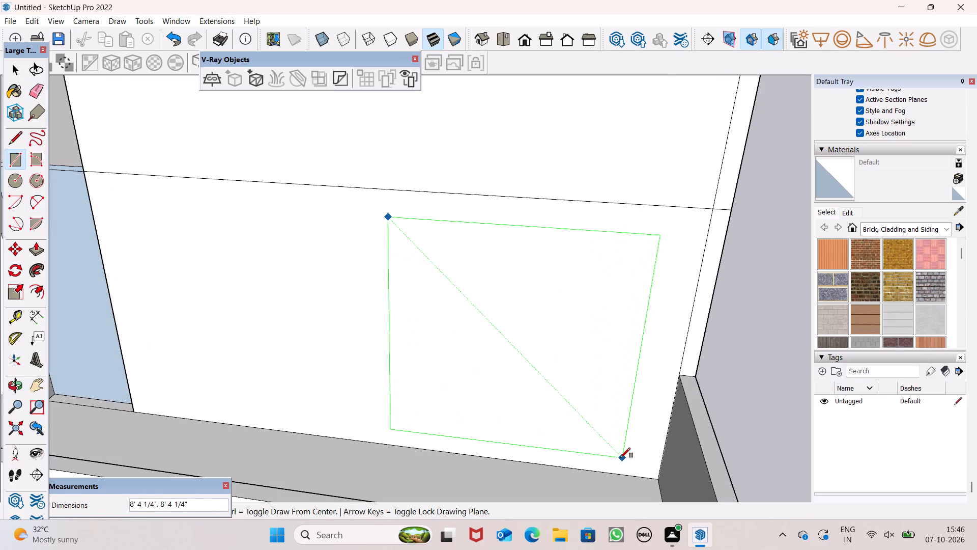
click(620, 458)
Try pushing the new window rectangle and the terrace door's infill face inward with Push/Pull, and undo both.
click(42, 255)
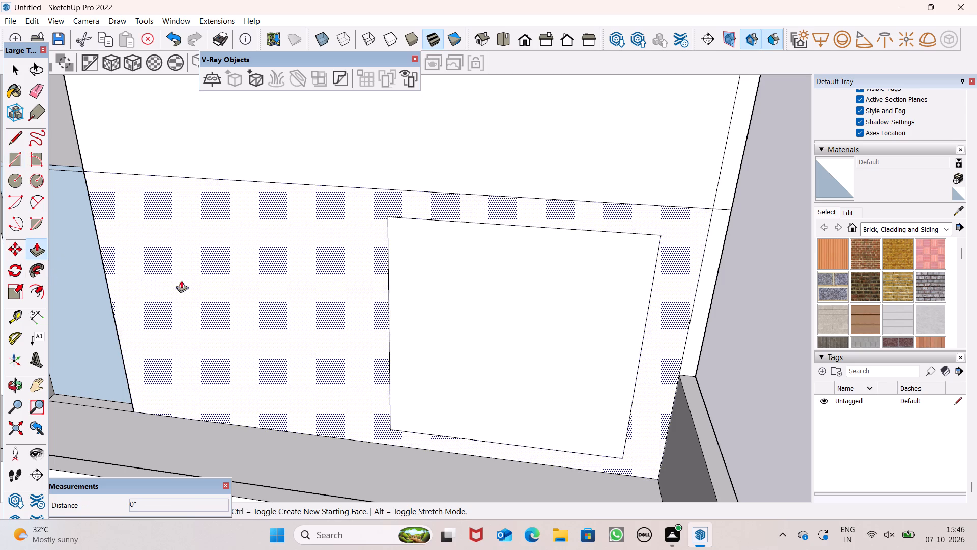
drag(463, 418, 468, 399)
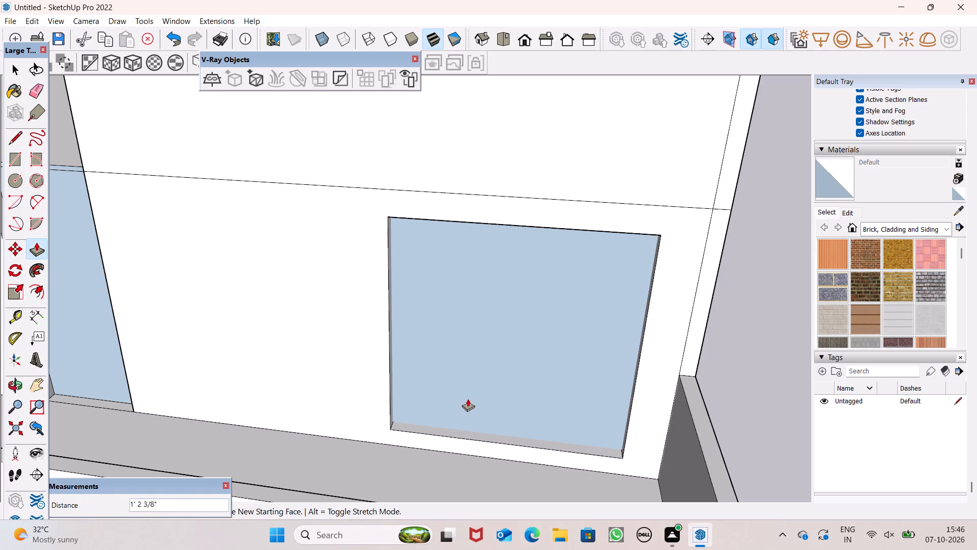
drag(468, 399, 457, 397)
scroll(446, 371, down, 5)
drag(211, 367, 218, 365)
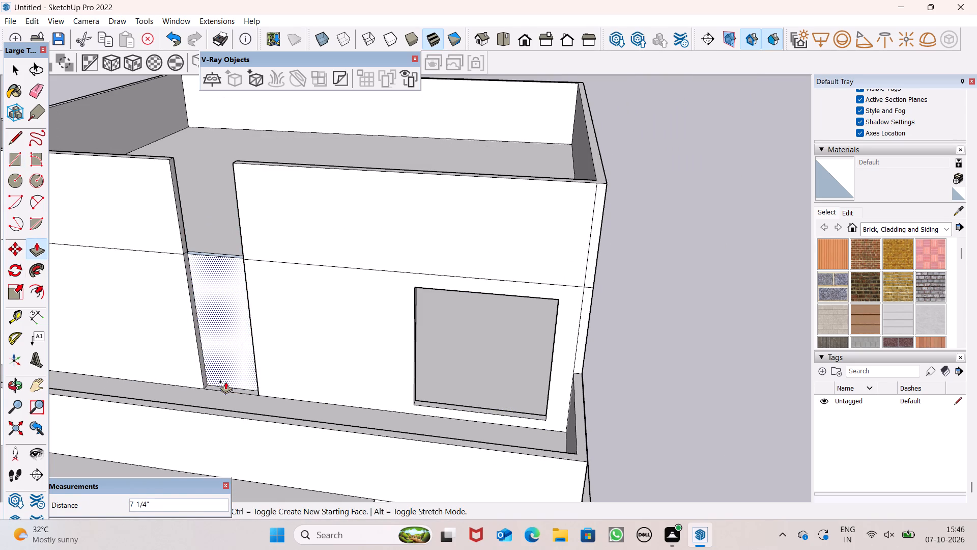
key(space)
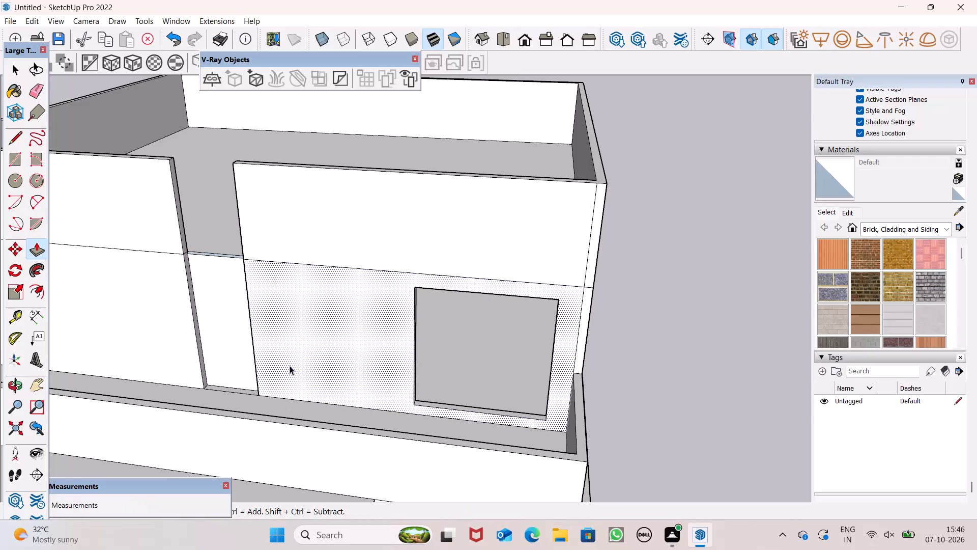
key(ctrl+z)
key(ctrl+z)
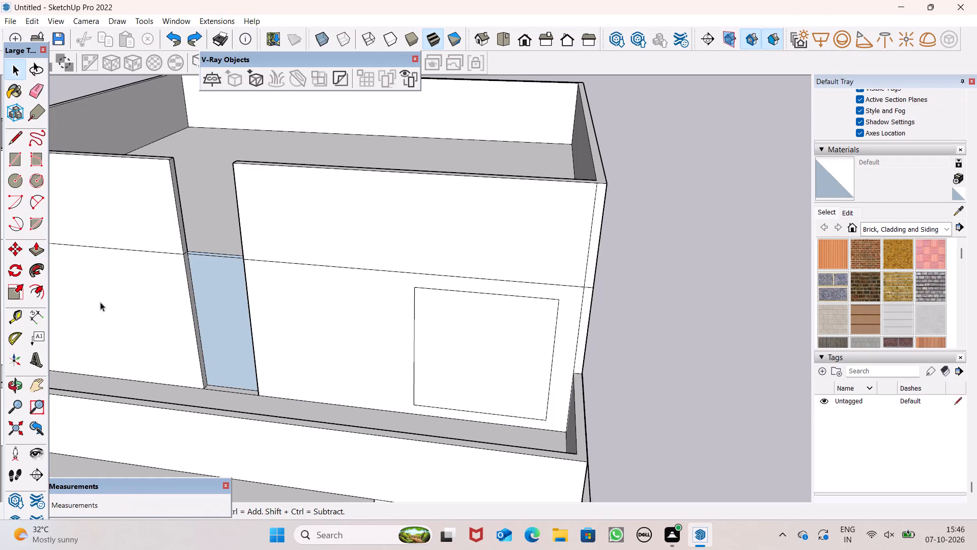
Push the window rectangle on the top-level front wall 6" inward to cut the window opening.
click(32, 258)
drag(464, 391, 474, 389)
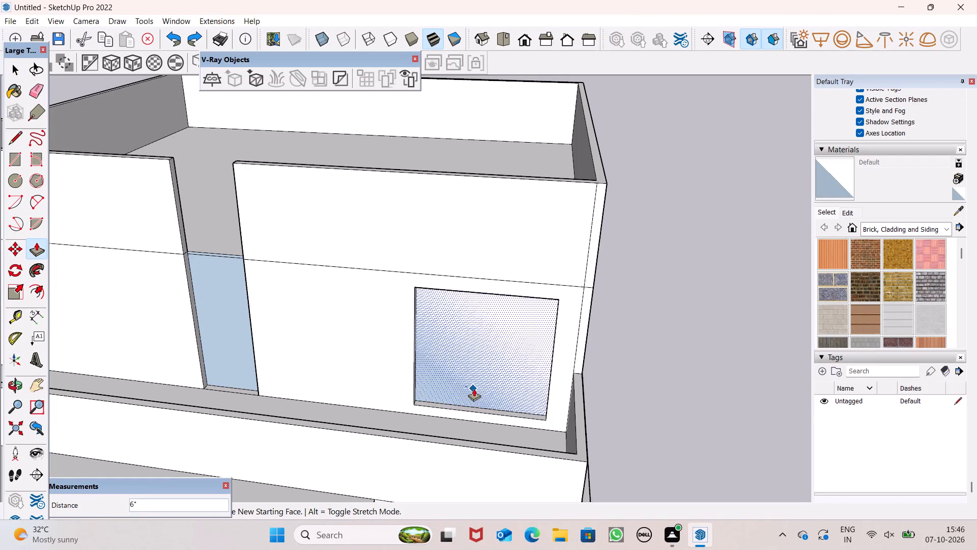
drag(474, 389, 475, 386)
key(space)
Raise the top face of the entrance frame beside the balcony box about 10' 8 5/8" to the box's roof level.
scroll(216, 114, down, 7)
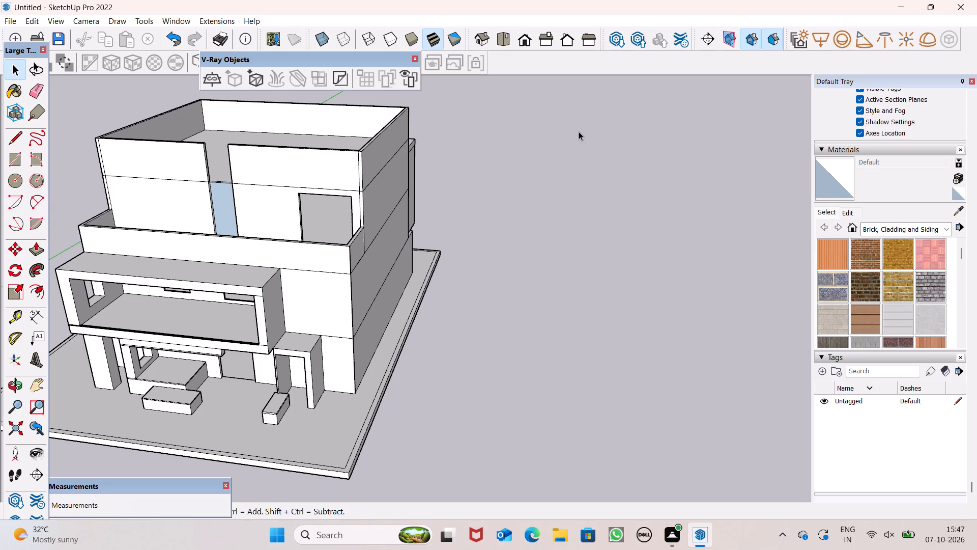
scroll(295, 323, up, 4)
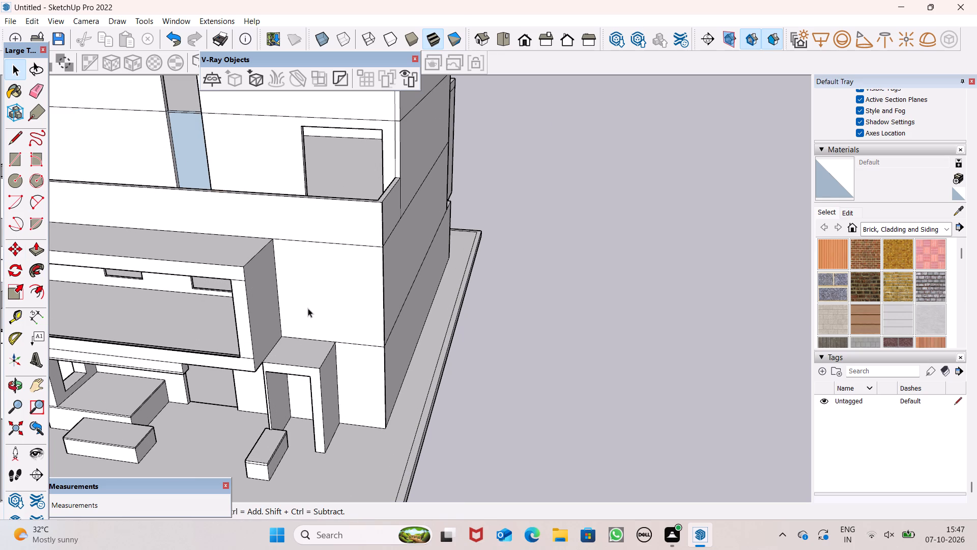
scroll(310, 306, down, 1)
scroll(406, 298, down, 2)
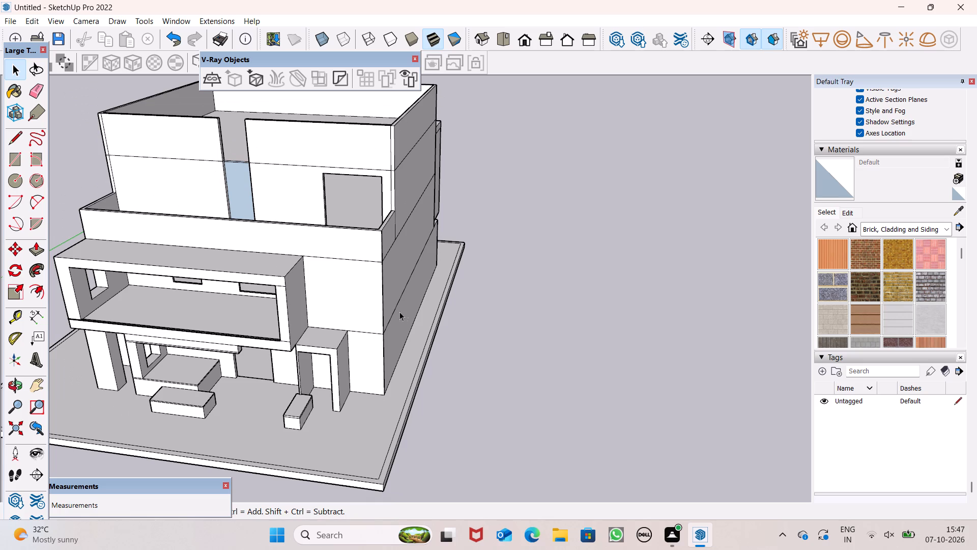
middle_drag(418, 314, 346, 290)
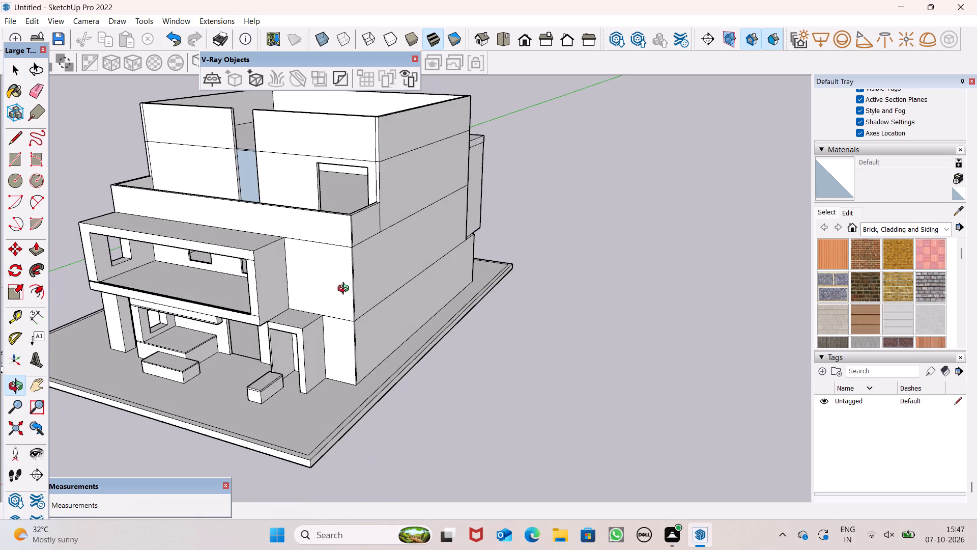
middle_drag(346, 290, 360, 252)
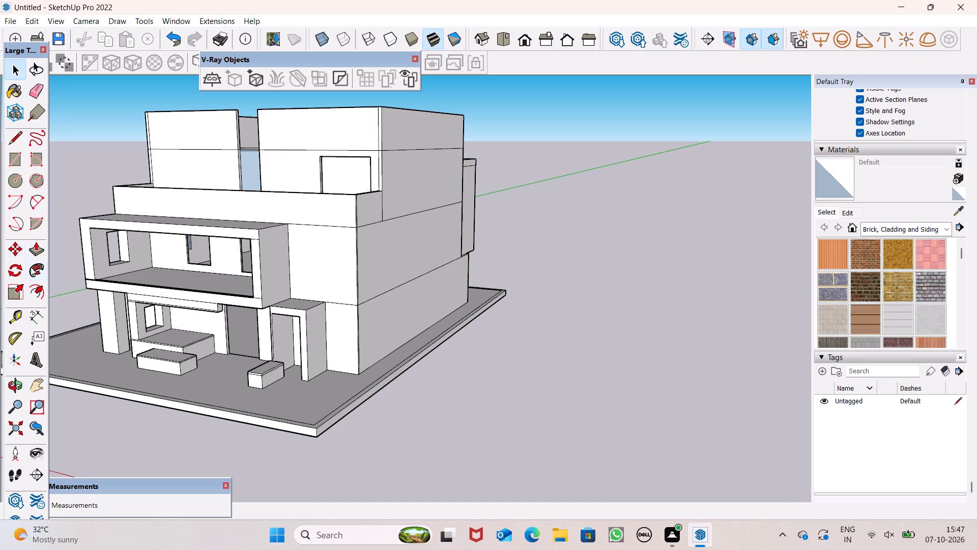
click(36, 251)
middle_drag(309, 302, 318, 399)
scroll(304, 364, up, 6)
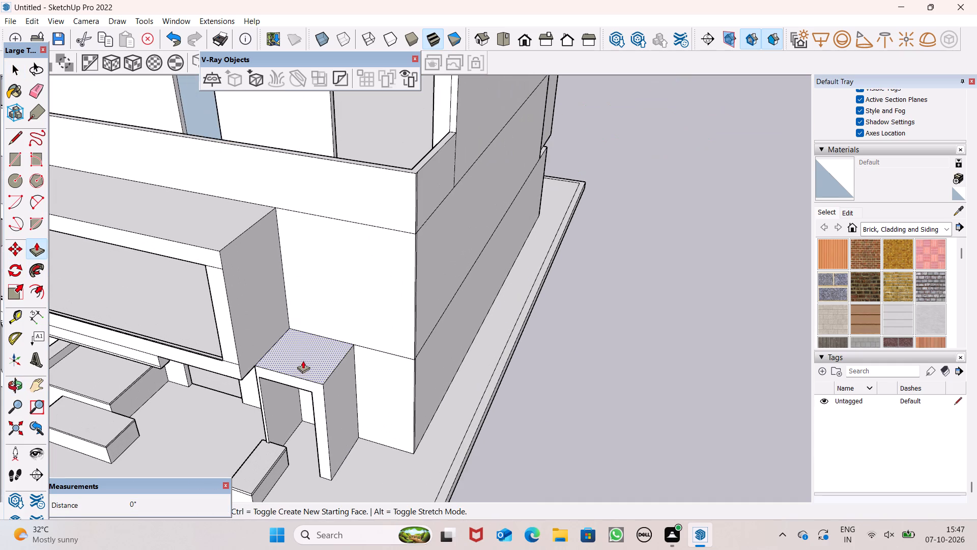
drag(302, 360, 223, 238)
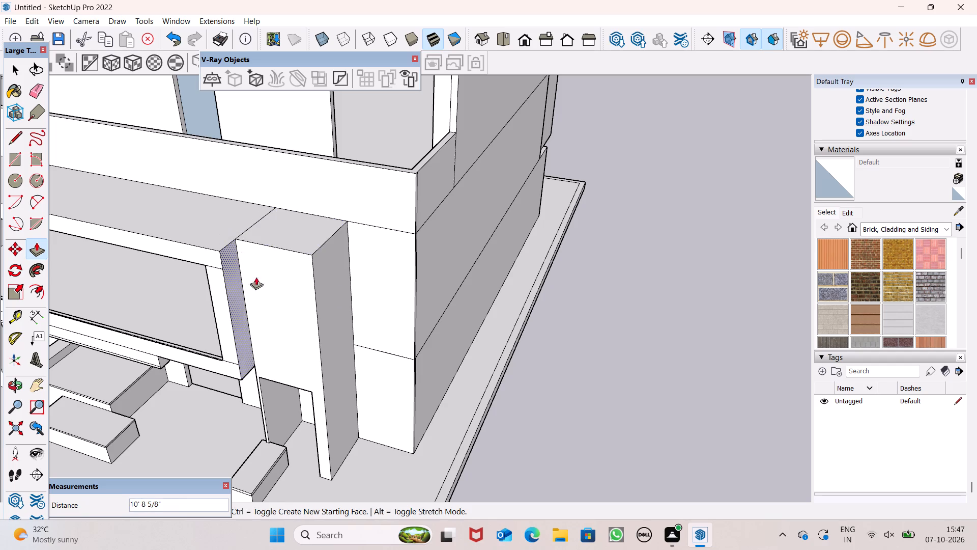
Push the underside of the entrance frame's lintel up about 9' 11" to heighten its opening.
middle_drag(300, 379, 363, 196)
scroll(363, 196, up, 1)
drag(336, 244, 336, 232)
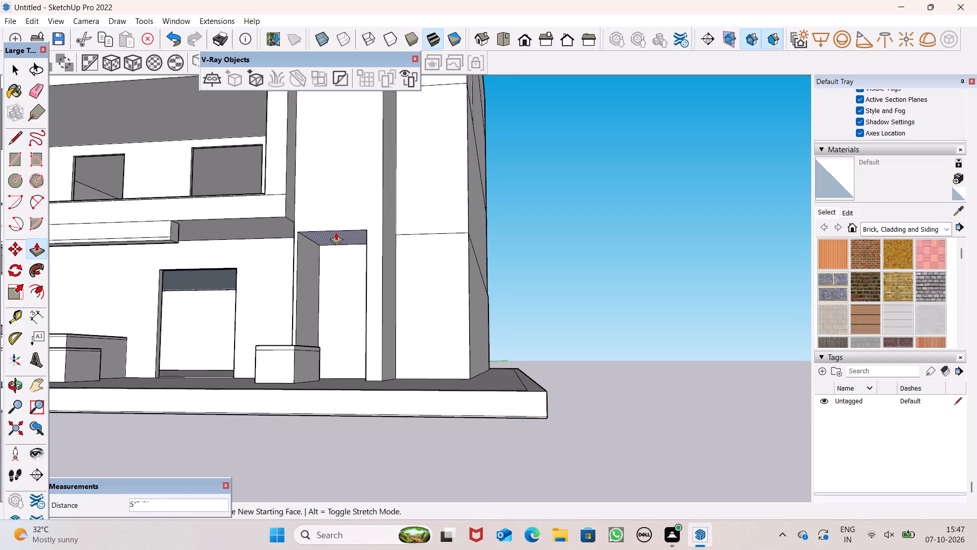
drag(336, 232, 330, 101)
Thicken the entrance frame's leg beside the balcony box by pulling its inner face towards the opening with Push/Pull.
scroll(345, 214, down, 4)
middle_drag(353, 237, 353, 363)
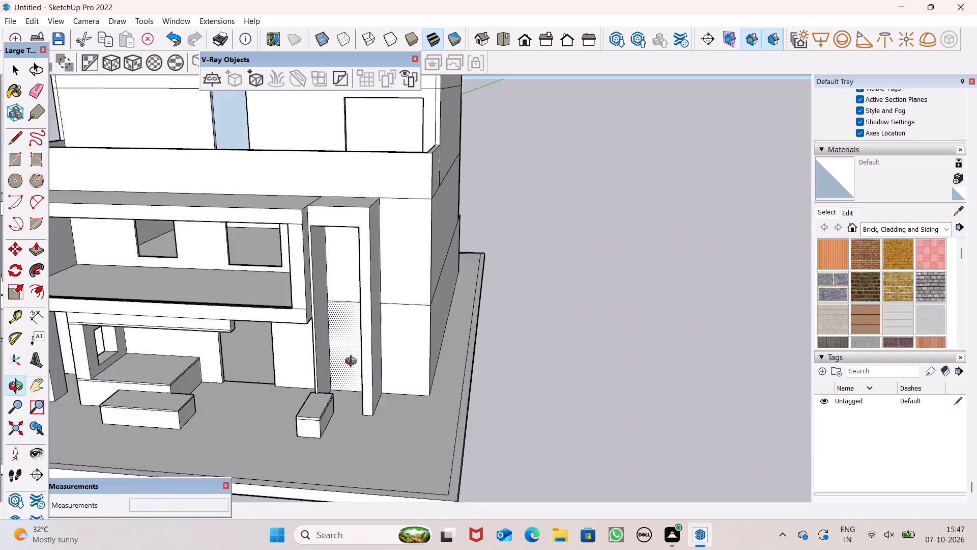
middle_drag(353, 363, 349, 368)
scroll(350, 368, up, 1)
scroll(315, 212, up, 5)
middle_drag(324, 232, 330, 219)
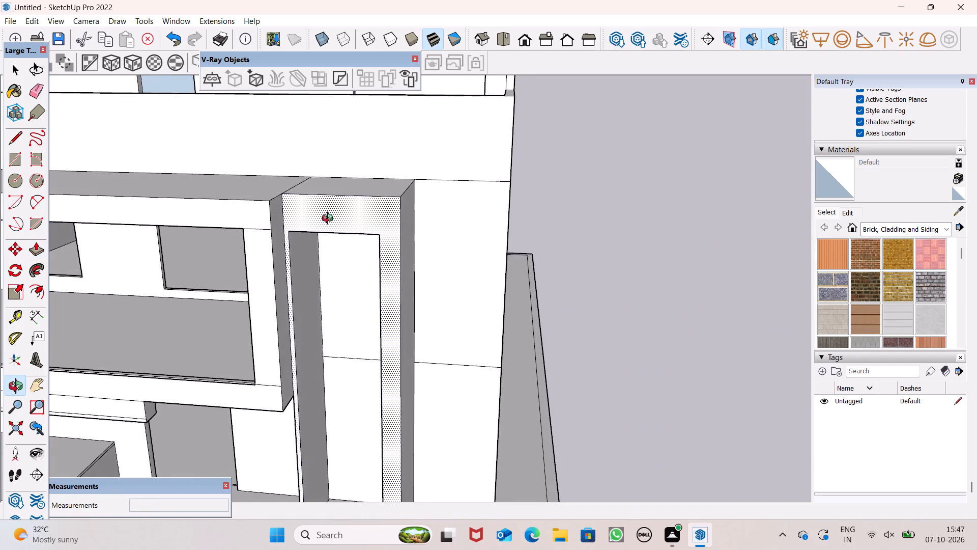
middle_drag(330, 219, 332, 228)
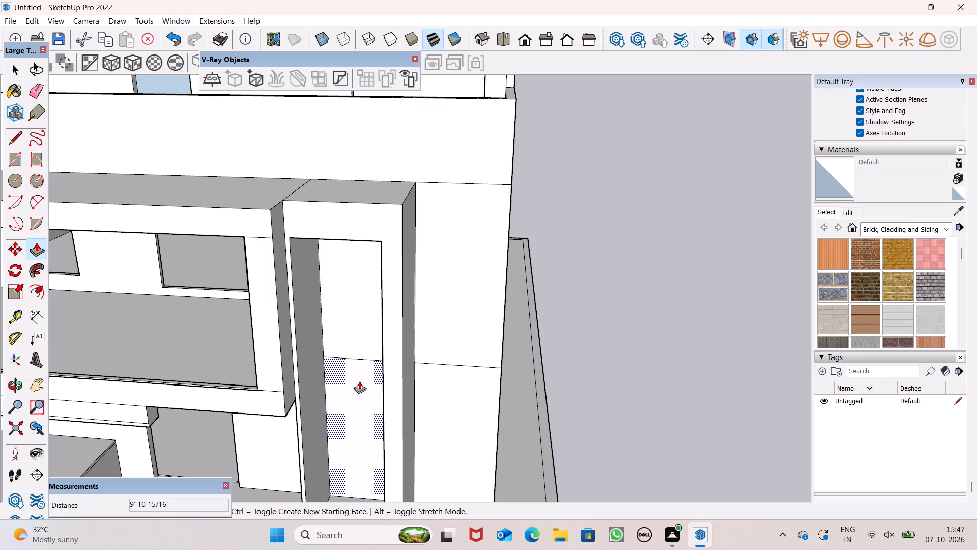
drag(314, 408, 327, 405)
drag(325, 405, 318, 409)
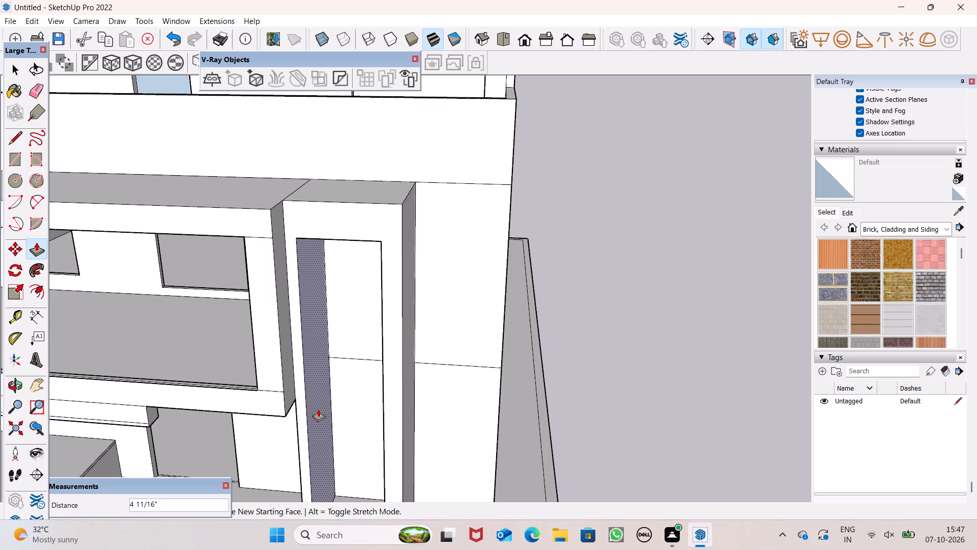
drag(318, 409, 317, 409)
click(317, 409)
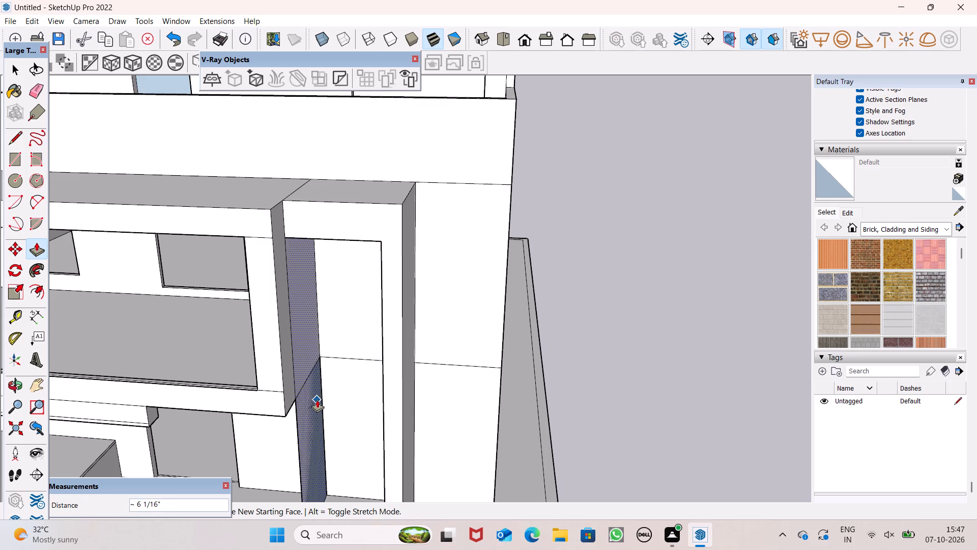
click(324, 400)
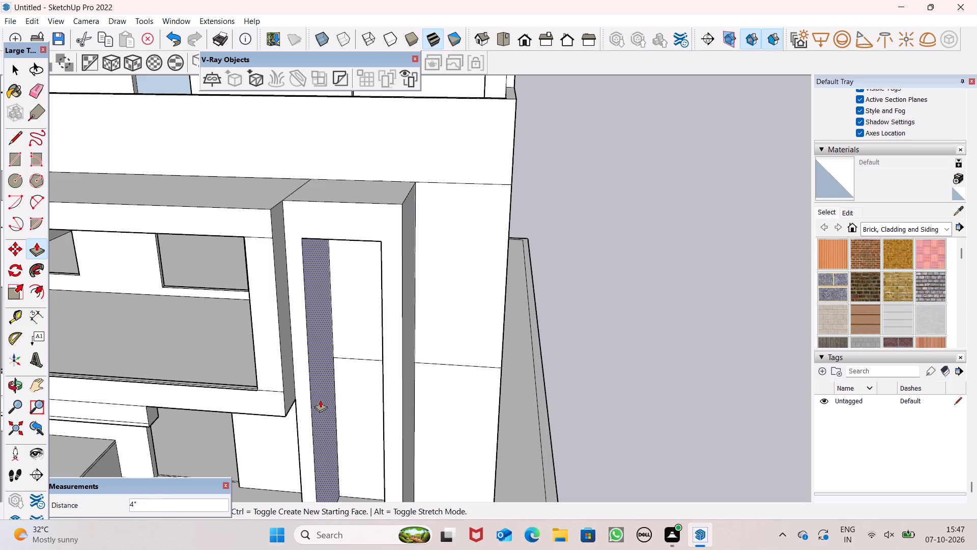
click(315, 401)
key(space)
Erase the short seam lines at the top and bottom corners of the balcony box's front border, beside the entrance frame.
scroll(373, 338, down, 2)
scroll(504, 286, down, 1)
scroll(551, 300, down, 2)
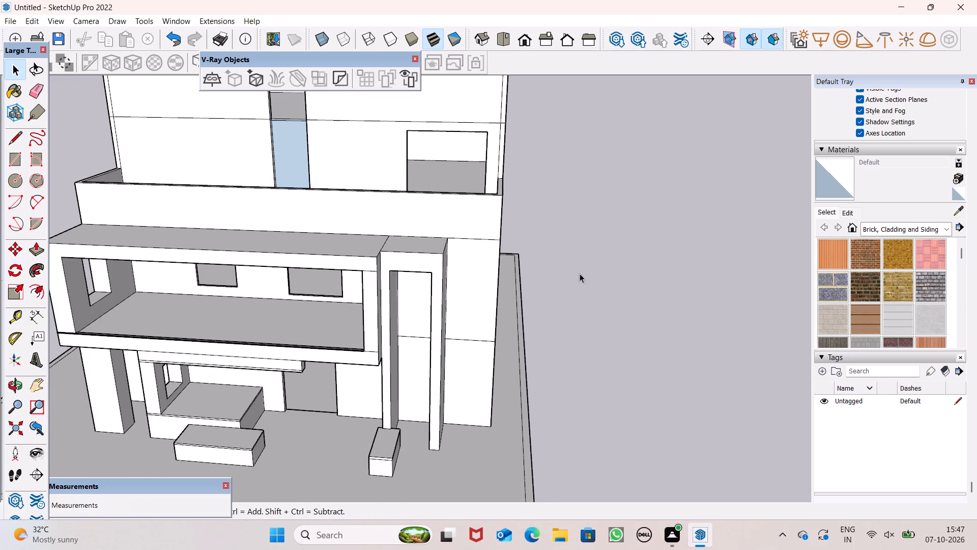
scroll(584, 259, down, 1)
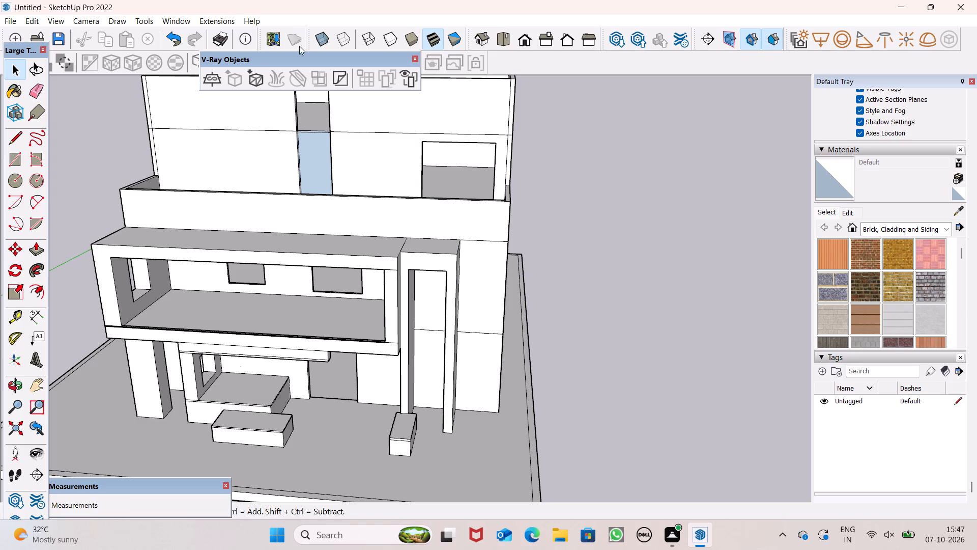
click(40, 89)
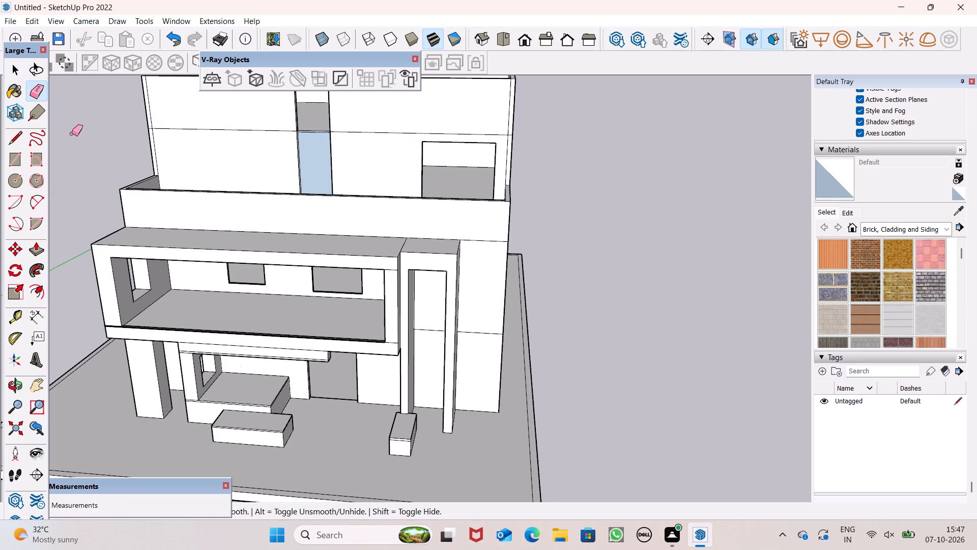
scroll(353, 300, up, 5)
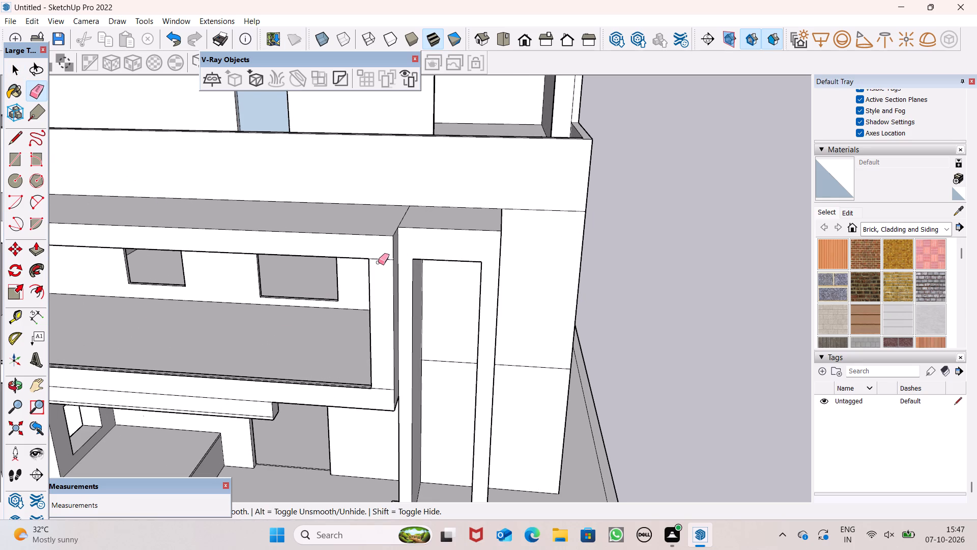
click(377, 260)
drag(389, 392, 385, 400)
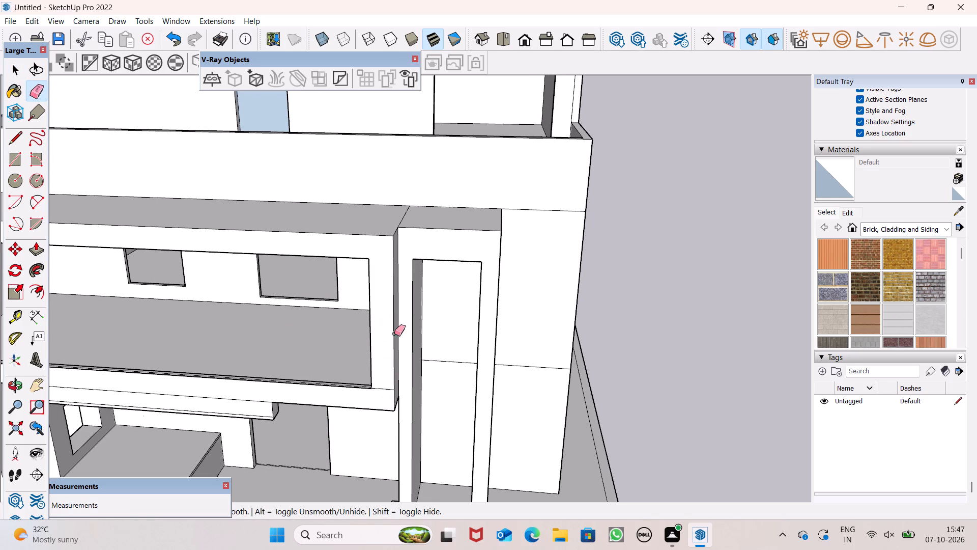
drag(381, 383, 384, 389)
Widen the entrance frame's outer leg about 3' 3" towards the house's corner with Push/Pull.
scroll(419, 334, down, 4)
scroll(459, 323, down, 3)
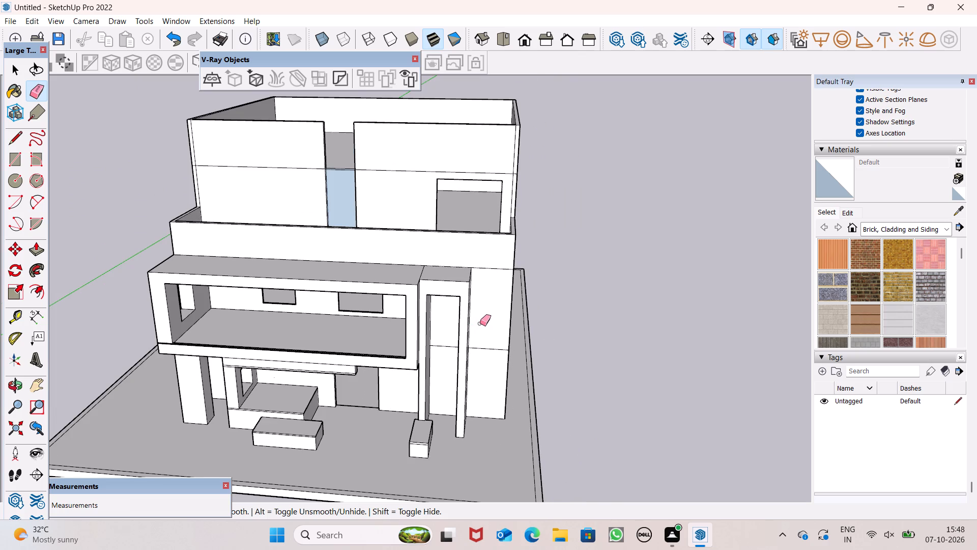
scroll(480, 323, up, 3)
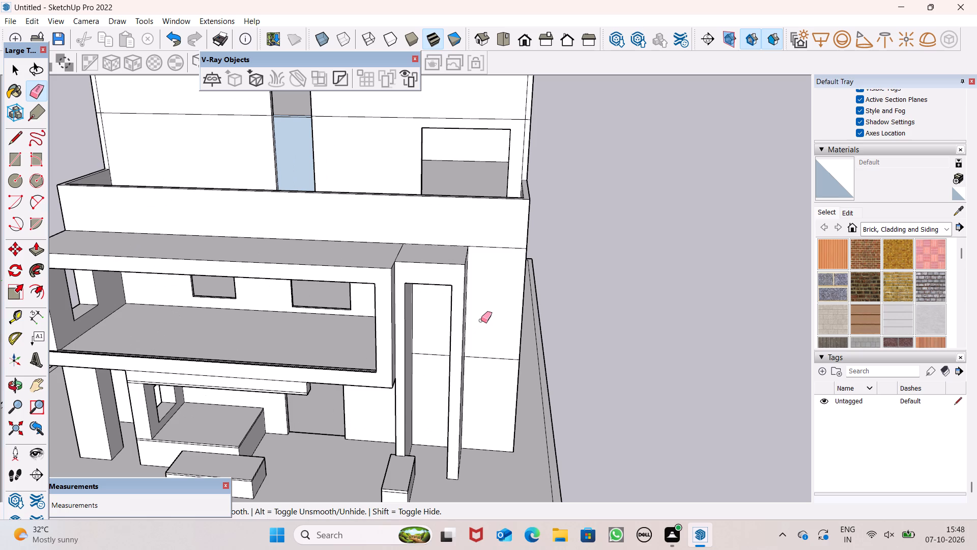
scroll(481, 316, up, 1)
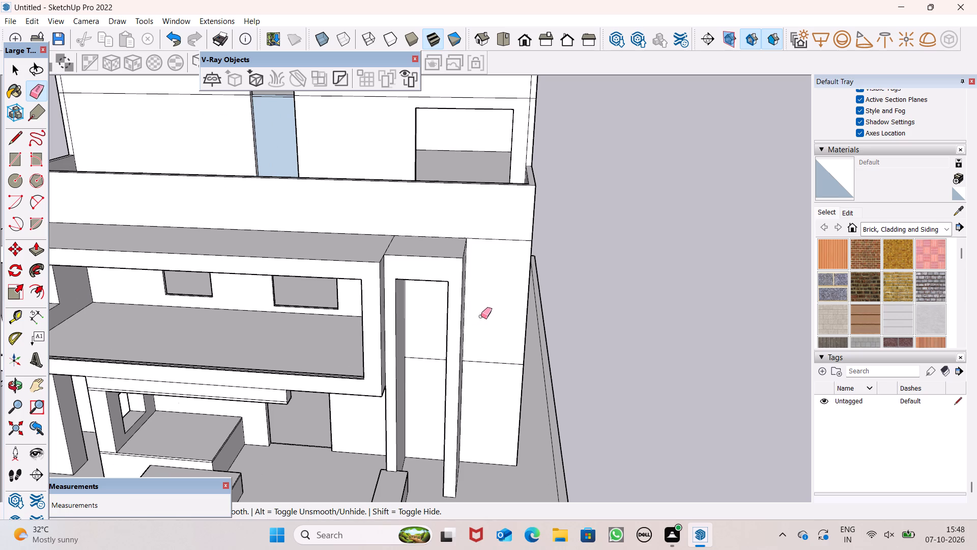
scroll(479, 211, down, 4)
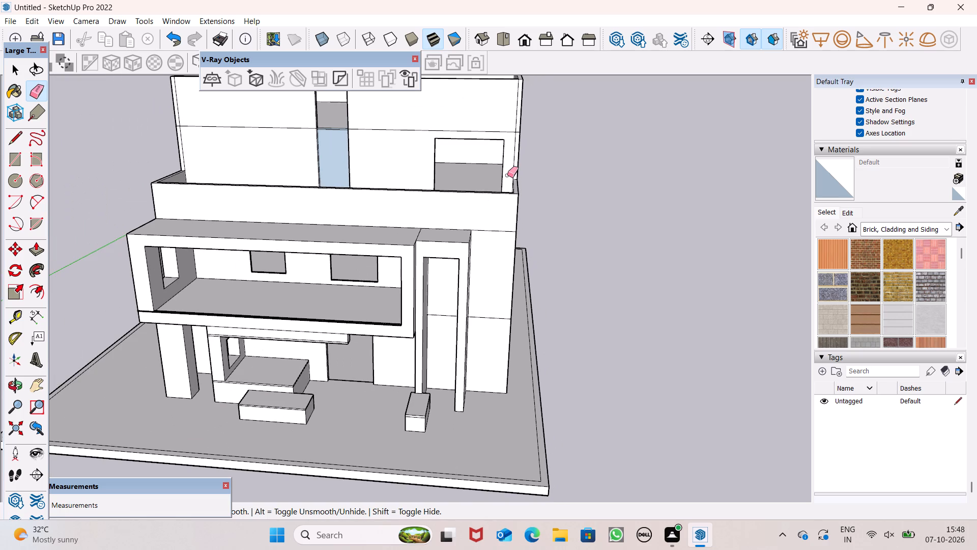
scroll(507, 175, down, 1)
scroll(507, 175, up, 1)
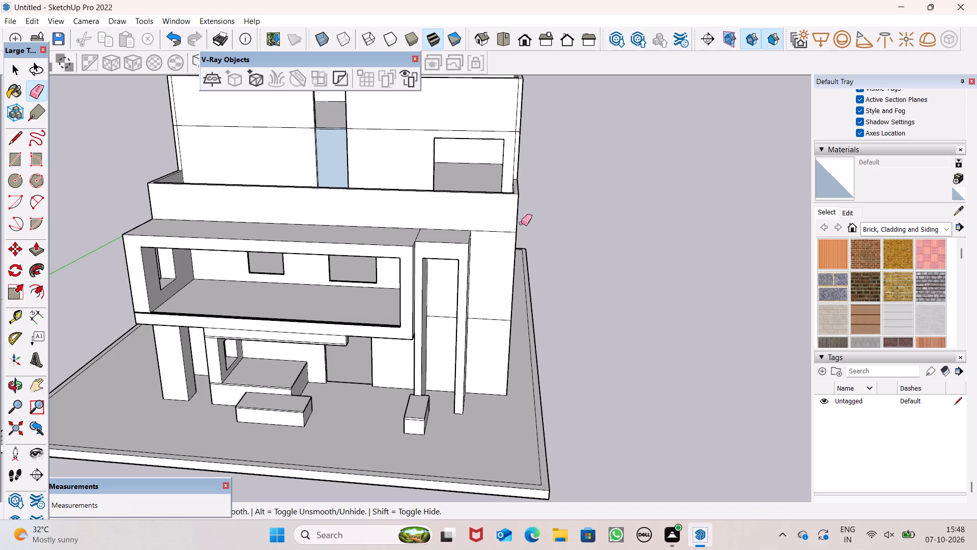
middle_drag(521, 223, 375, 208)
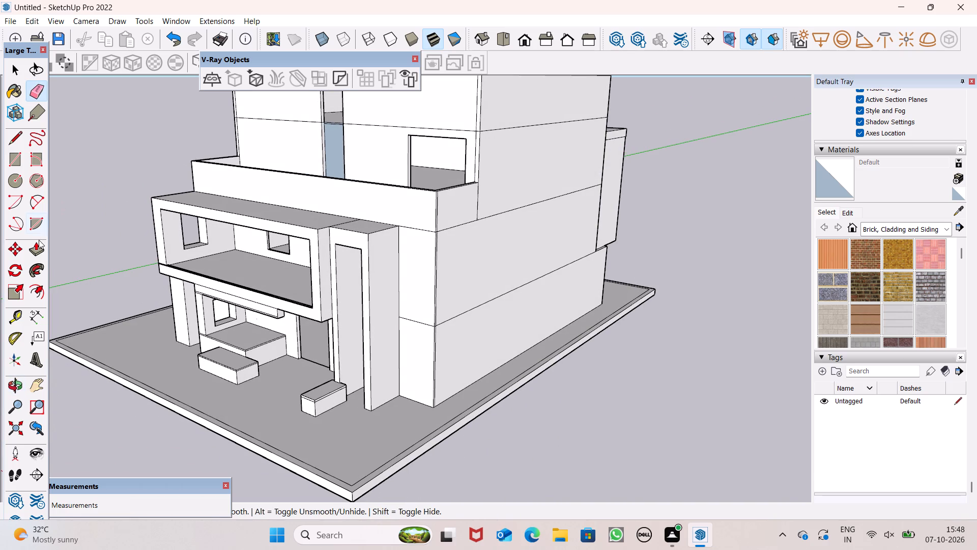
click(34, 248)
drag(382, 327, 392, 340)
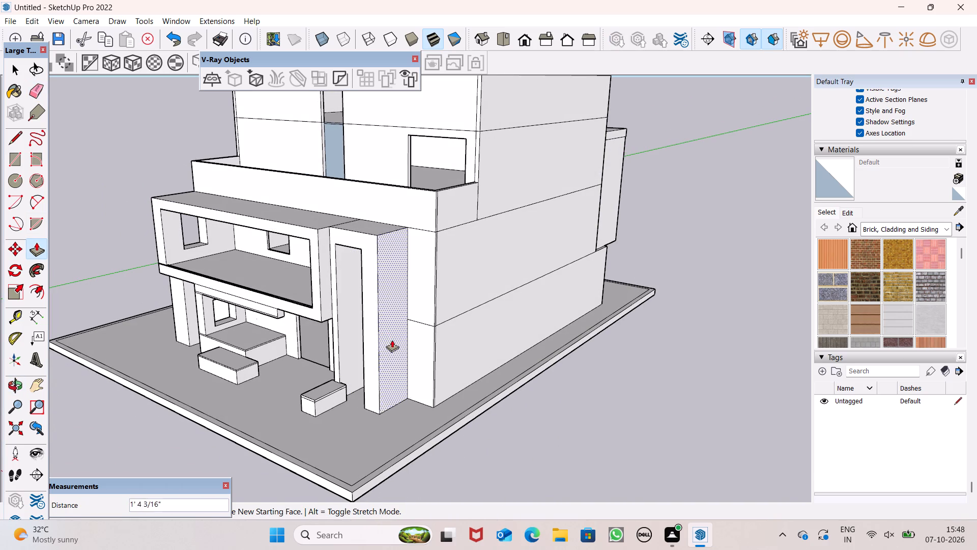
drag(392, 340, 400, 348)
Pull the terrace parapet's outer front face forward over the roofs of the balcony box and entrance frame.
scroll(428, 233, down, 2)
middle_drag(433, 235, 495, 336)
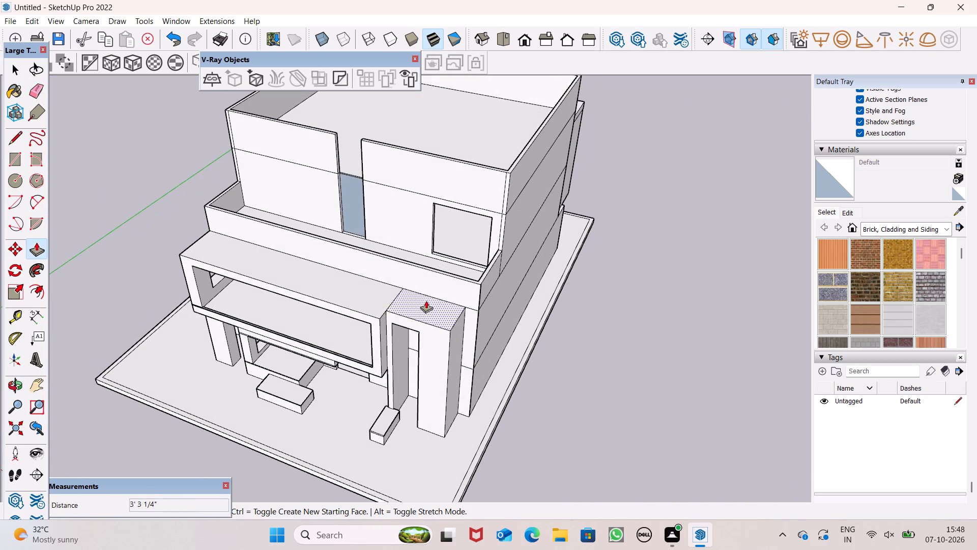
drag(439, 291, 427, 306)
click(427, 306)
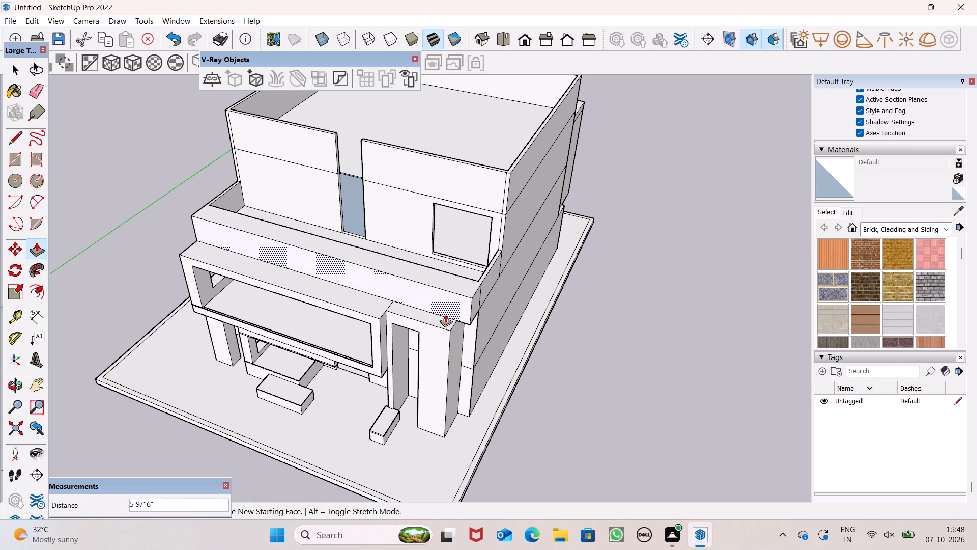
click(445, 314)
Push the terrace parapet's inner face section near the outer corner outward, first by 6" and then further towards its front face.
middle_drag(485, 376, 384, 350)
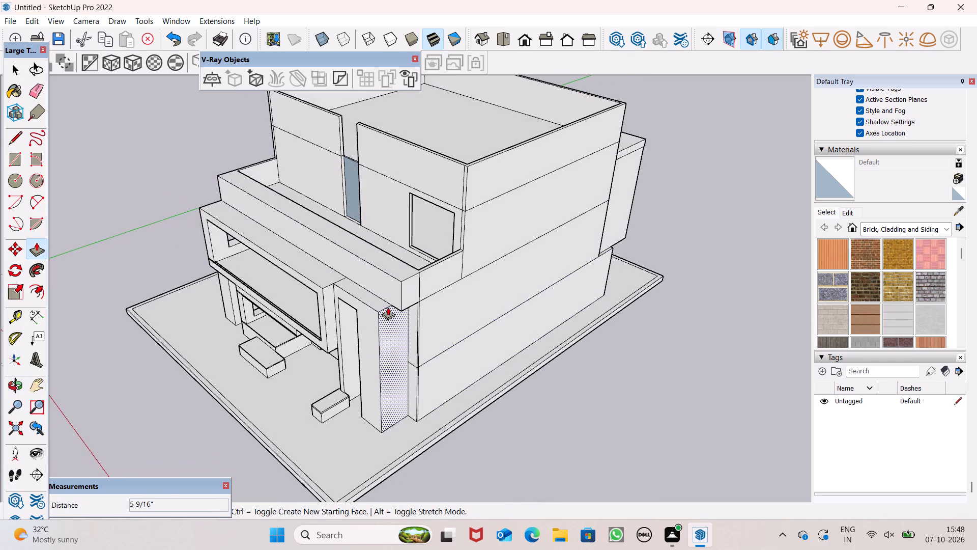
scroll(387, 293, up, 1)
middle_drag(421, 244, 212, 442)
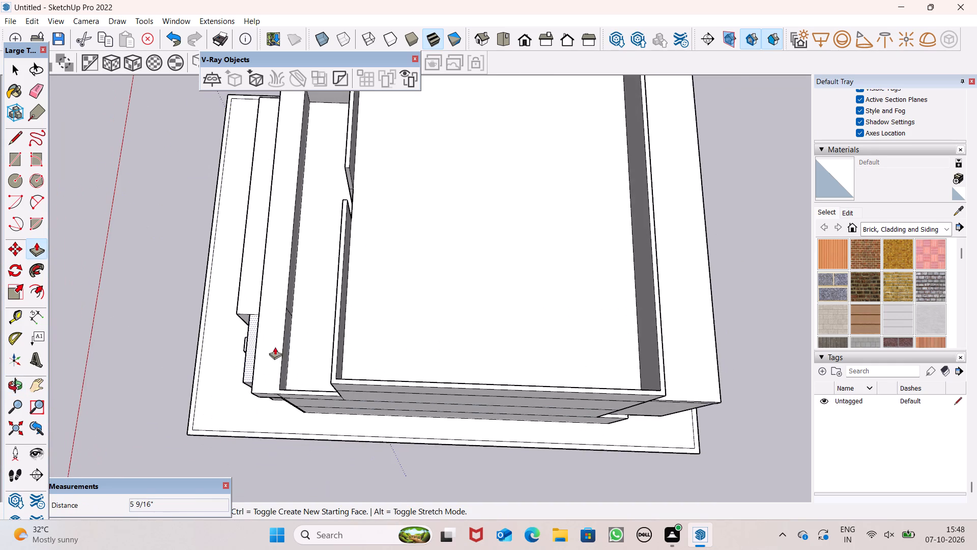
scroll(301, 338, down, 1)
scroll(301, 338, up, 5)
middle_drag(297, 346, 264, 377)
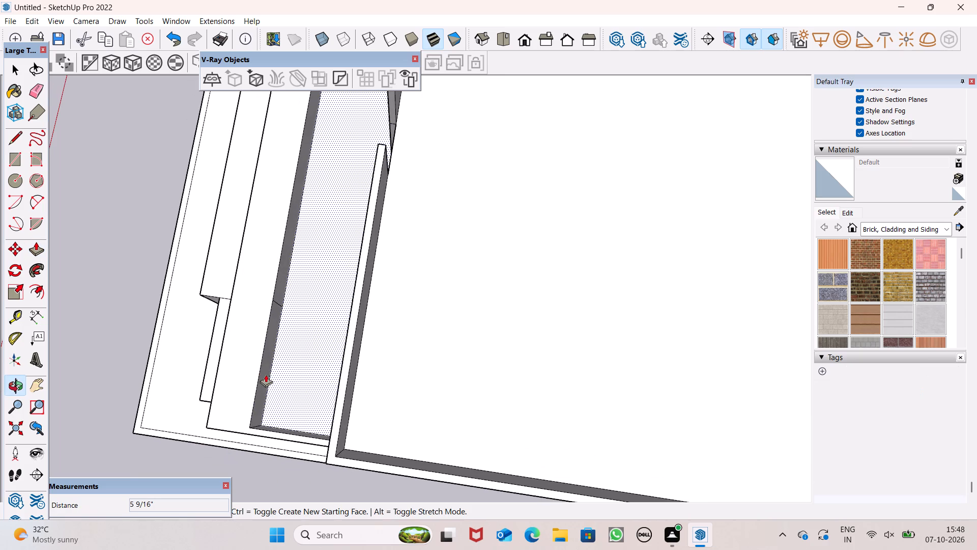
drag(266, 374, 243, 372)
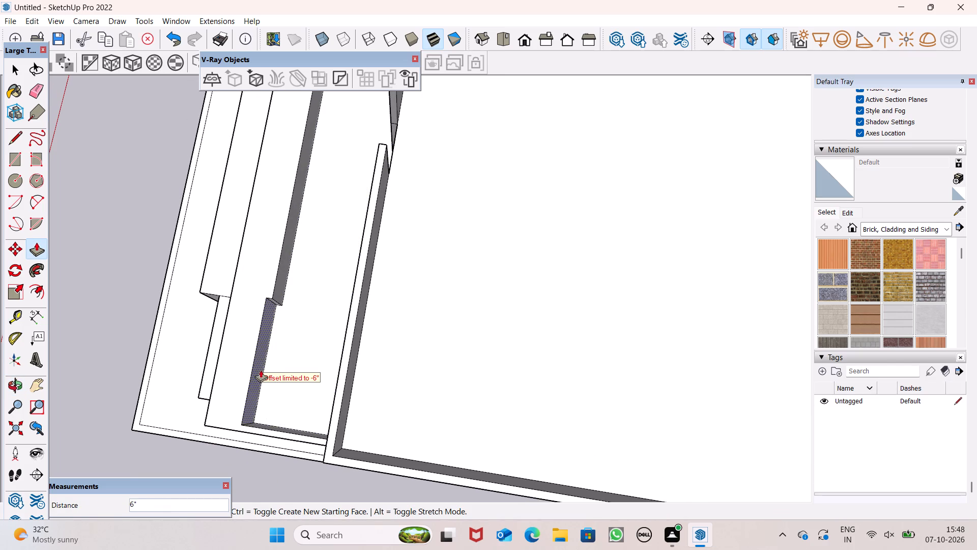
drag(258, 369, 236, 364)
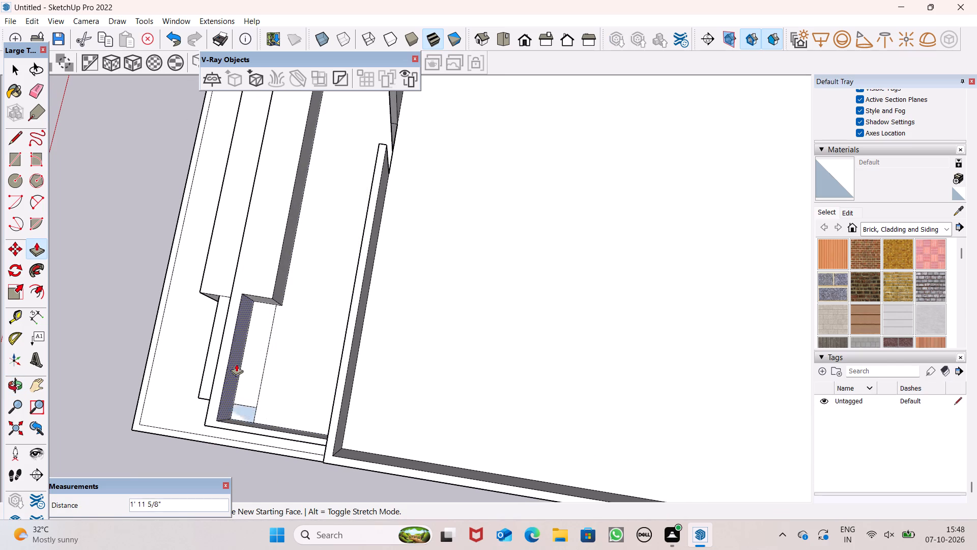
drag(236, 364, 232, 363)
click(228, 361)
drag(228, 361, 235, 364)
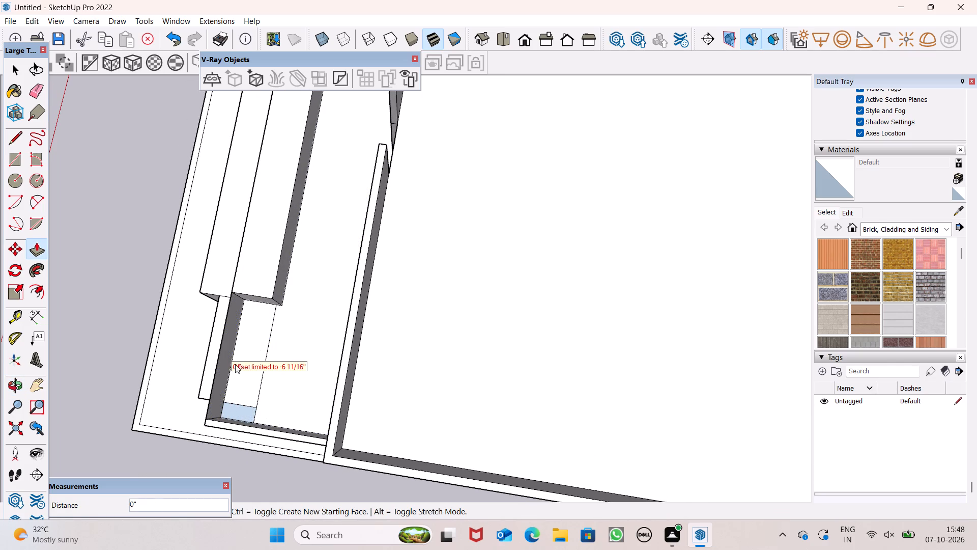
Undo the last push near the corner and push the terrace parapet's longer inner face outward in line with the corner section.
drag(235, 364, 236, 364)
key(ctrl+z)
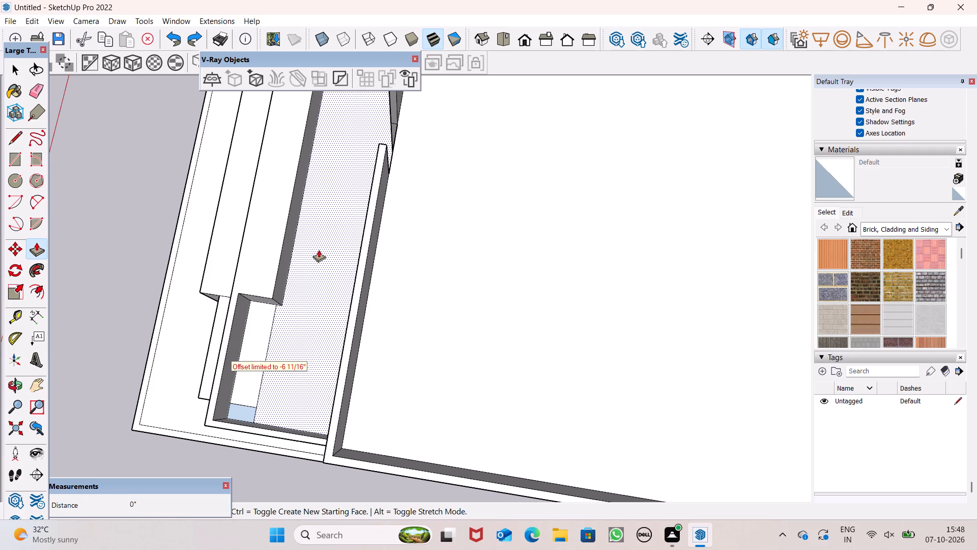
drag(287, 248, 260, 253)
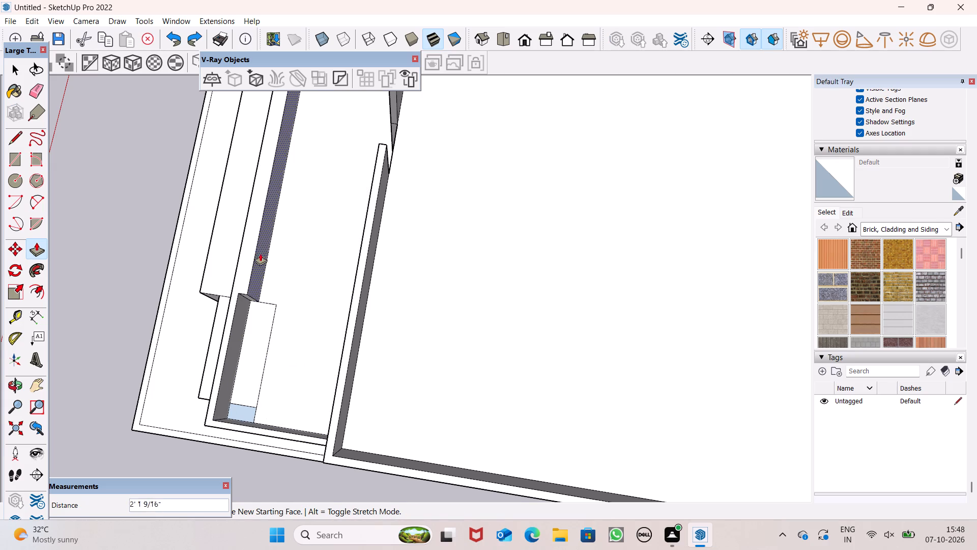
drag(260, 253, 247, 254)
click(247, 254)
key(space)
scroll(301, 263, down, 1)
scroll(302, 263, up, 1)
scroll(303, 263, down, 2)
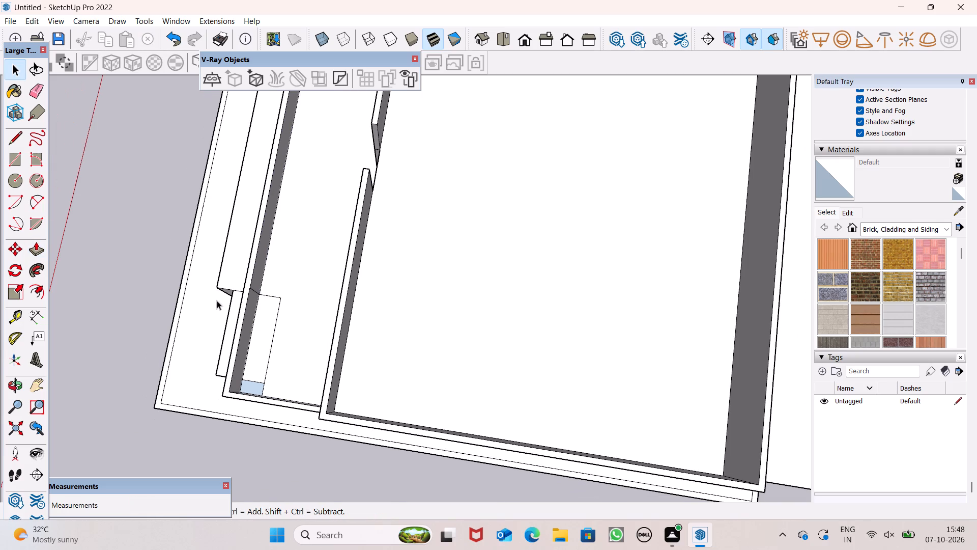
Erase the leftover outline of the old recess on the terrace floor, beside the parapet's outer corner.
click(39, 98)
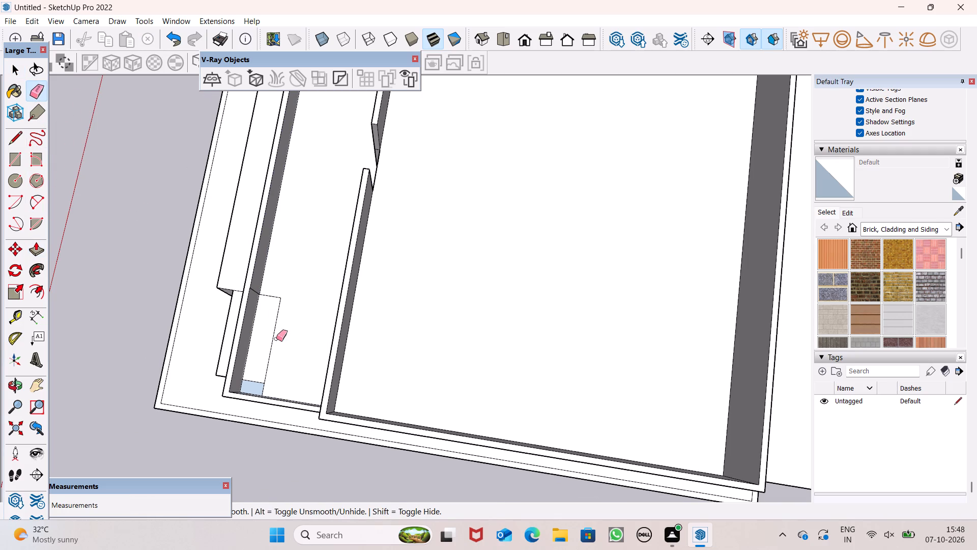
drag(262, 289, 273, 327)
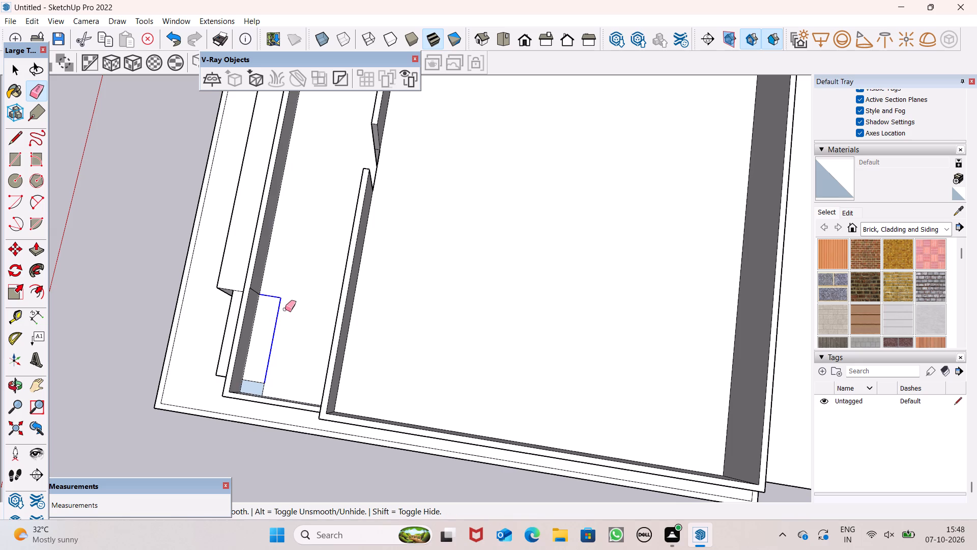
scroll(219, 288, up, 1)
scroll(219, 288, down, 1)
scroll(219, 288, up, 9)
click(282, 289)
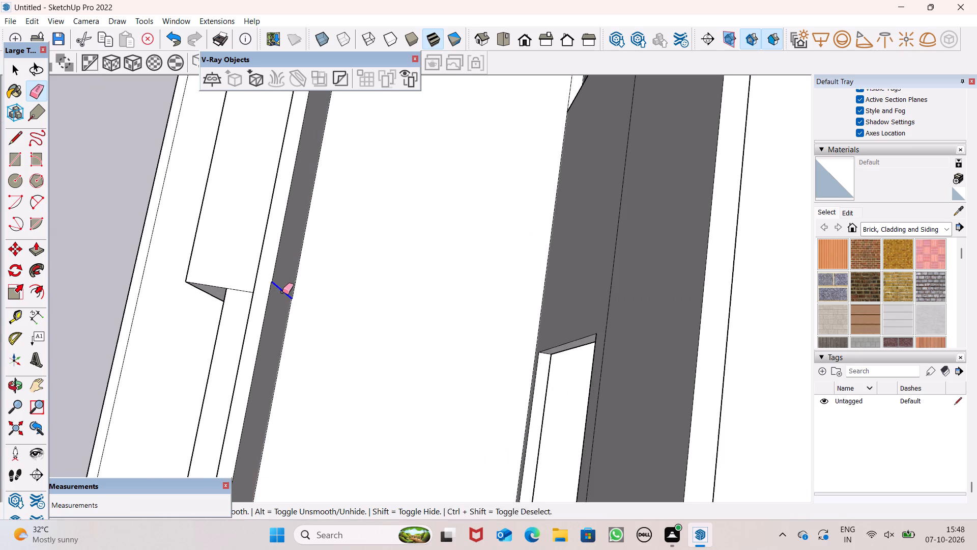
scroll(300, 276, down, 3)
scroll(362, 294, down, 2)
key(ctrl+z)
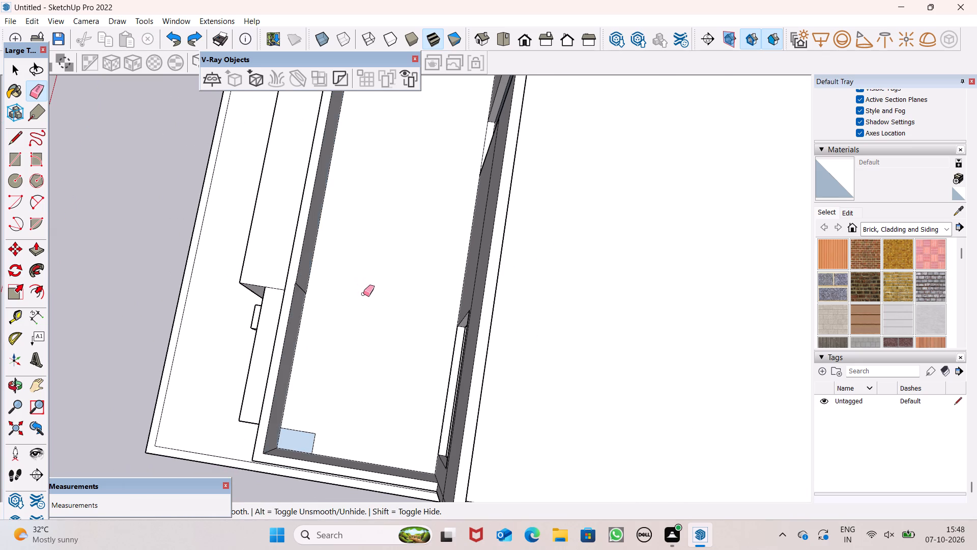
Shift the terrace parapet's inner face section 5/16" with Push/Pull to align it with the adjoining section at the seam.
click(43, 253)
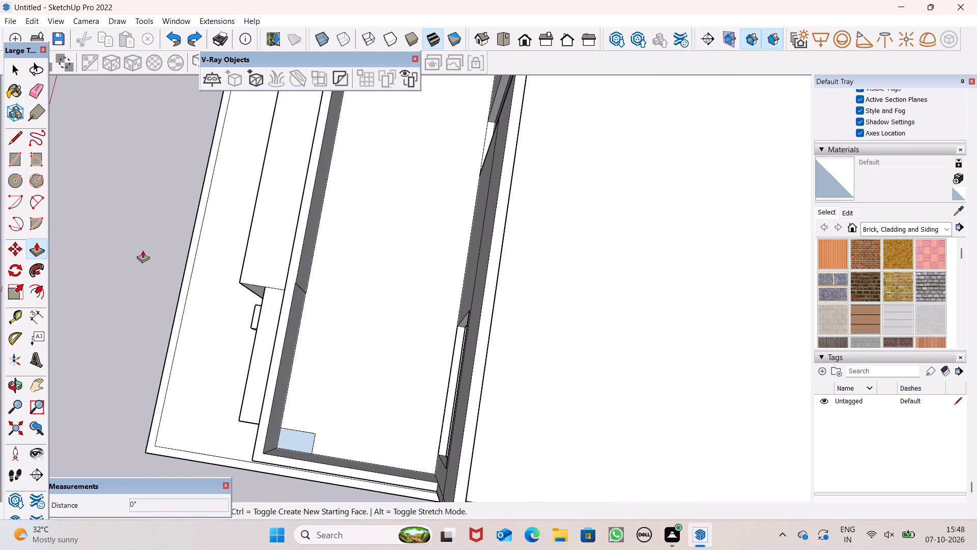
scroll(339, 248, up, 5)
drag(293, 274, 271, 328)
drag(32, 91, 50, 91)
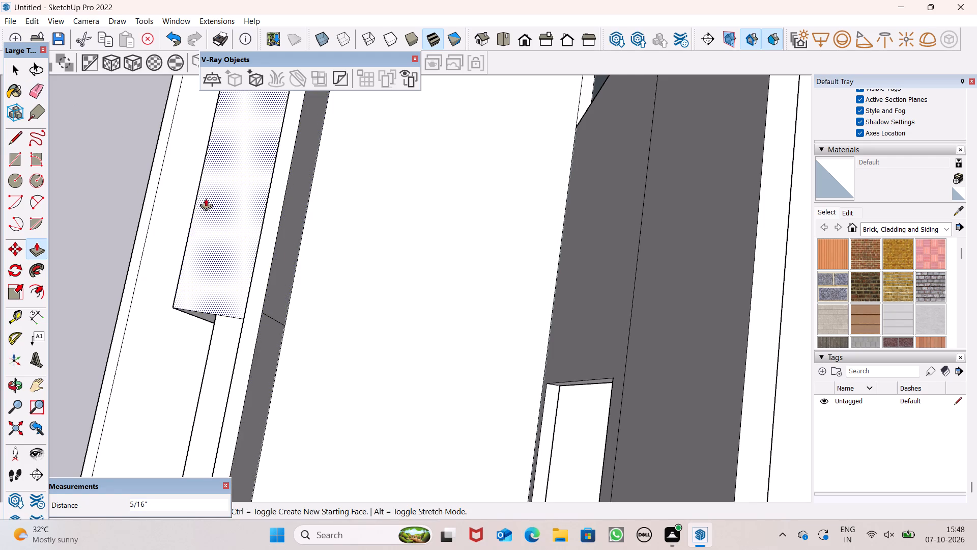
drag(279, 306, 272, 320)
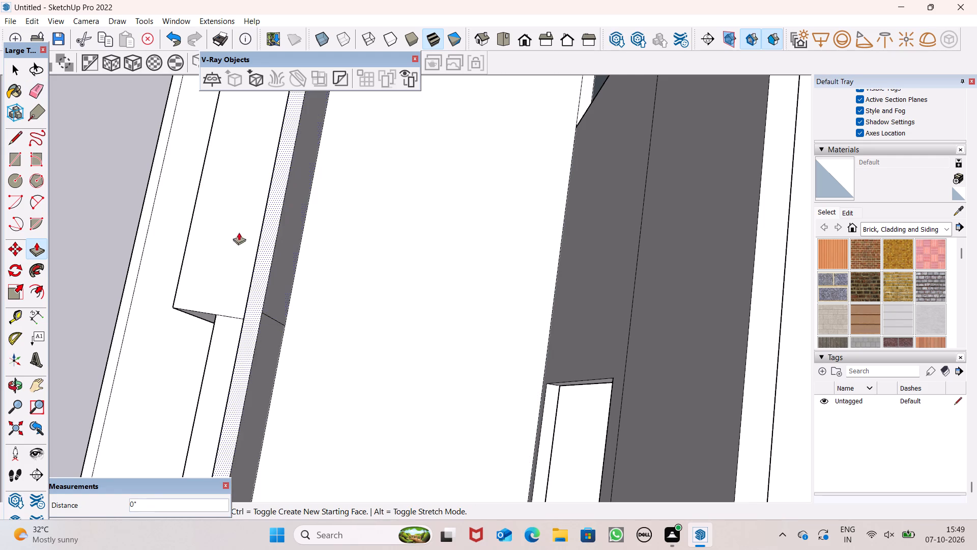
key(space)
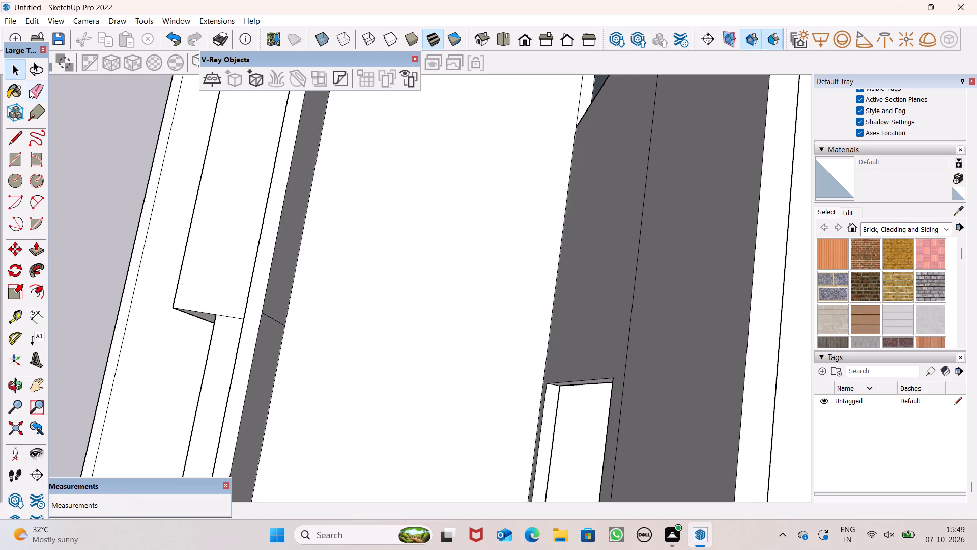
Erase the short seam line between the two sections of the terrace parapet's inner face.
click(38, 90)
drag(288, 319, 281, 320)
click(274, 322)
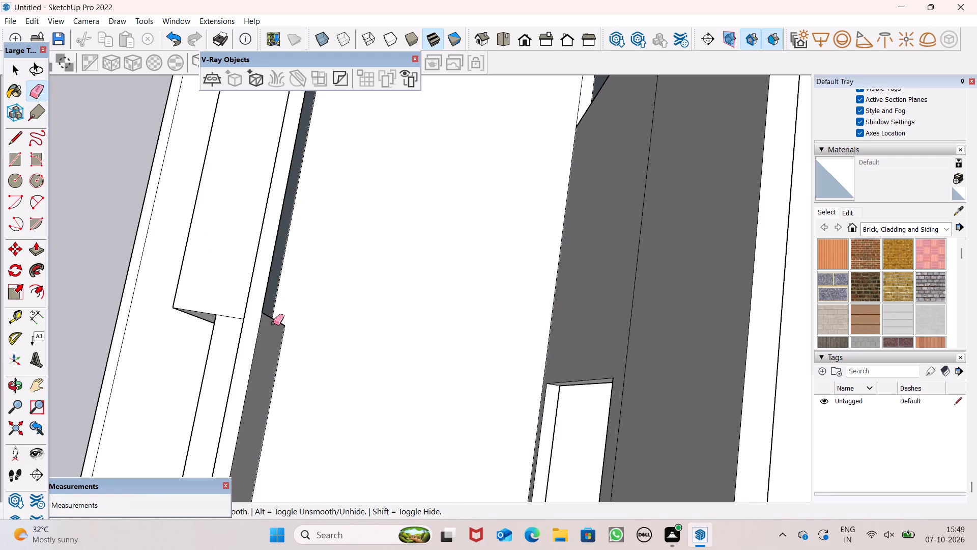
key(ctrl+z)
drag(267, 312, 266, 329)
click(266, 329)
key(space)
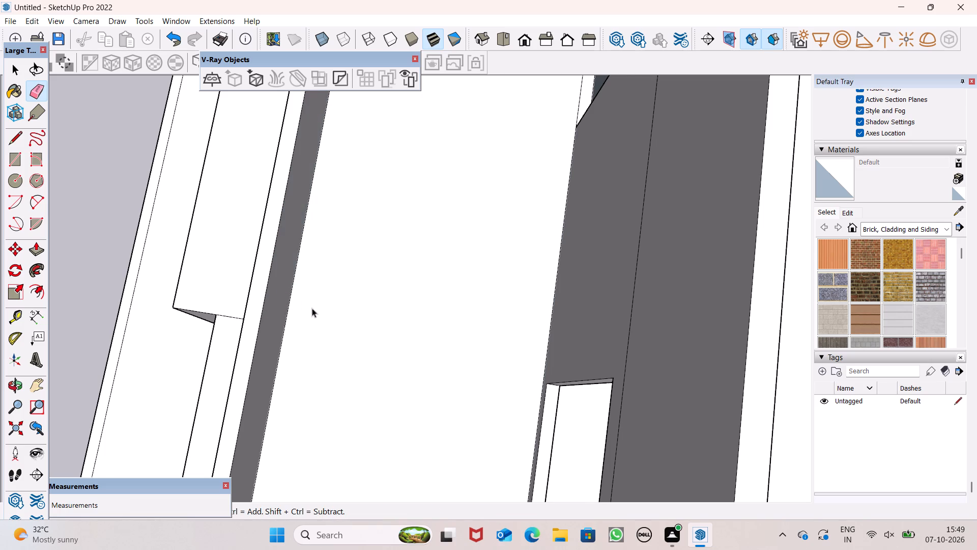
Examine the house's front elevation, checking the terrace parapet, balcony box, entrance frame and top level from several angles.
scroll(341, 332, down, 2)
scroll(359, 355, up, 1)
scroll(394, 313, down, 1)
scroll(436, 325, down, 11)
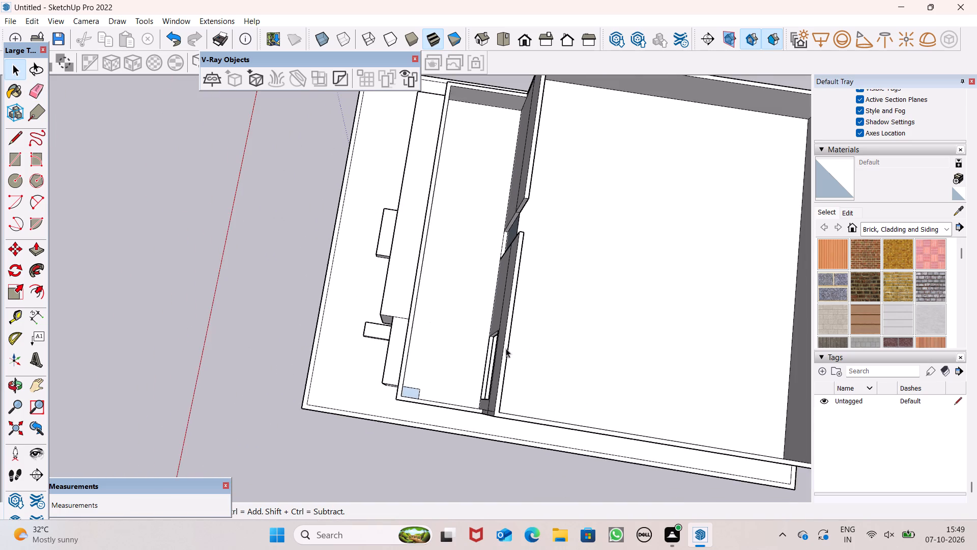
scroll(506, 348, down, 3)
middle_drag(516, 398, 789, 254)
middle_drag(521, 334, 687, 327)
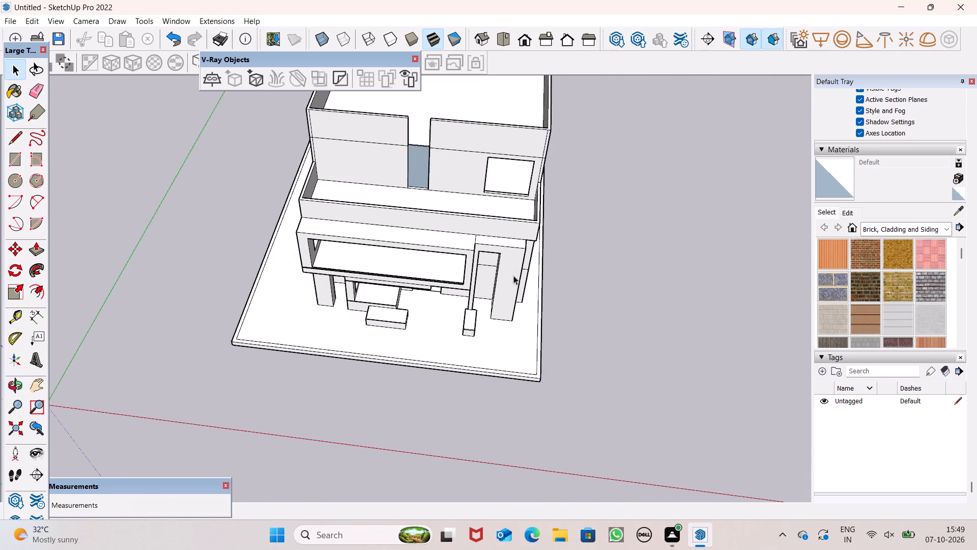
scroll(483, 211, up, 4)
scroll(483, 211, down, 1)
scroll(483, 211, up, 3)
middle_drag(503, 209, 531, 175)
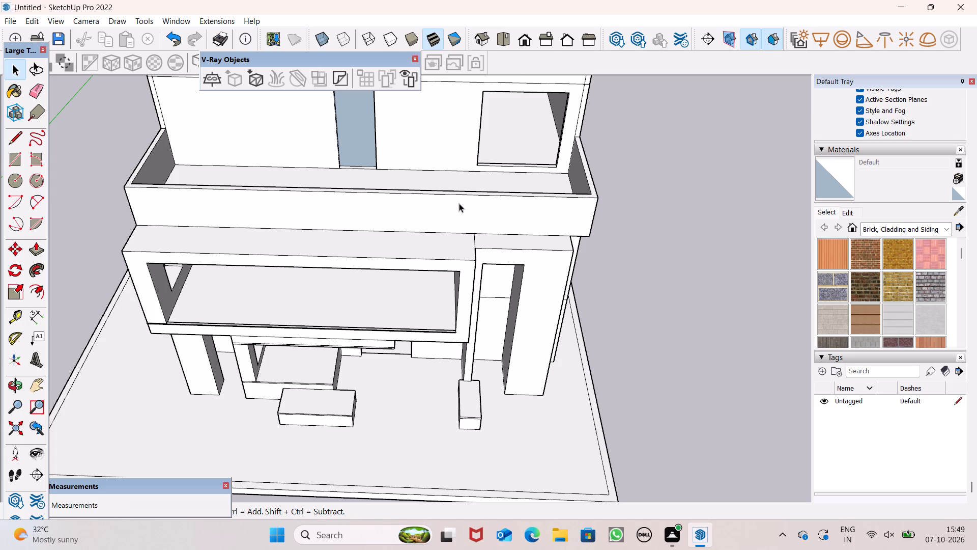
scroll(383, 269, down, 9)
middle_drag(367, 222, 352, 151)
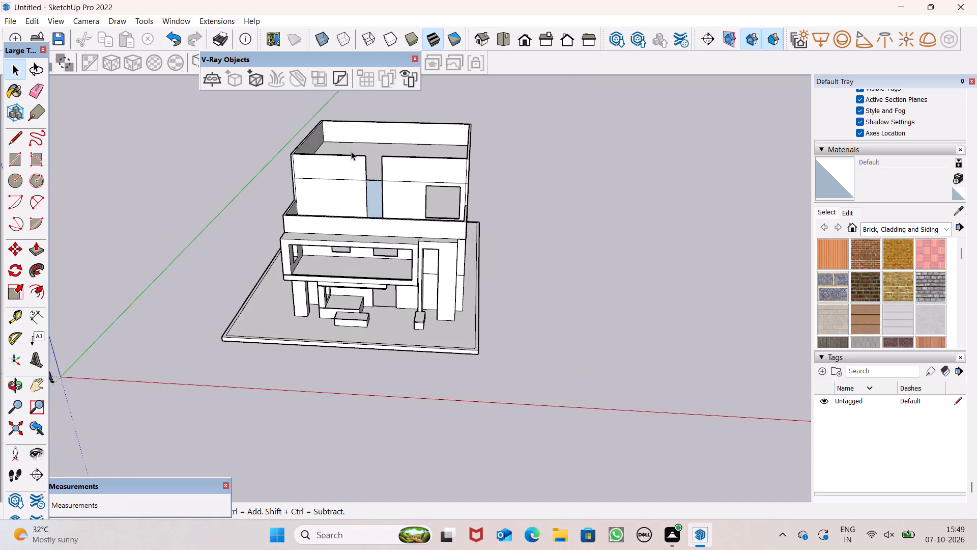
scroll(351, 151, up, 1)
middle_drag(358, 170, 489, 214)
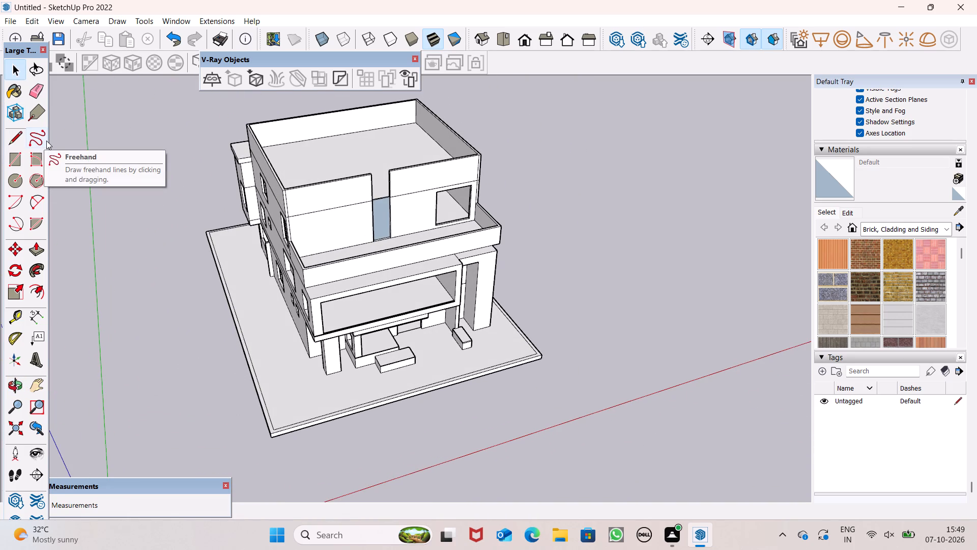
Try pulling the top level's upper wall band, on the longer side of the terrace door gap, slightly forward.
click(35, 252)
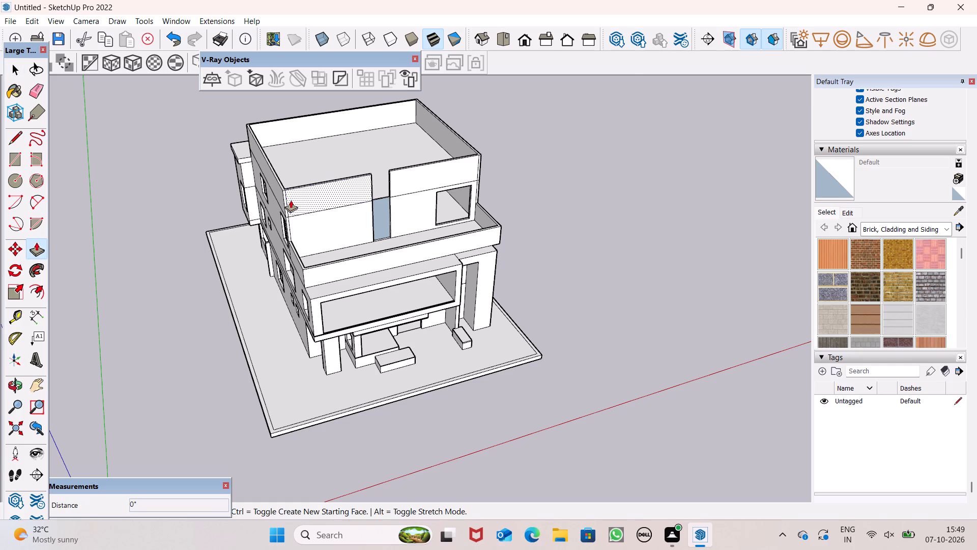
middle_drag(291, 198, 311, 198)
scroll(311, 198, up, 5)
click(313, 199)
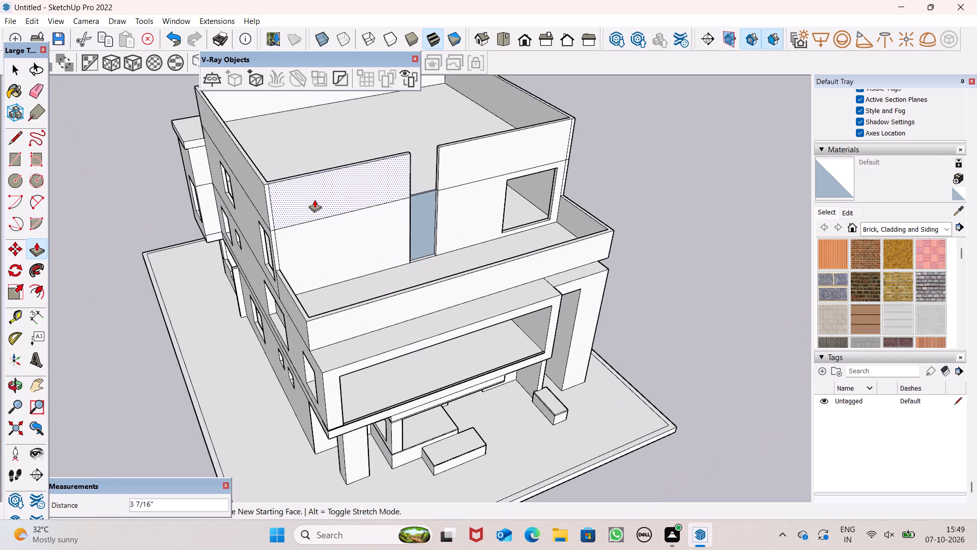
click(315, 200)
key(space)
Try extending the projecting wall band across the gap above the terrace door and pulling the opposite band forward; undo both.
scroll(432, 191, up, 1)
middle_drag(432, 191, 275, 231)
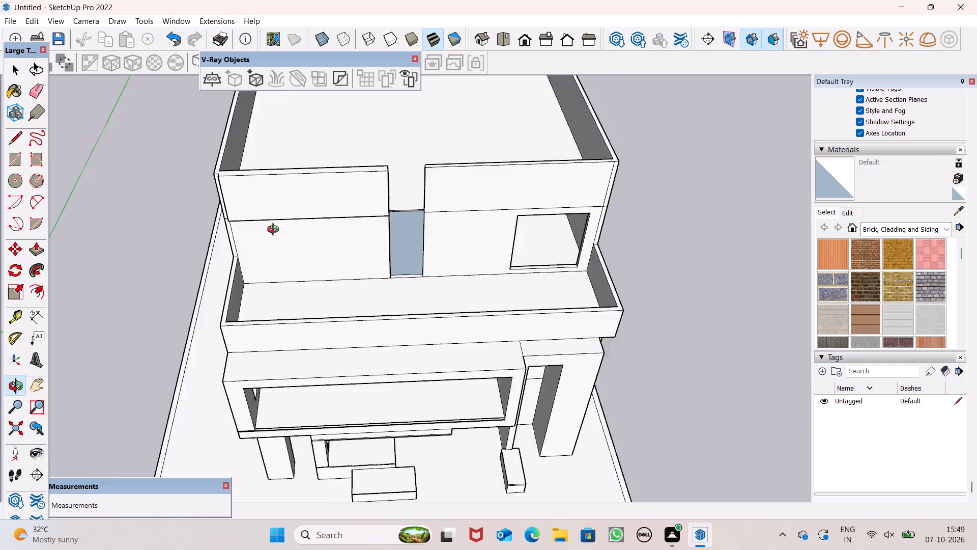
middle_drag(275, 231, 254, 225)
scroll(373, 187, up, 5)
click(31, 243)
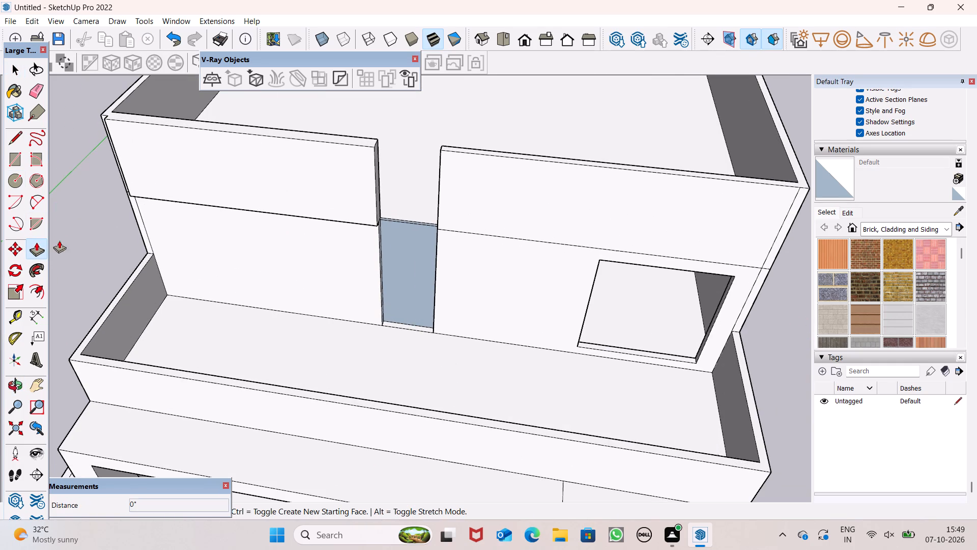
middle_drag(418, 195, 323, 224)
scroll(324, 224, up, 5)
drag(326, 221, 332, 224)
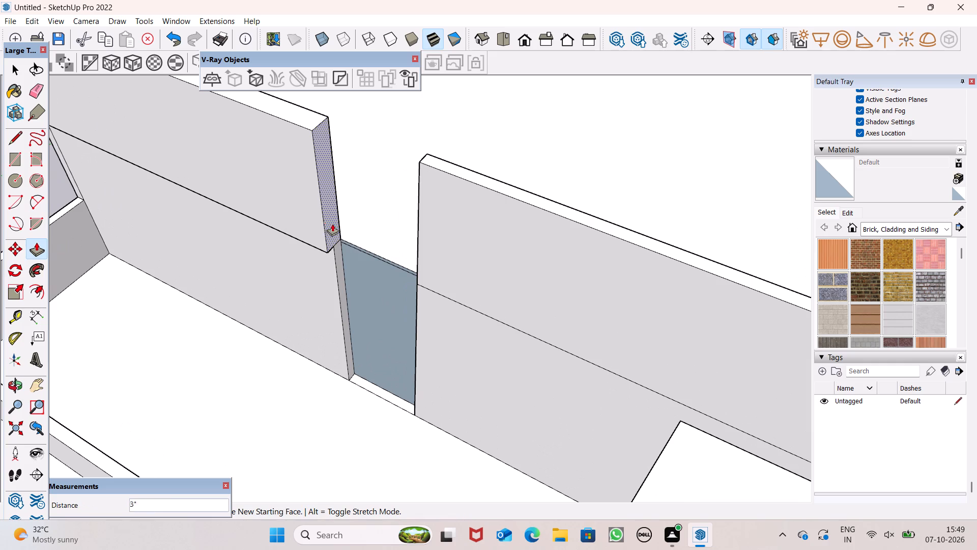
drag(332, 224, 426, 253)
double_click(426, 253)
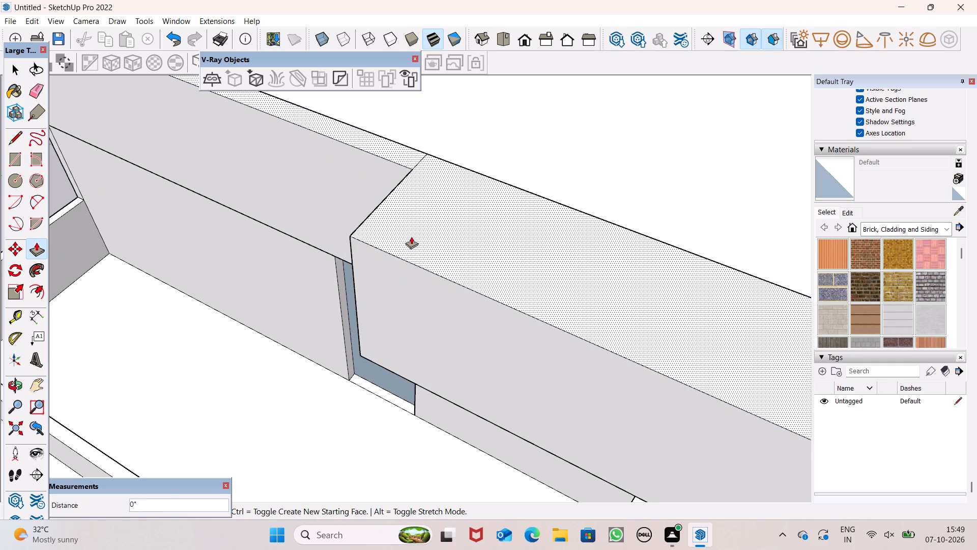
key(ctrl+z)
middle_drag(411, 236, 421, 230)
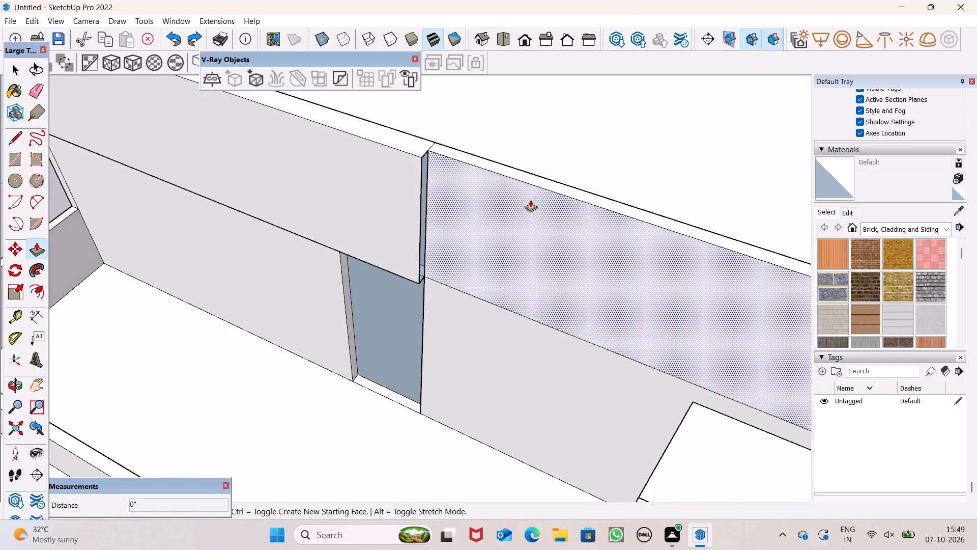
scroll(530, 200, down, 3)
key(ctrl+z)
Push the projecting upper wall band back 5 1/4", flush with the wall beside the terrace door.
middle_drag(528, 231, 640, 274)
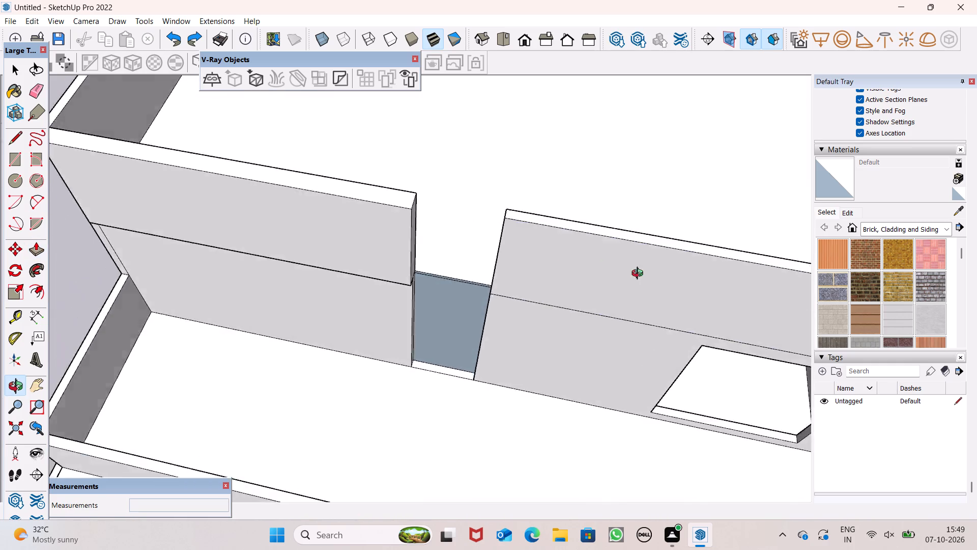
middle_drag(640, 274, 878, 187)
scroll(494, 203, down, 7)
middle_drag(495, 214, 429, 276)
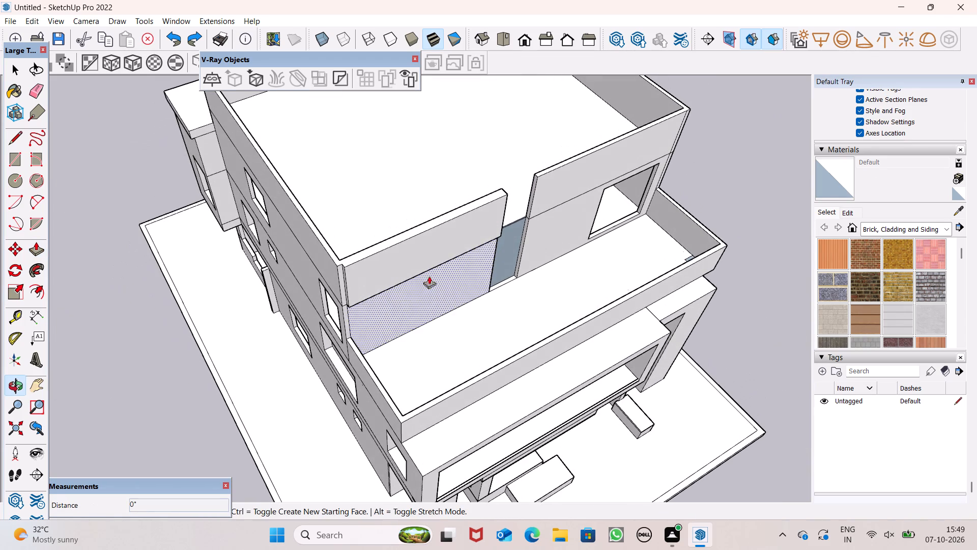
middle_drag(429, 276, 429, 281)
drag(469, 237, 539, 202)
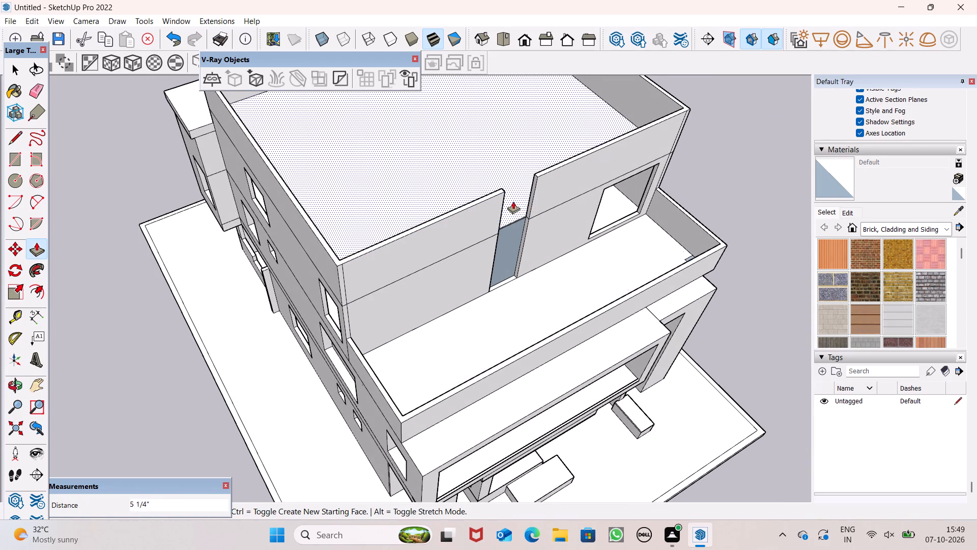
Extend the upper wall band's end face 4' across the gap above the terrace door to meet the opposite band.
middle_drag(511, 209, 214, 171)
scroll(463, 278, up, 6)
scroll(367, 210, up, 3)
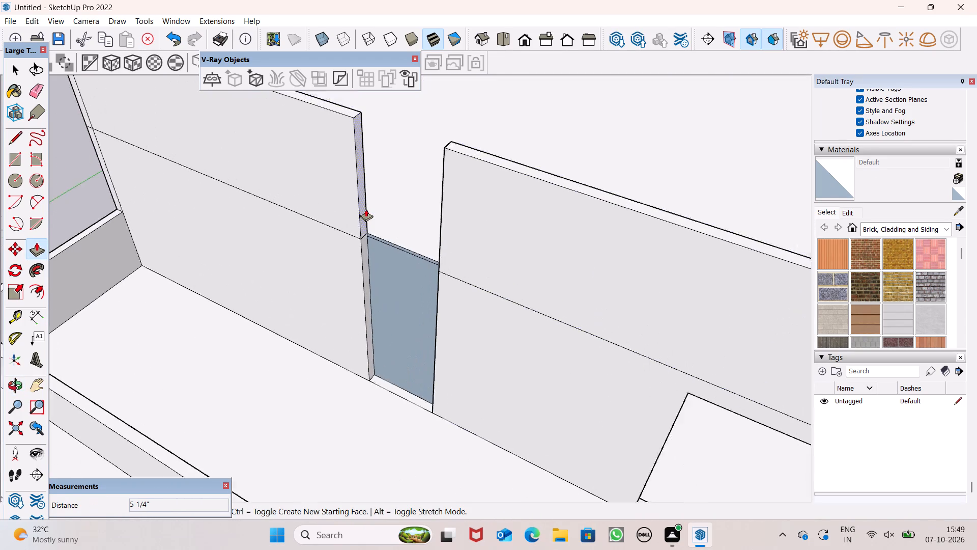
scroll(366, 209, up, 3)
drag(360, 218, 446, 250)
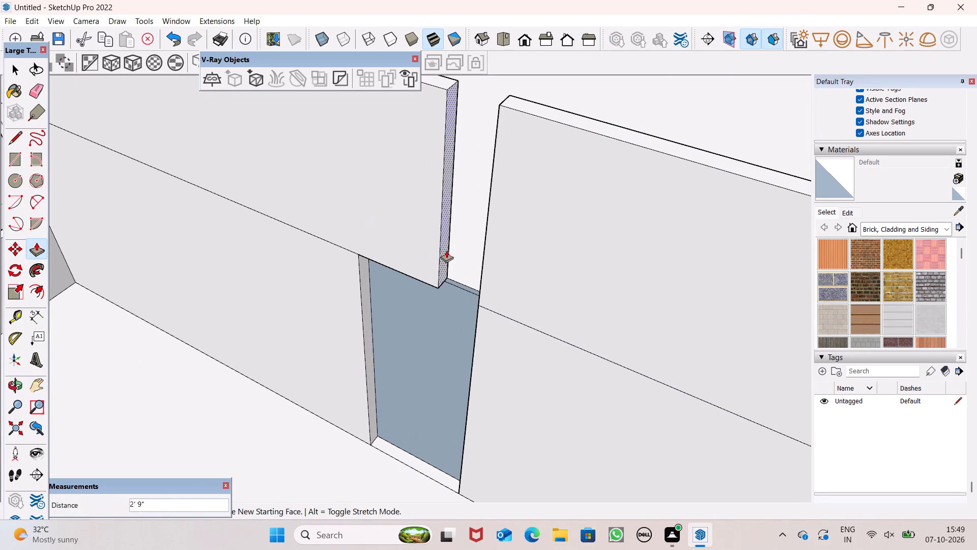
drag(446, 250, 489, 266)
scroll(435, 224, down, 4)
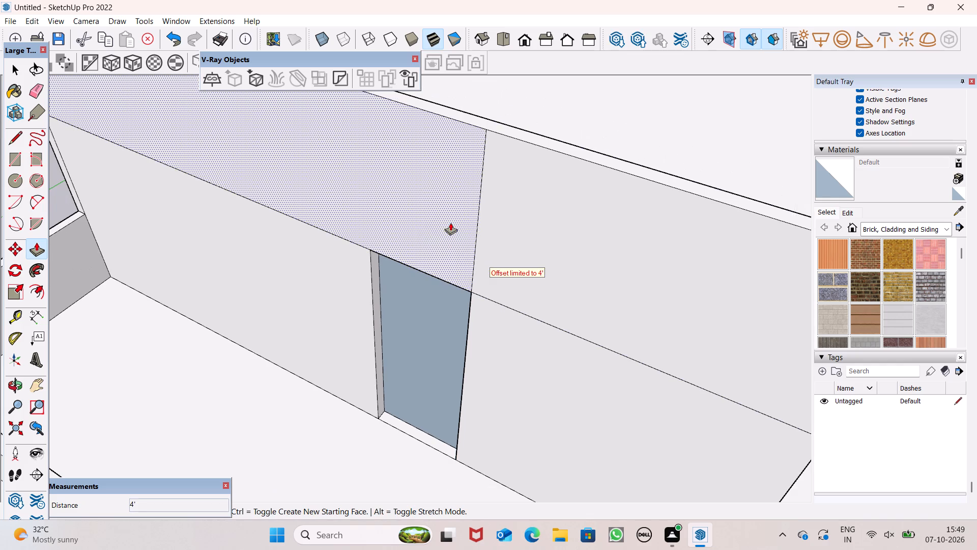
Erase the vertical seam line above the terrace door where the two upper wall bands meet.
click(40, 89)
drag(41, 89, 65, 89)
drag(496, 202, 495, 202)
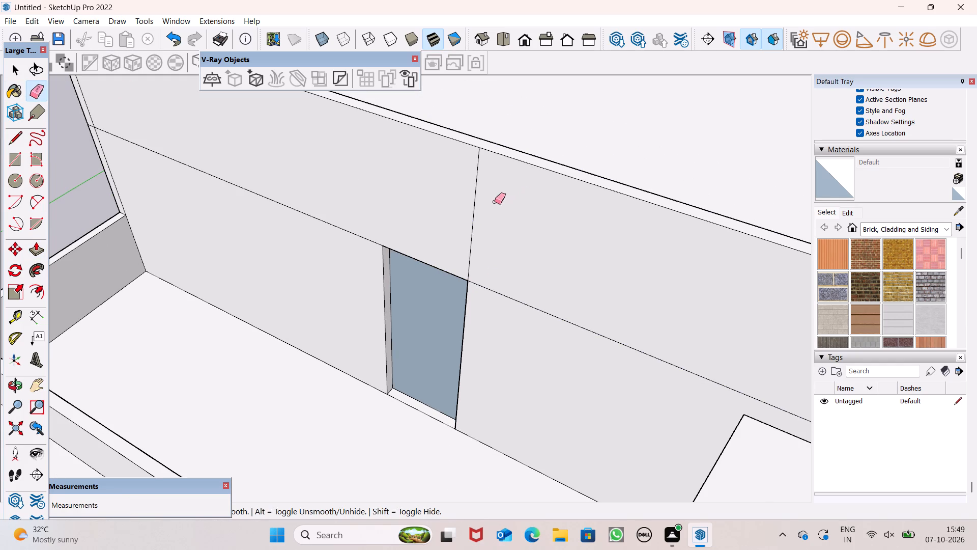
drag(495, 202, 478, 199)
double_click(473, 198)
drag(494, 195, 462, 201)
scroll(499, 221, down, 3)
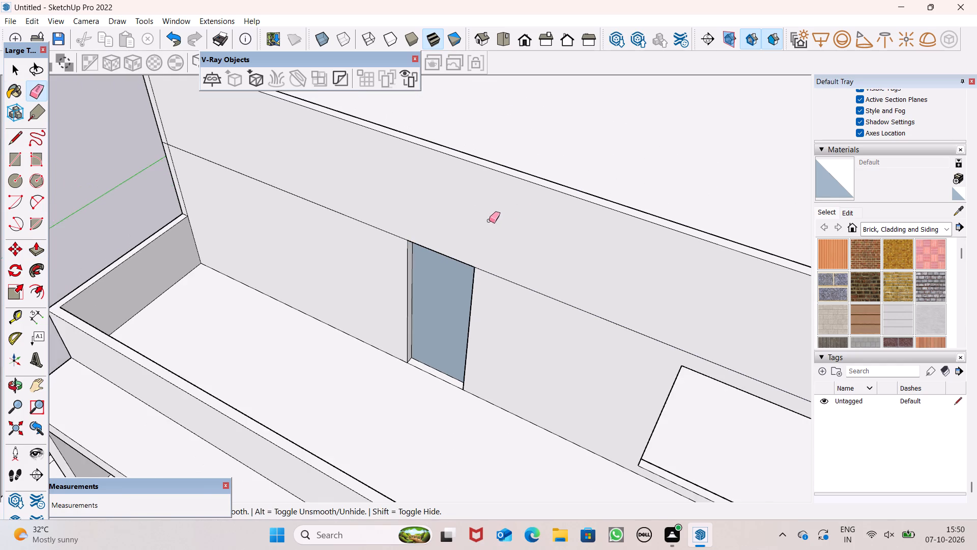
Erase the vertical line on the top level's upper wall band near the house's outer corner.
scroll(489, 221, down, 4)
scroll(323, 186, down, 5)
middle_drag(343, 191, 510, 156)
scroll(255, 187, up, 5)
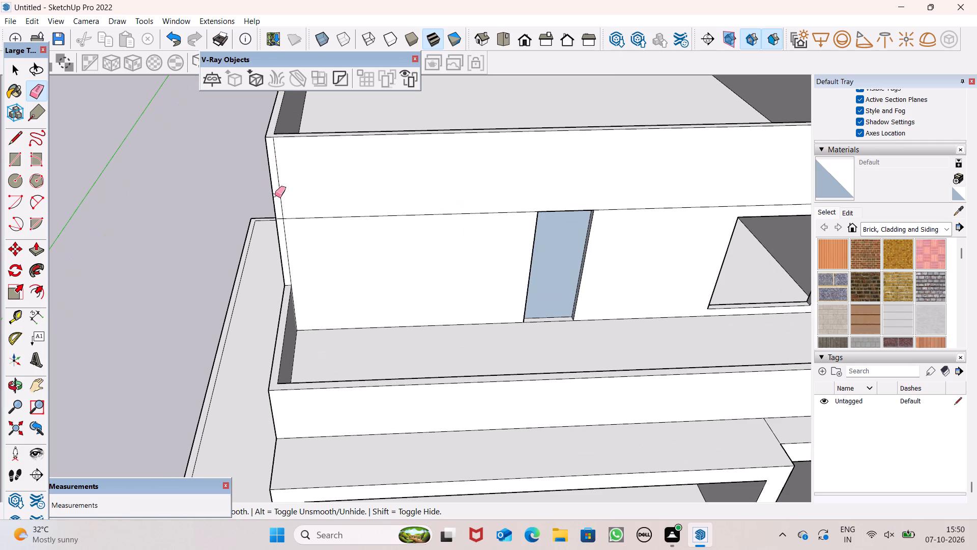
drag(283, 200, 282, 205)
click(282, 205)
scroll(286, 180, down, 3)
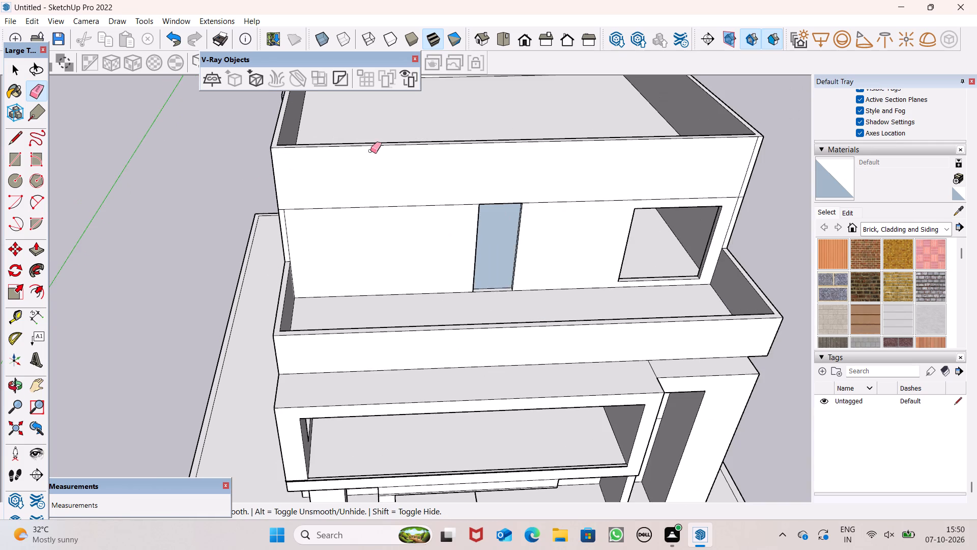
Erase the vertical lines near the top level's corner, on the upper wall band and on the wall beside the terrace window.
scroll(371, 150, down, 2)
scroll(727, 183, up, 6)
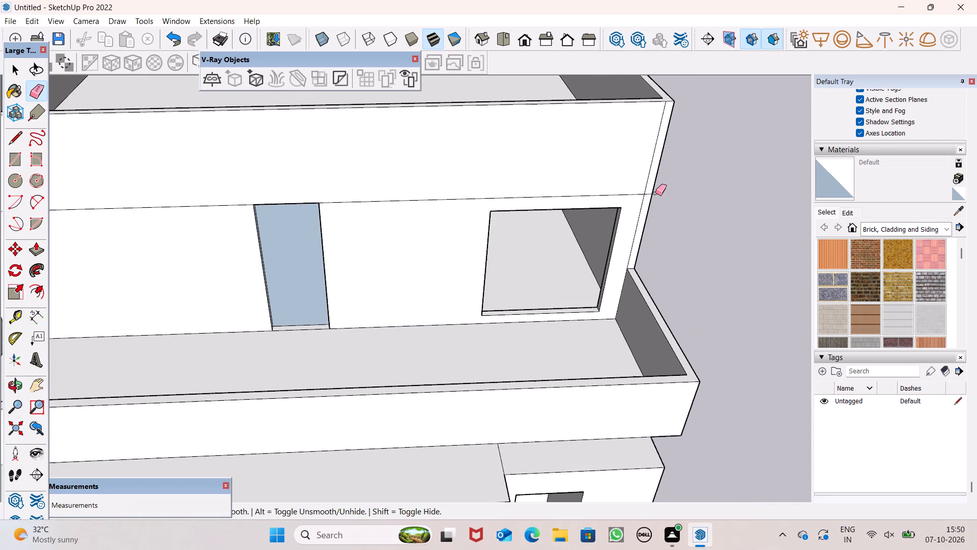
scroll(655, 193, up, 5)
drag(635, 182, 629, 182)
scroll(623, 176, down, 2)
scroll(625, 176, up, 1)
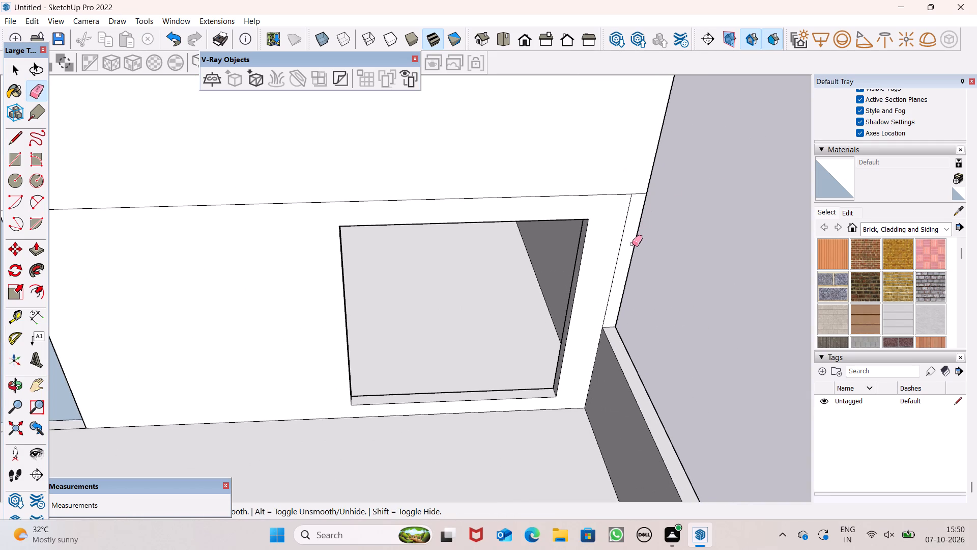
drag(627, 246, 614, 249)
scroll(640, 217, down, 1)
scroll(679, 194, down, 2)
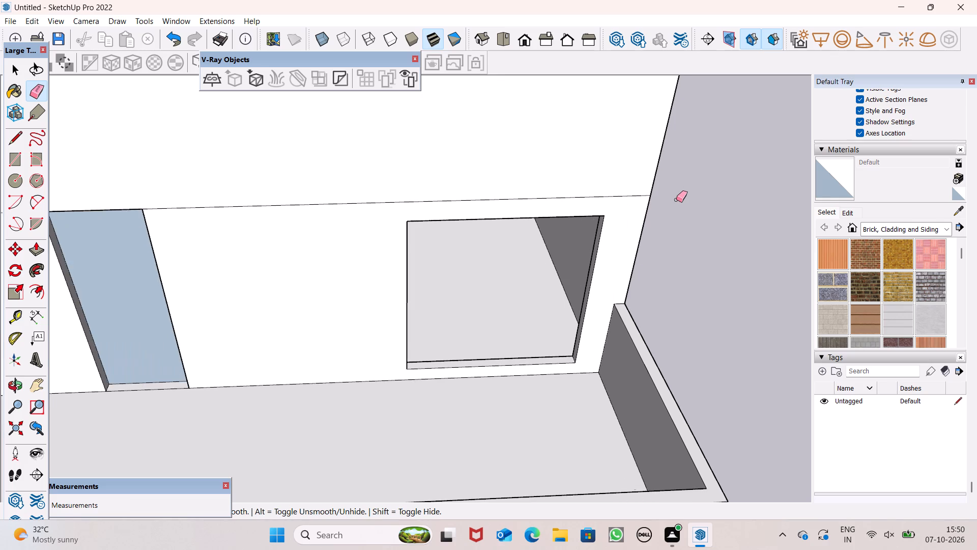
scroll(676, 200, down, 7)
scroll(525, 178, down, 4)
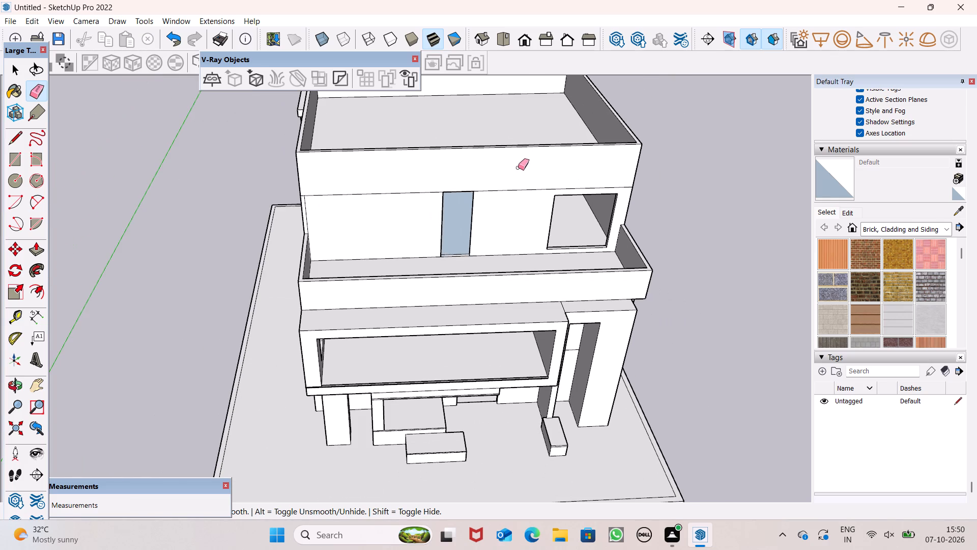
Pull the top level's front upper wall band outward so it overhangs the terrace wall.
middle_drag(494, 174, 733, 154)
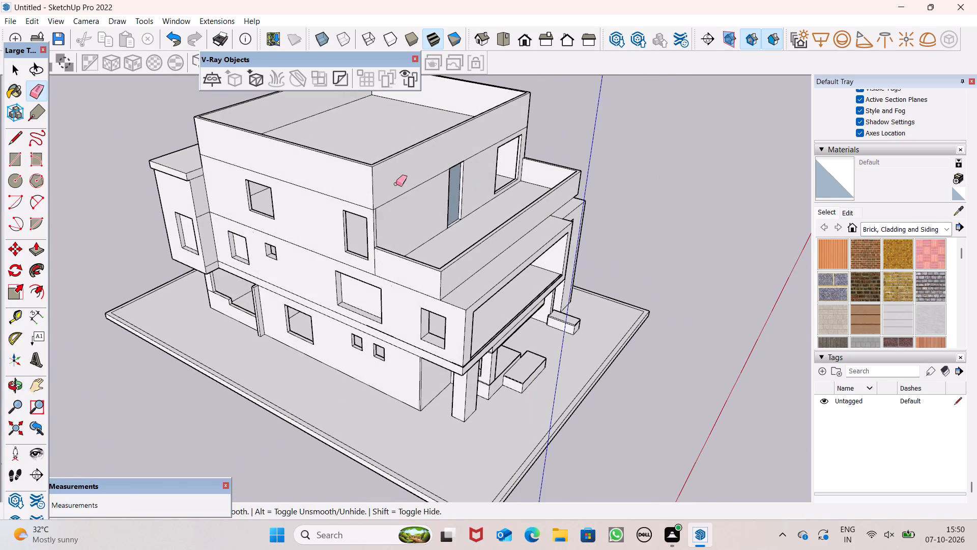
middle_drag(299, 185, 124, 185)
scroll(255, 163, up, 1)
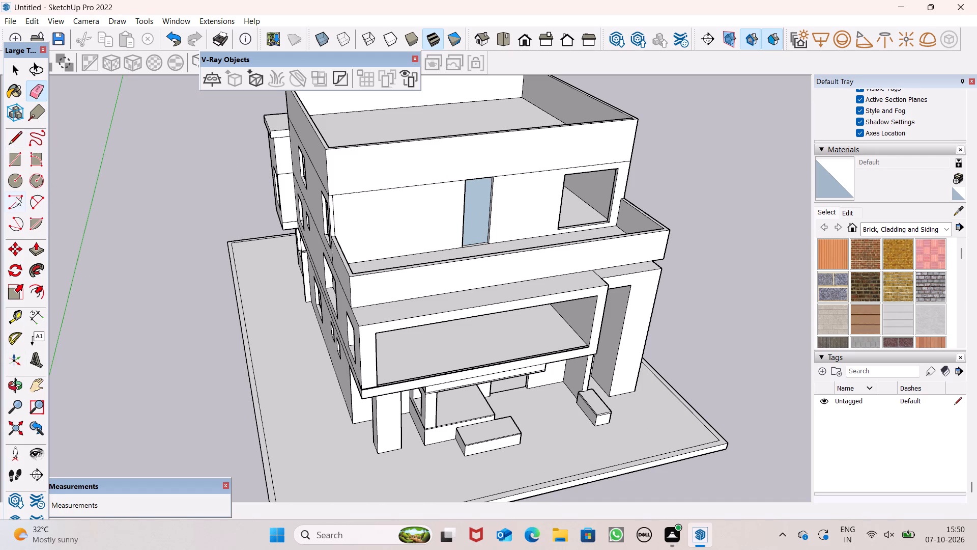
click(34, 252)
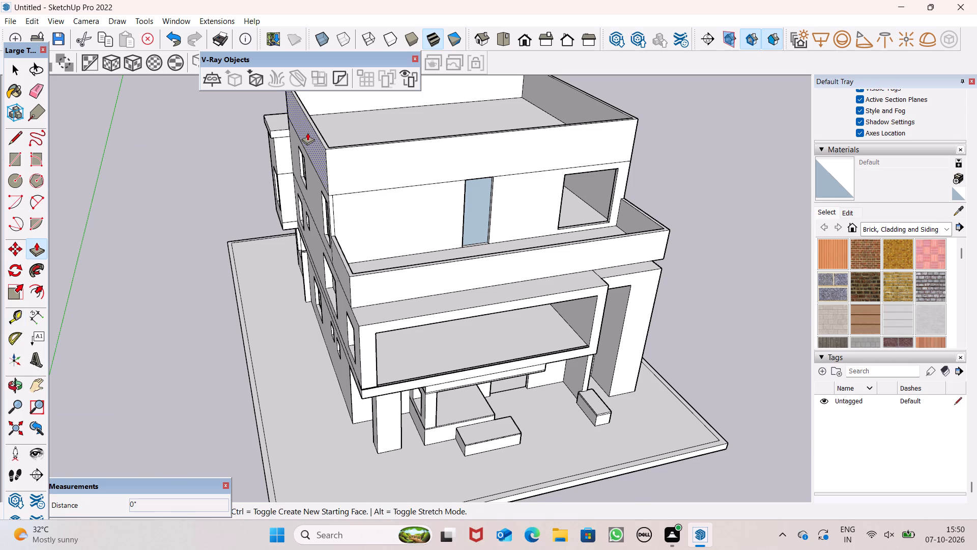
scroll(310, 135, down, 2)
middle_drag(324, 162, 367, 157)
scroll(337, 190, up, 1)
scroll(337, 190, down, 1)
scroll(337, 187, up, 6)
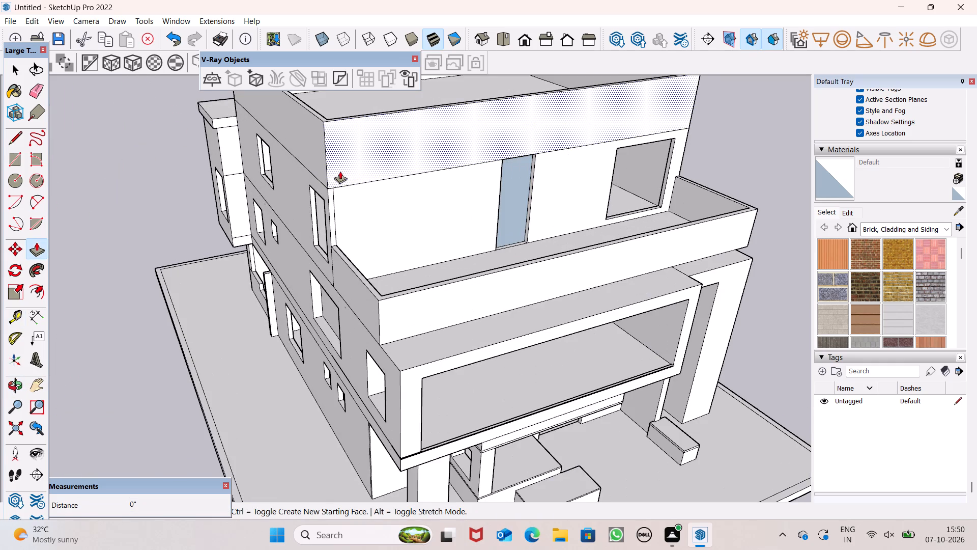
drag(339, 169, 344, 173)
Pull the upper wall band on the side with the windows outward about 1' 8 15/16".
scroll(348, 204, up, 1)
middle_drag(349, 205, 405, 175)
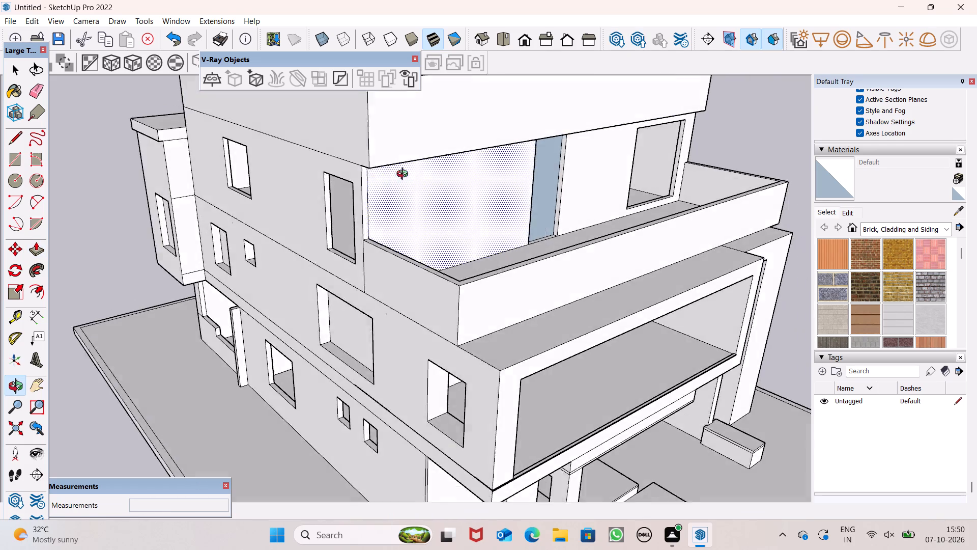
middle_drag(405, 175, 557, 187)
drag(463, 155, 466, 159)
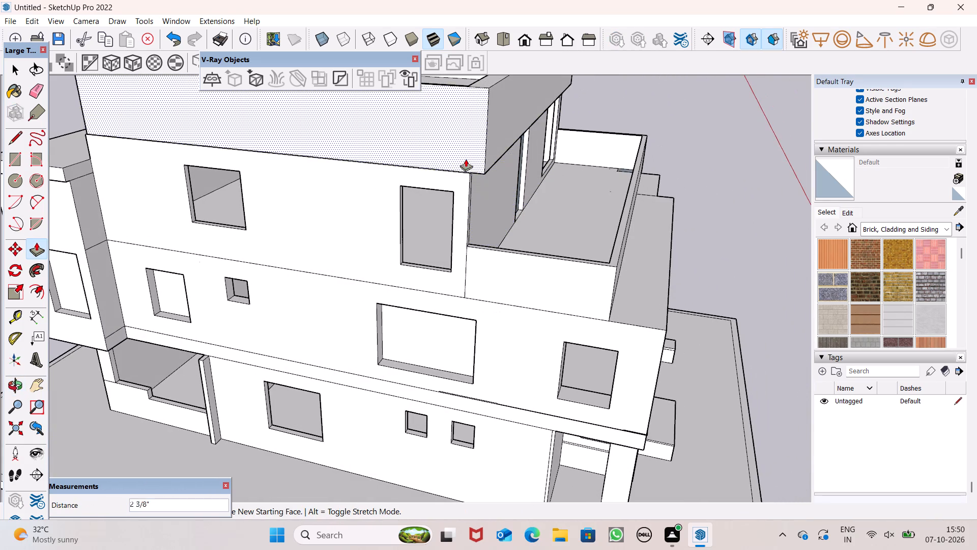
drag(466, 159, 460, 166)
Pull the upper wall band on the opposite, windowless side outward to form a matching overhang.
middle_drag(497, 194, 352, 97)
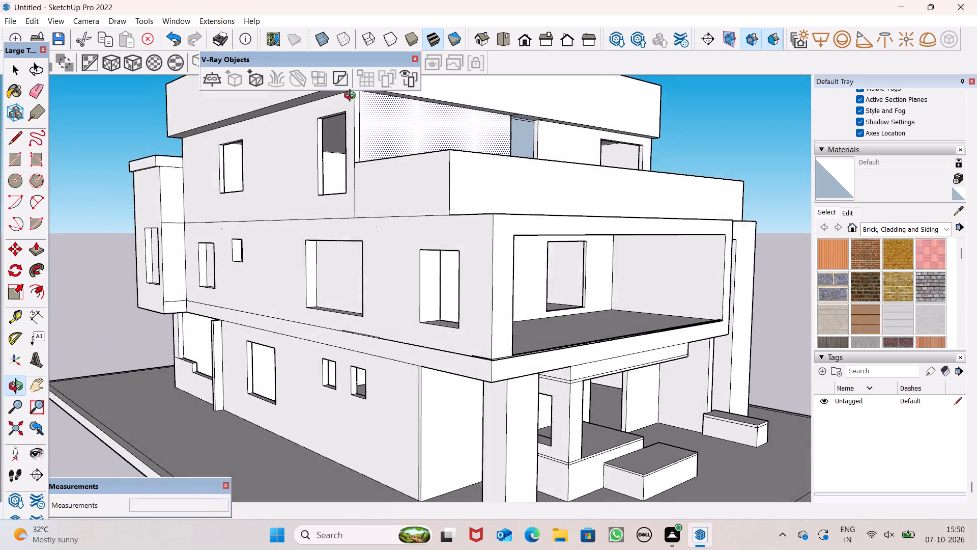
middle_drag(352, 97, 123, 174)
scroll(426, 143, down, 2)
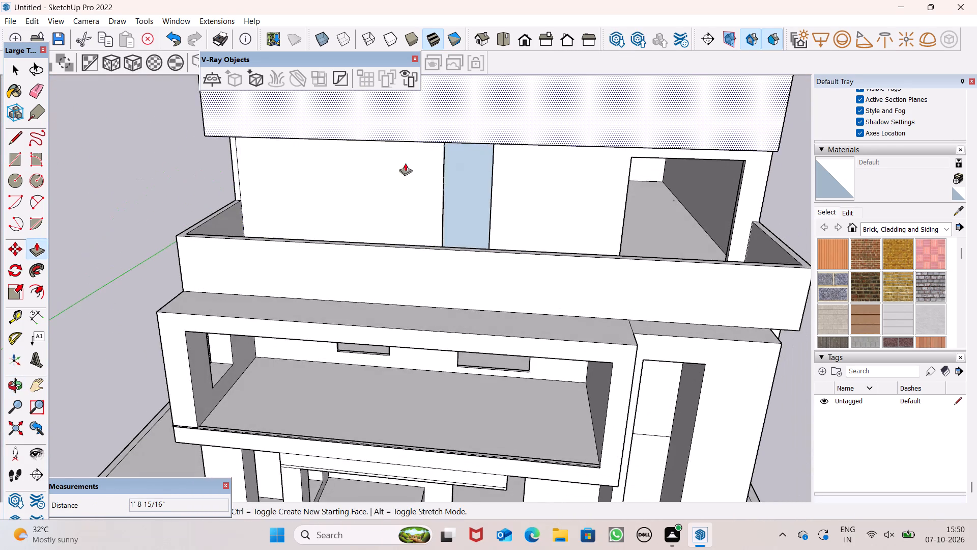
scroll(405, 163, down, 1)
scroll(587, 187, up, 1)
middle_drag(587, 187, 277, 141)
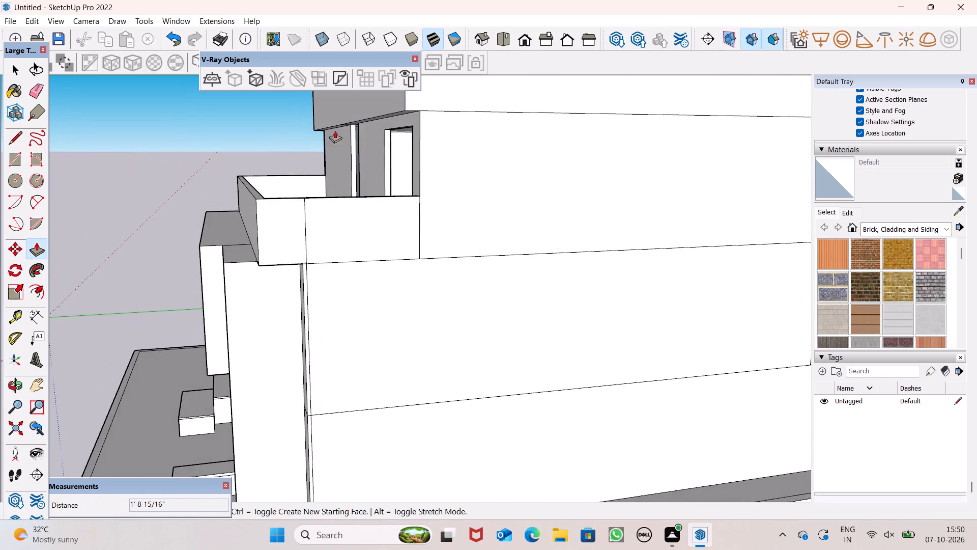
scroll(475, 81, down, 1)
scroll(475, 80, up, 4)
drag(450, 97, 460, 110)
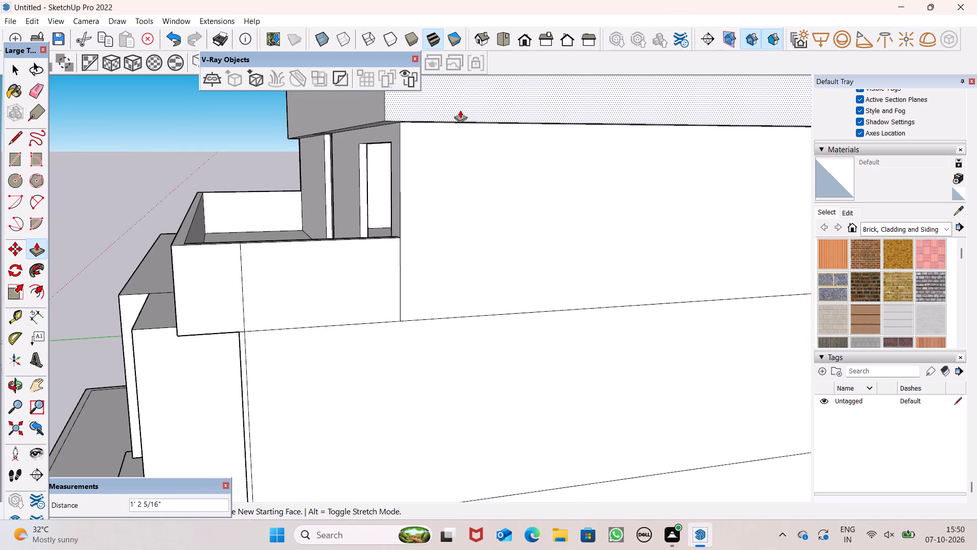
drag(460, 110, 464, 115)
double_click(467, 118)
Draw a 42' 8 1/8" line across the top level's rear wall, level with the underside of the side overhangs.
middle_drag(475, 135, 485, 96)
scroll(485, 96, up, 1)
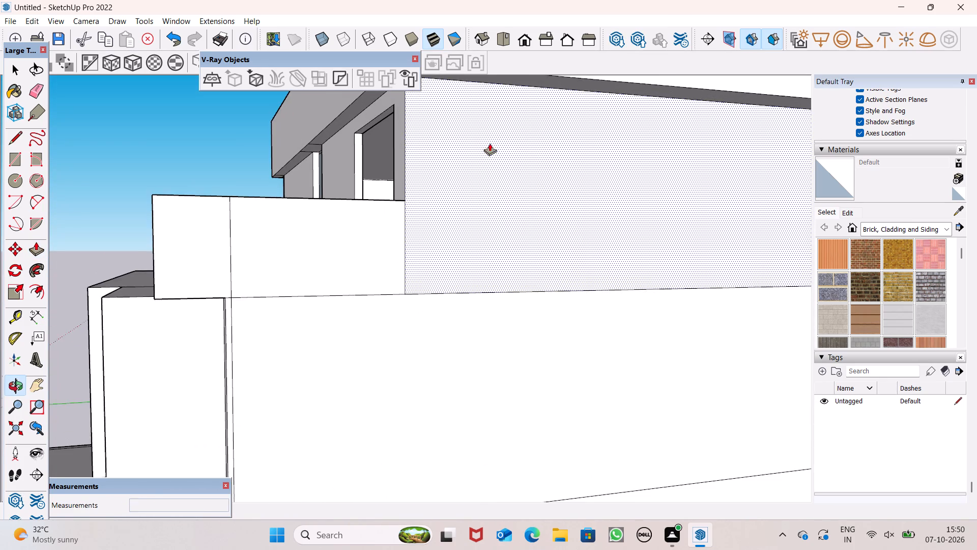
scroll(489, 145, down, 13)
middle_drag(562, 151, 206, 217)
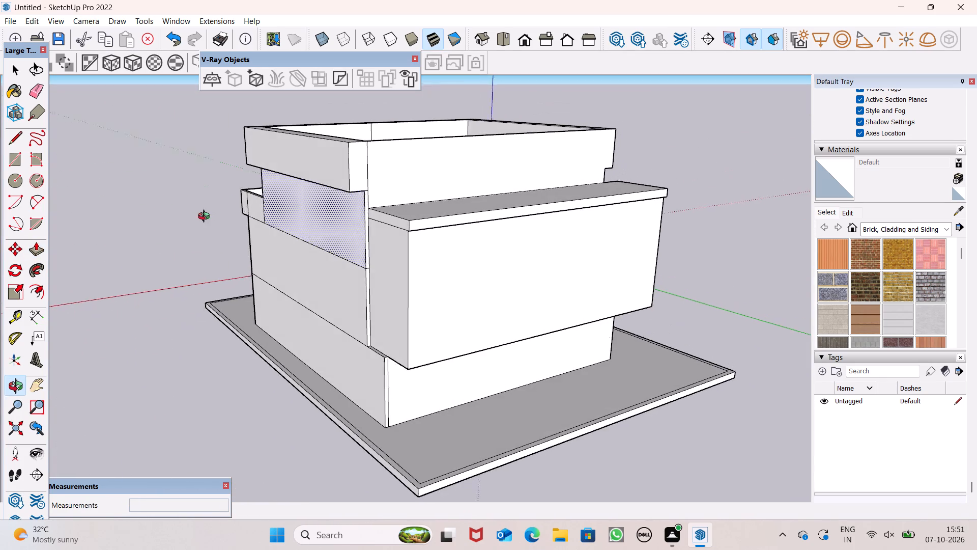
middle_drag(206, 217, 204, 218)
scroll(399, 170, up, 1)
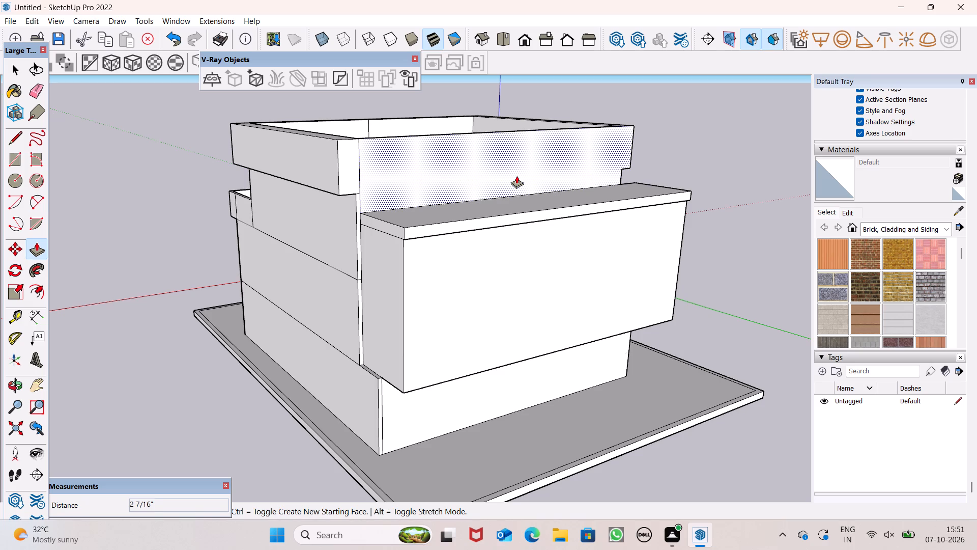
drag(13, 141, 22, 142)
middle_drag(313, 162, 223, 217)
scroll(234, 215, up, 1)
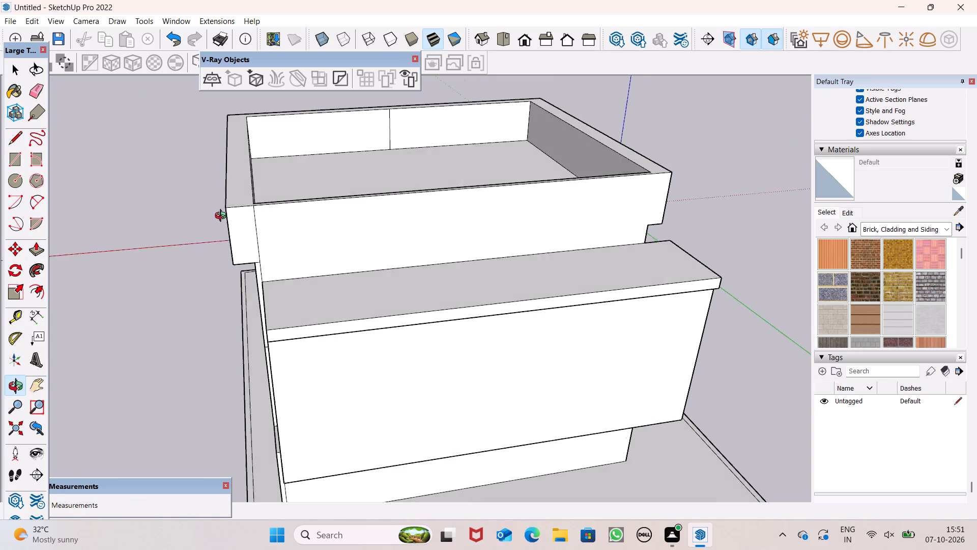
middle_drag(223, 217, 200, 224)
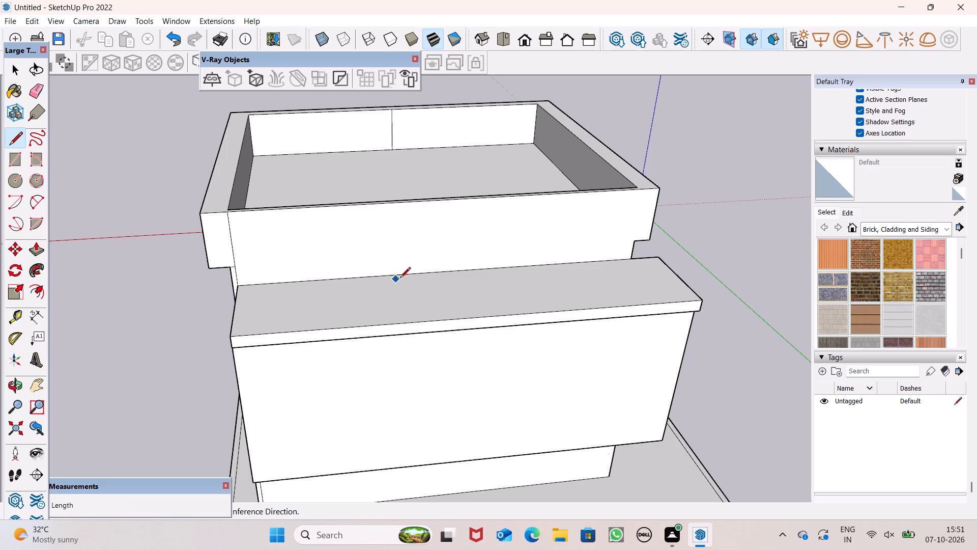
click(237, 267)
click(636, 243)
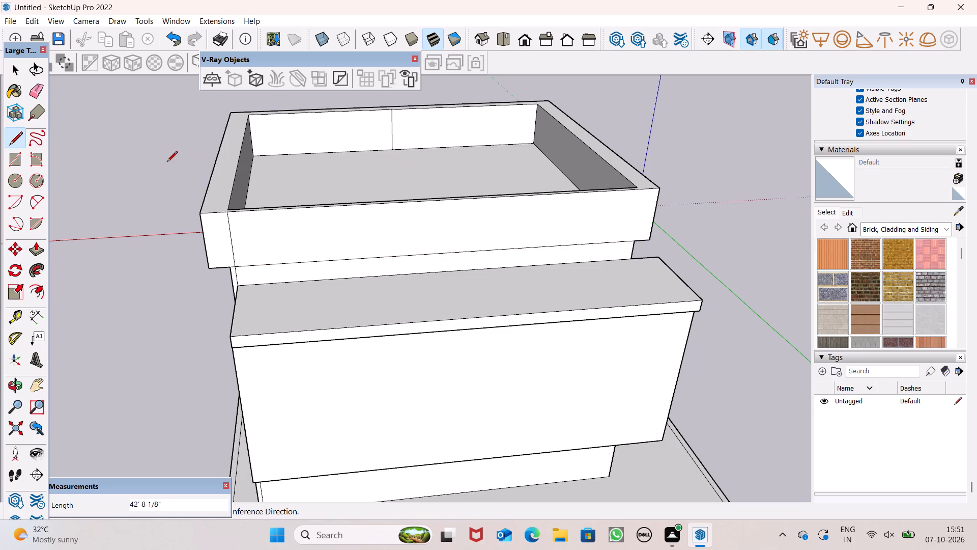
Erase the vertical line near the end of the rear upper wall band.
click(29, 89)
drag(216, 233, 234, 230)
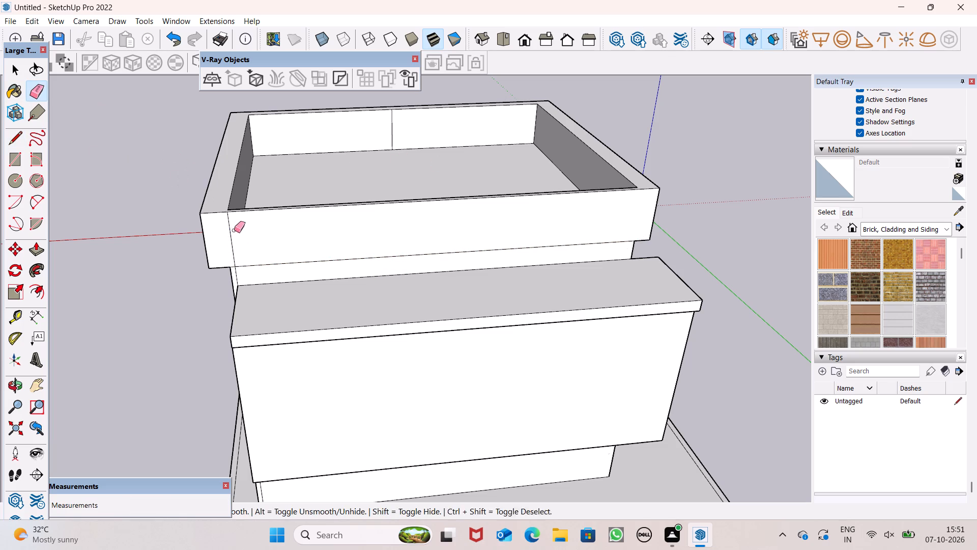
drag(234, 230, 233, 231)
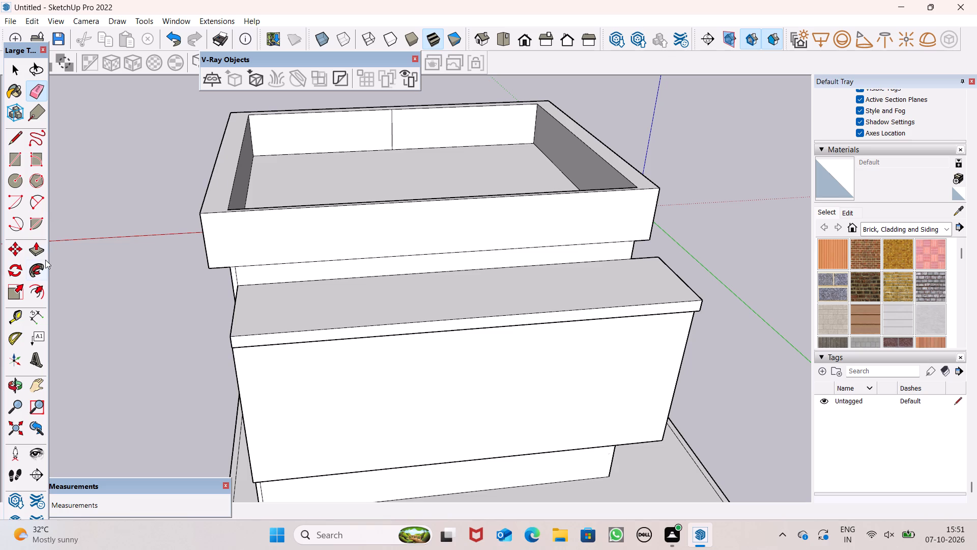
Pull the rear upper wall band outward about 1' 5 13/16" and undo the extra push/pull on its face.
click(39, 250)
click(330, 231)
click(331, 236)
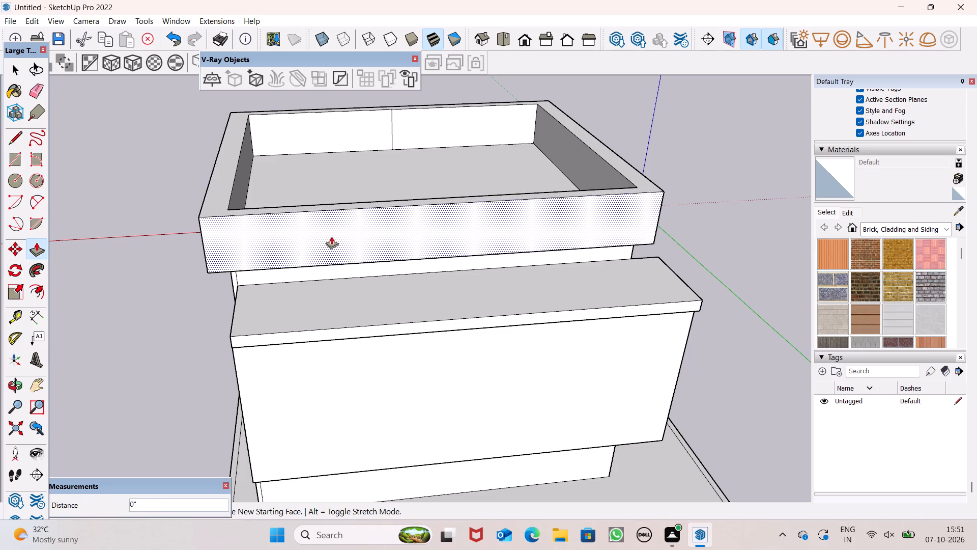
click(416, 202)
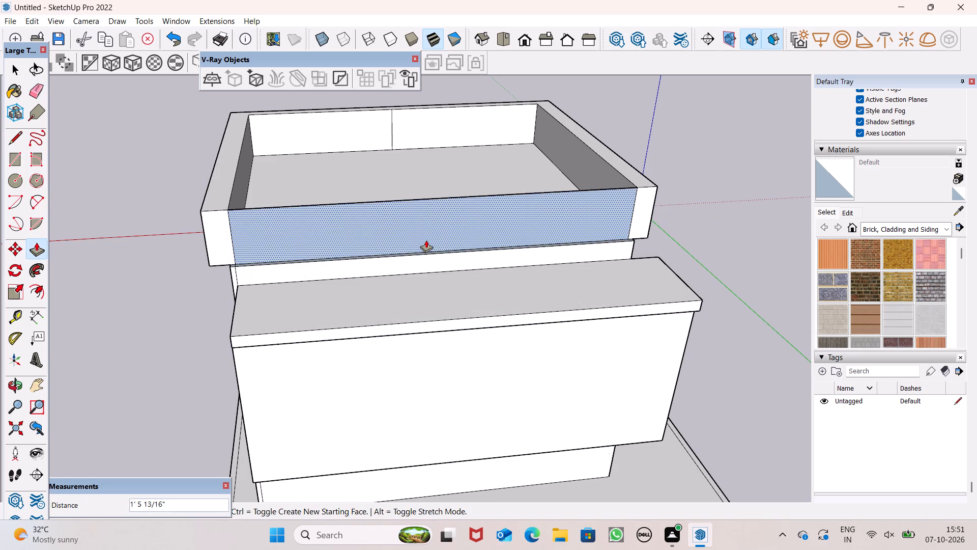
key(ctrl+z)
Erase the vertical seam line on the inner face of the roof parapet's front wall.
middle_drag(425, 239, 431, 301)
scroll(577, 268, down, 3)
middle_drag(597, 287, 370, 271)
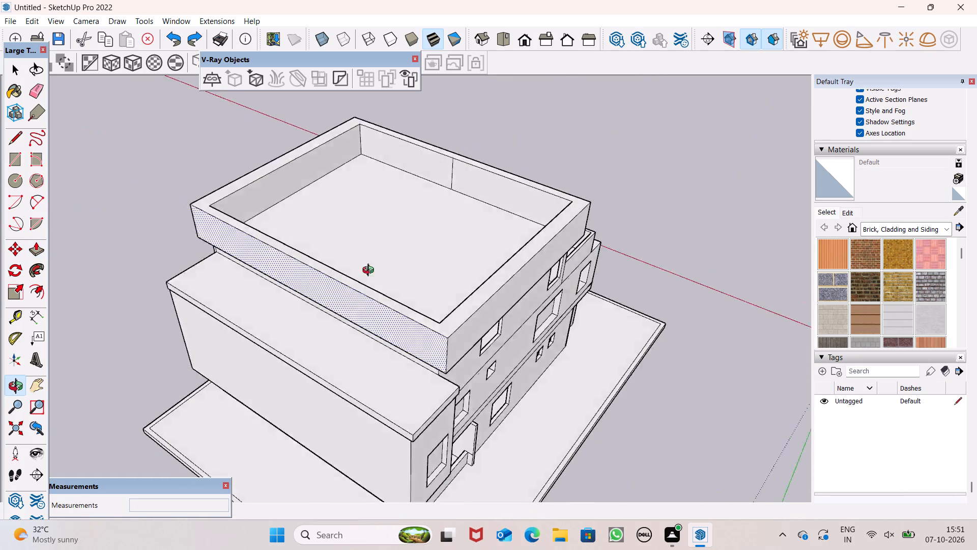
middle_drag(370, 271, 234, 66)
scroll(381, 99, up, 5)
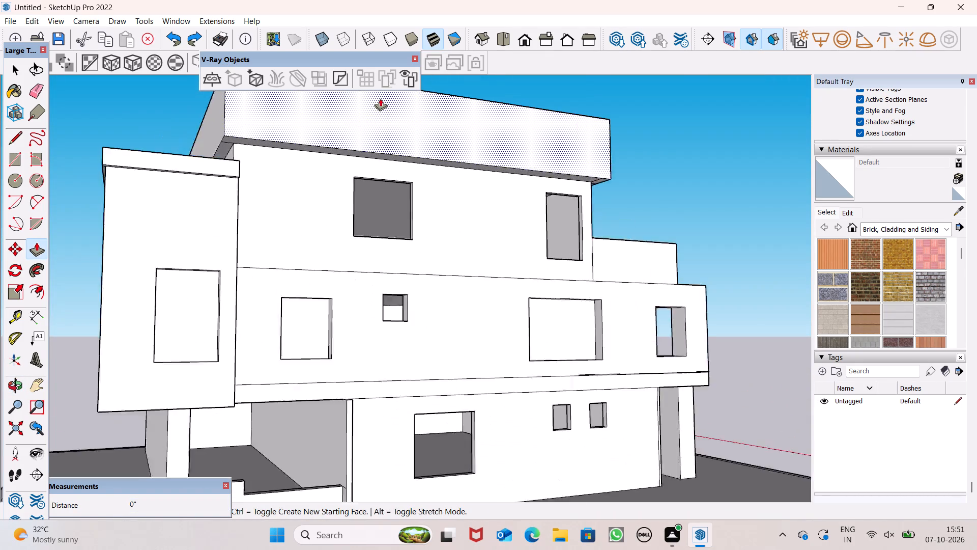
scroll(380, 98, up, 2)
scroll(427, 175, down, 5)
middle_drag(459, 217, 478, 333)
scroll(469, 339, down, 1)
scroll(458, 327, up, 1)
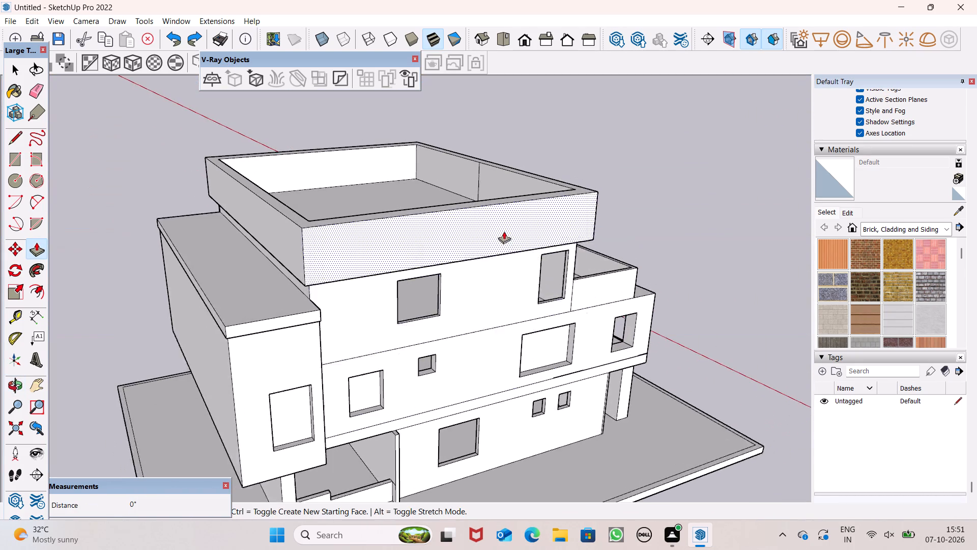
scroll(504, 233, down, 1)
middle_drag(515, 236, 538, 329)
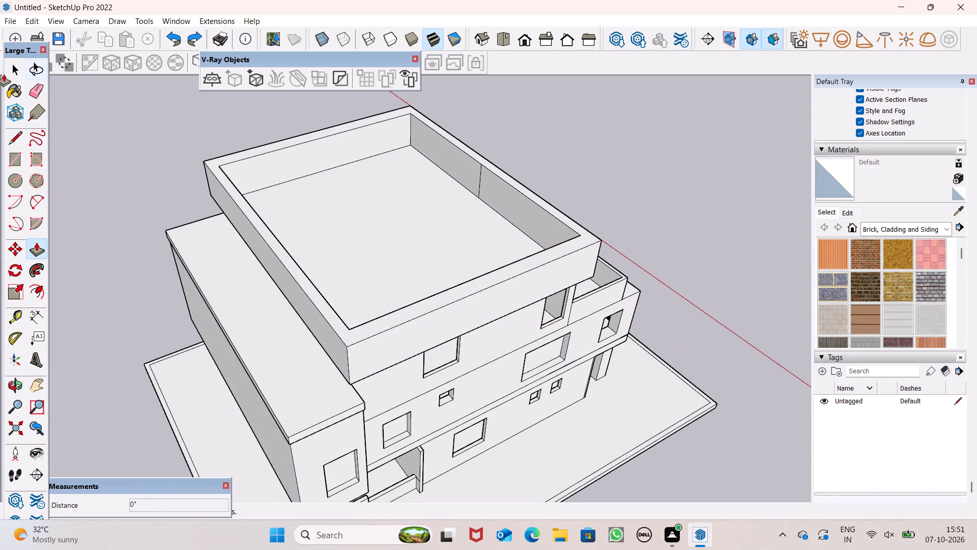
click(36, 97)
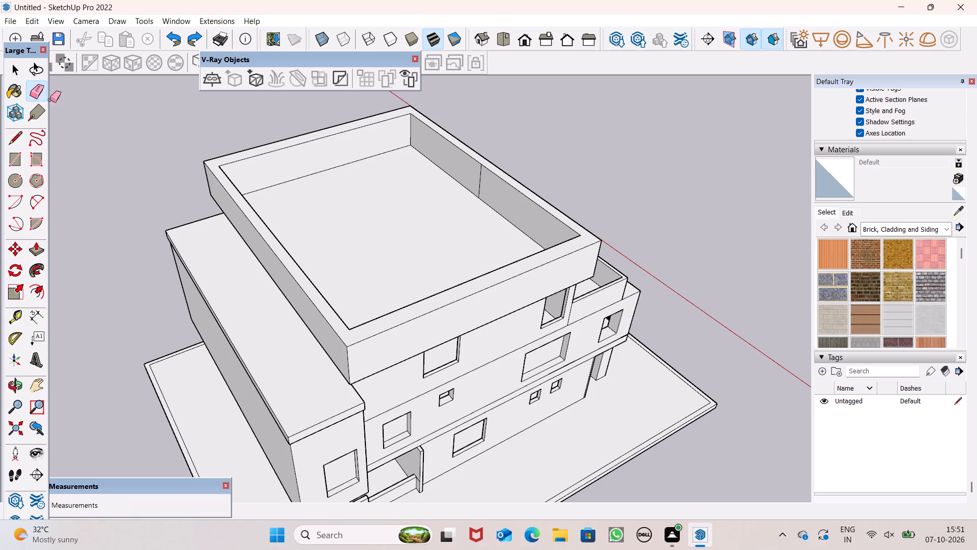
scroll(484, 190, up, 3)
drag(485, 183, 480, 180)
click(479, 180)
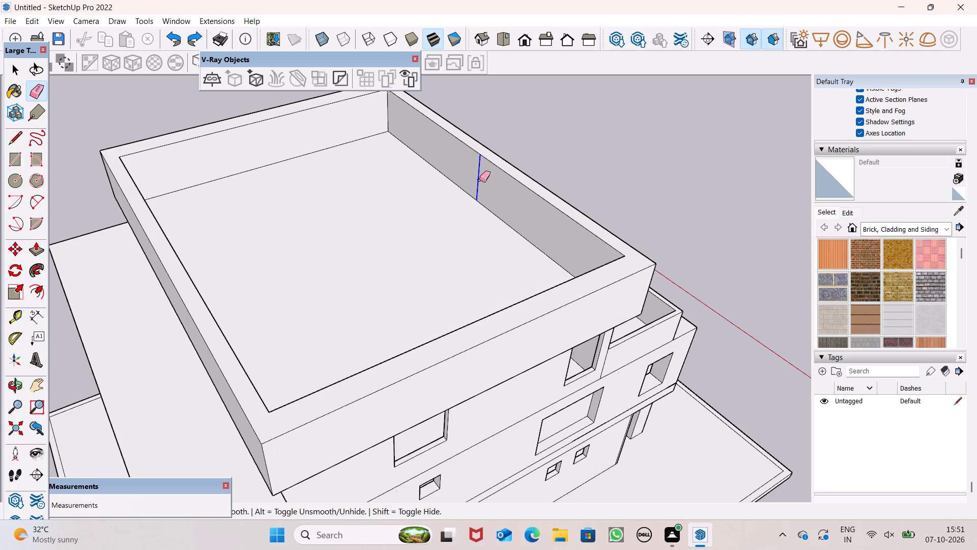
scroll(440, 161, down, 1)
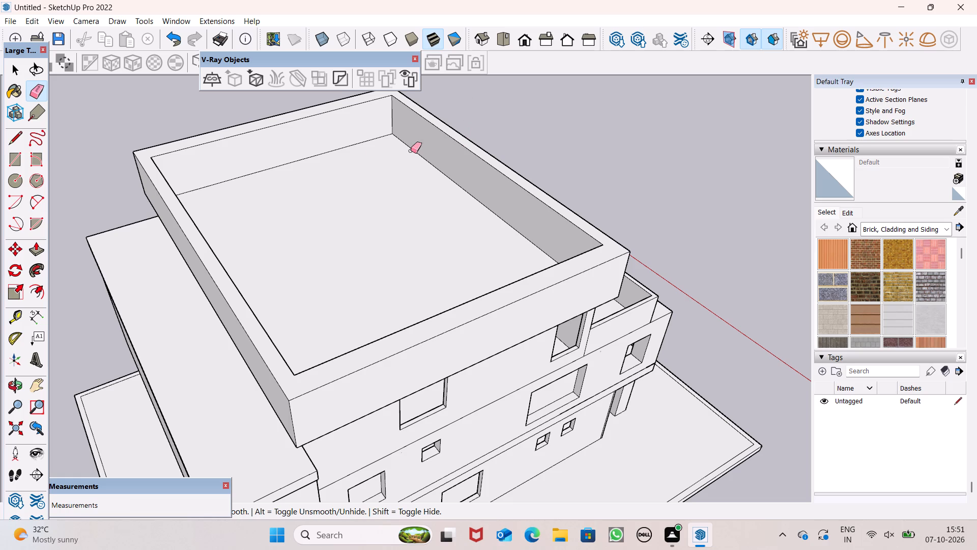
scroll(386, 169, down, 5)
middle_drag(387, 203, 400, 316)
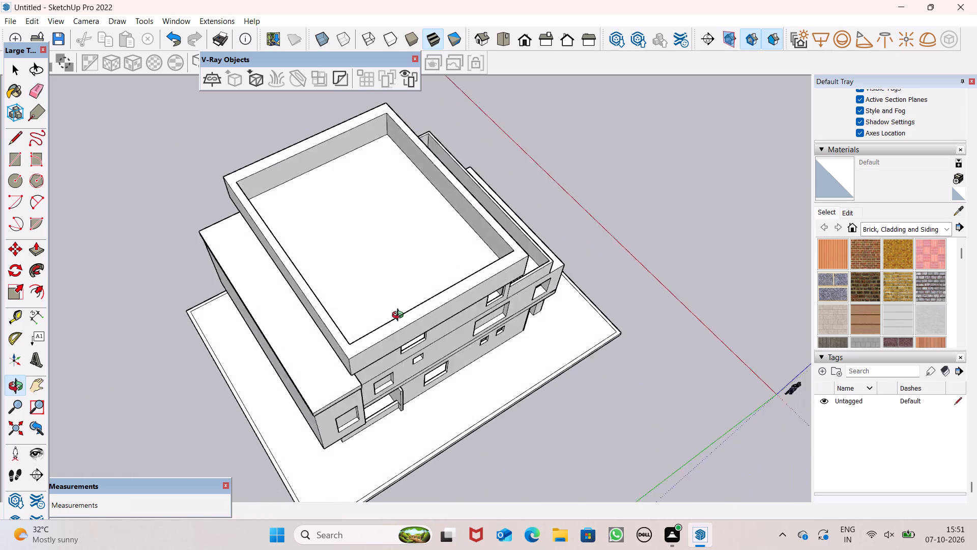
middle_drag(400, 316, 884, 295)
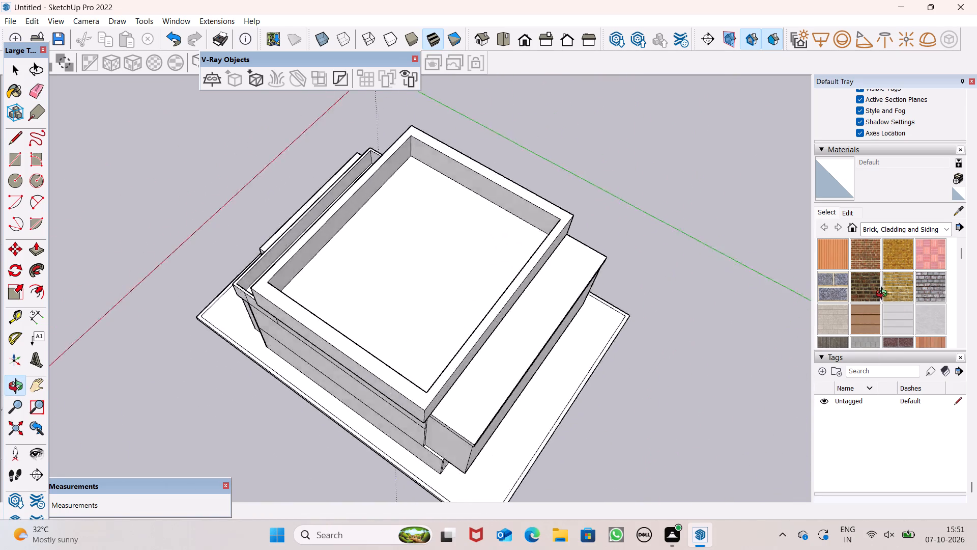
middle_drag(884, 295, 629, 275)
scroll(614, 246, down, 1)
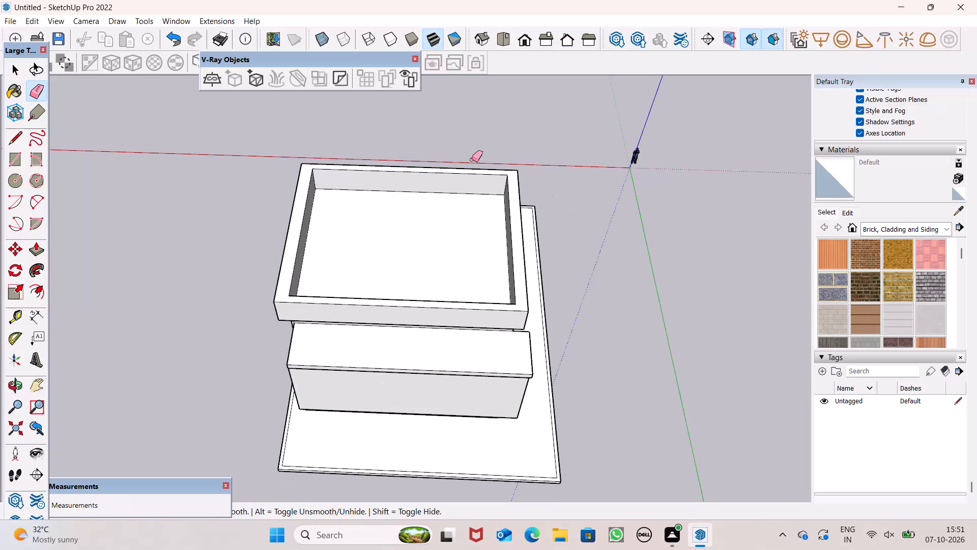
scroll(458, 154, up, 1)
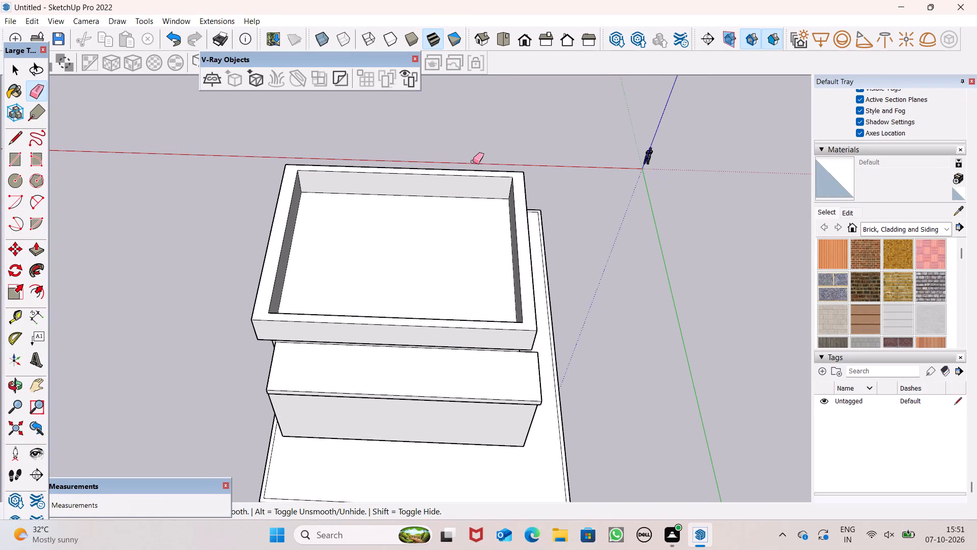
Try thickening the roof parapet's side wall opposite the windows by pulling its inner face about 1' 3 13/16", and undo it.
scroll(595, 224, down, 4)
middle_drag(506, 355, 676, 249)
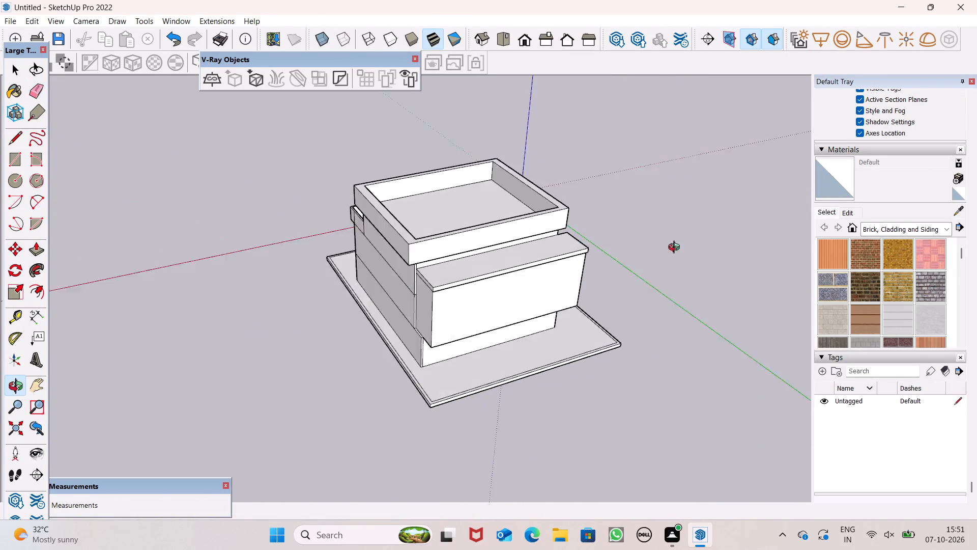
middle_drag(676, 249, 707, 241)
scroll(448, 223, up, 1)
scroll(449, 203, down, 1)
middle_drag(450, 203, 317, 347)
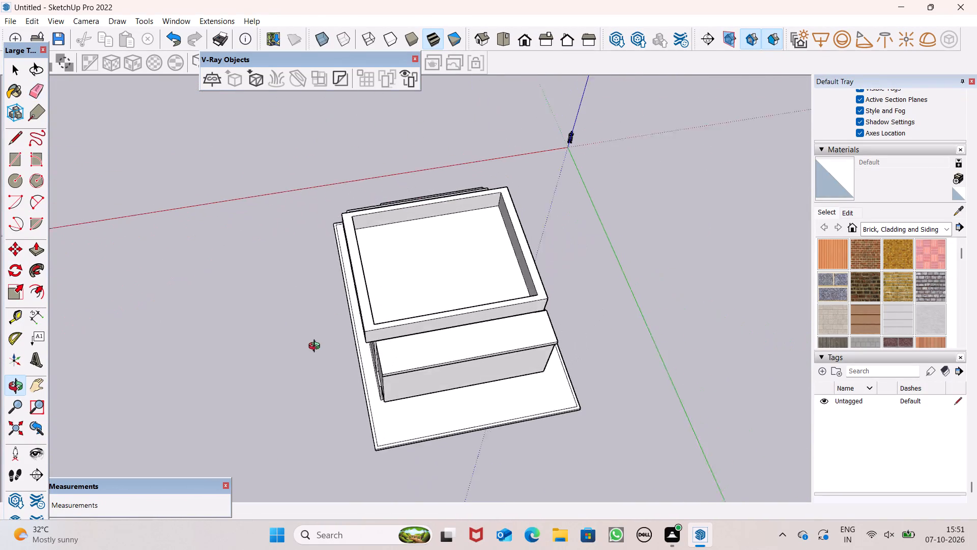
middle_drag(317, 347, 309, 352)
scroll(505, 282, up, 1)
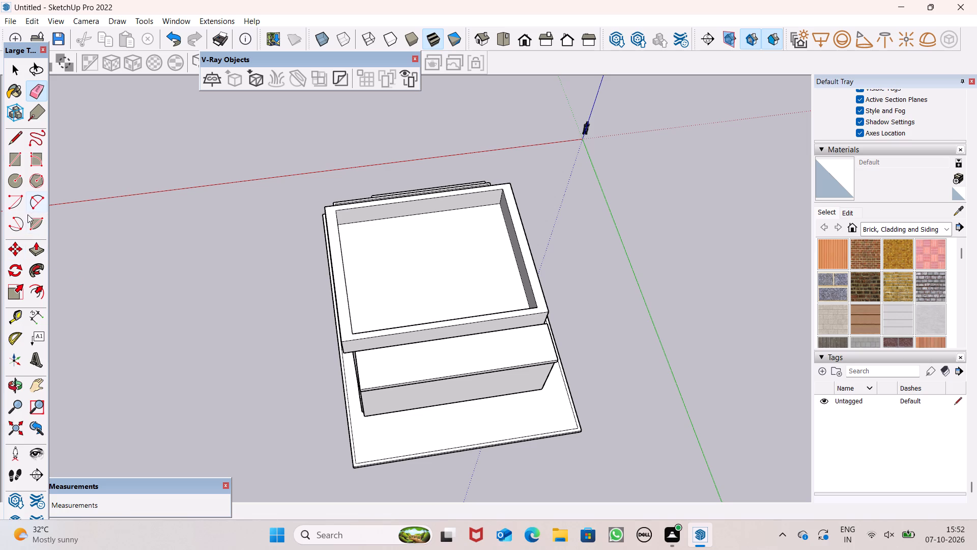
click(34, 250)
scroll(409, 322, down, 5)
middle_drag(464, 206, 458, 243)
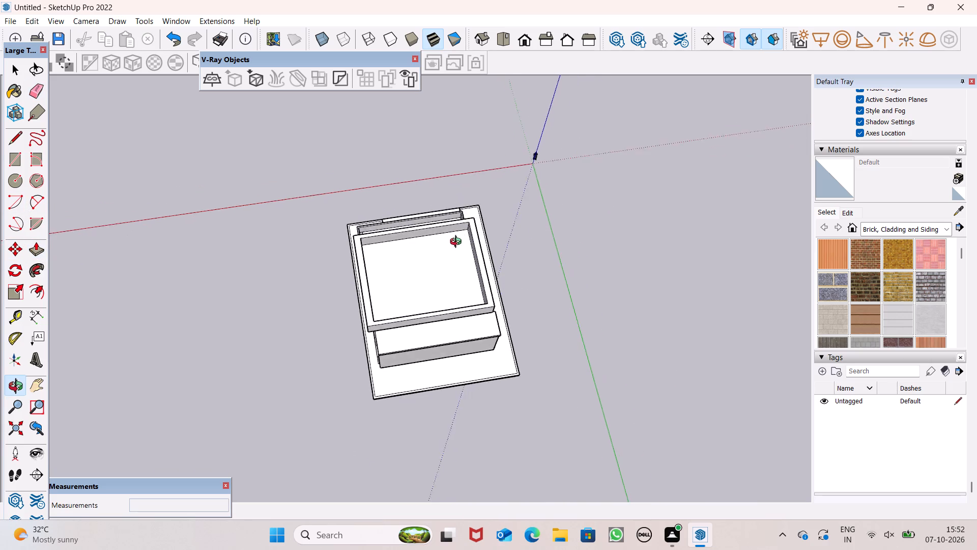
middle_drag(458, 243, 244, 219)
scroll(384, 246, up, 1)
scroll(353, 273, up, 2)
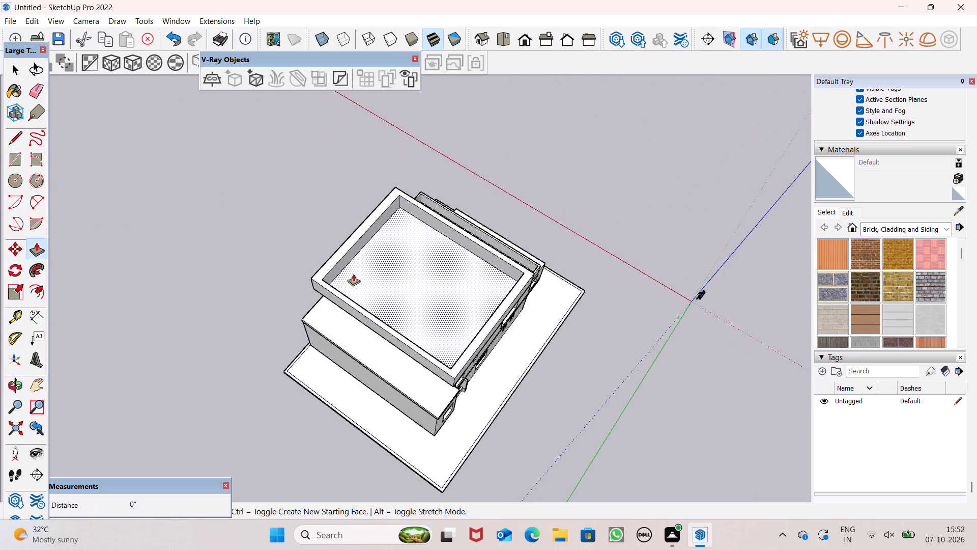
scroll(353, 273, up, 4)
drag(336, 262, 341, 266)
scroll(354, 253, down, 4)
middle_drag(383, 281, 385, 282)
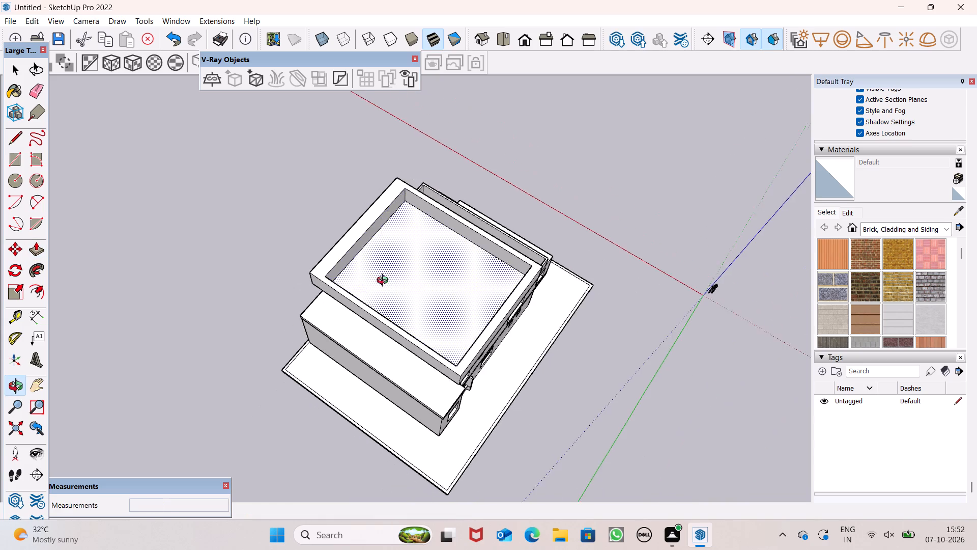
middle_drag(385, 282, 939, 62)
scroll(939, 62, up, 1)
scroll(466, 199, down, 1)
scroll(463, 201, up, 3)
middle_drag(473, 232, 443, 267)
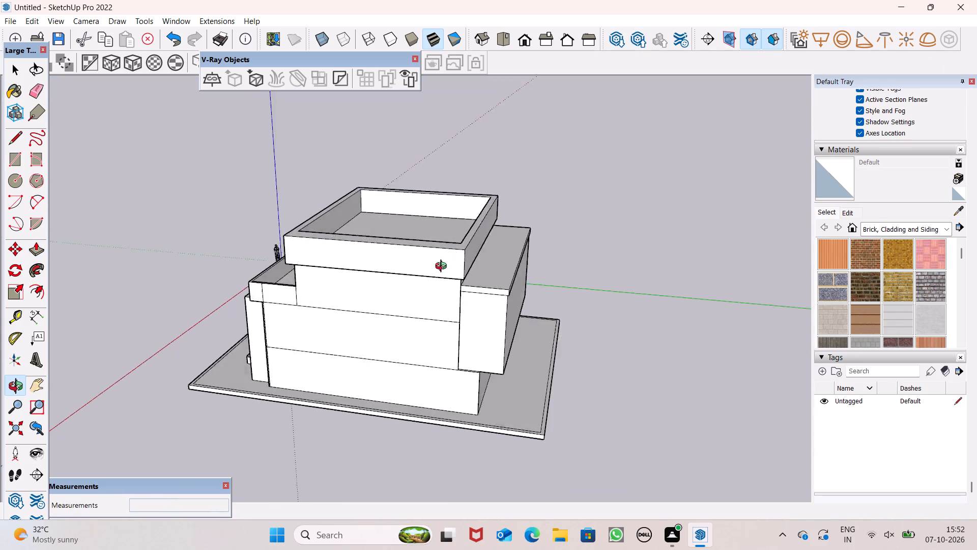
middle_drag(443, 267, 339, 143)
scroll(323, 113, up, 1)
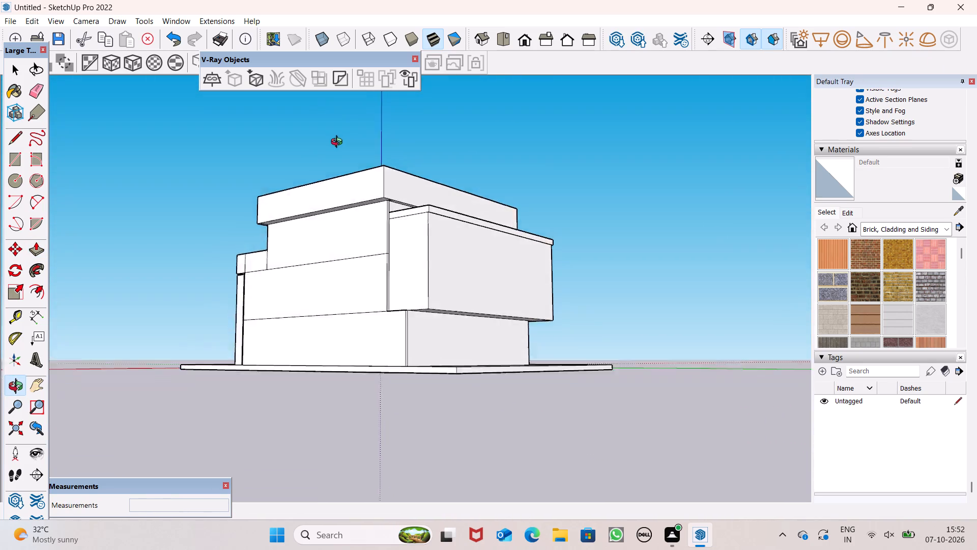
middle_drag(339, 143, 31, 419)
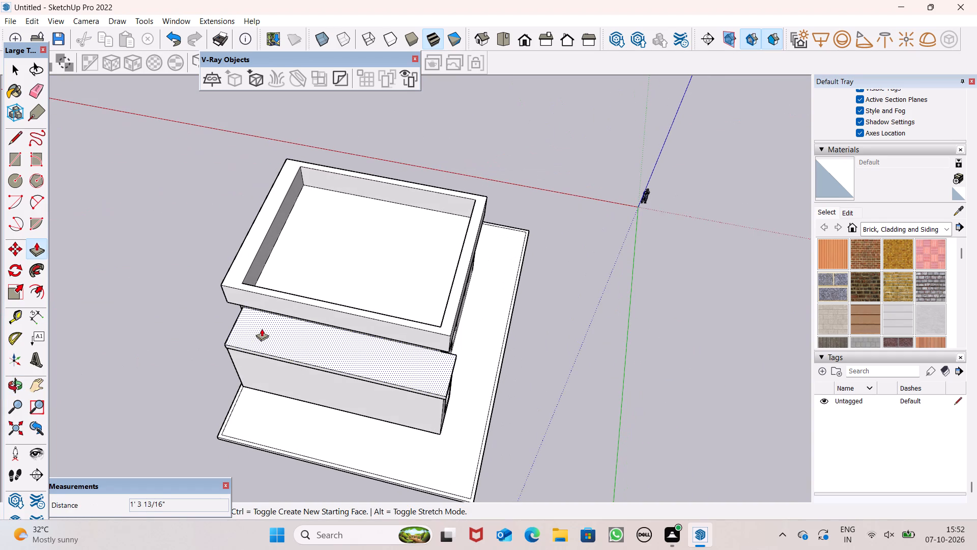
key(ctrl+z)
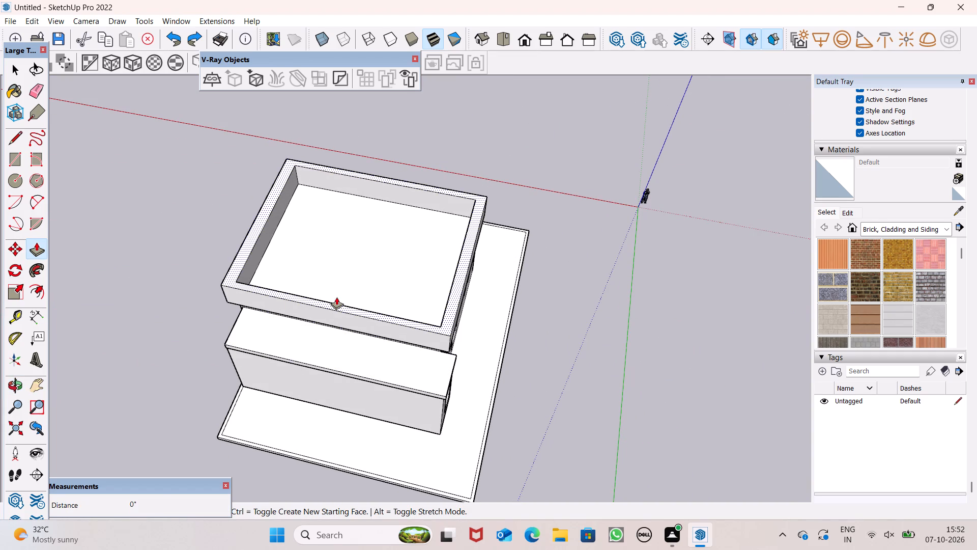
Push the roof parapet band's outer face on the windowed side inward about 1' 3 15/16", flush with the wall below.
key(space)
scroll(360, 281, down, 6)
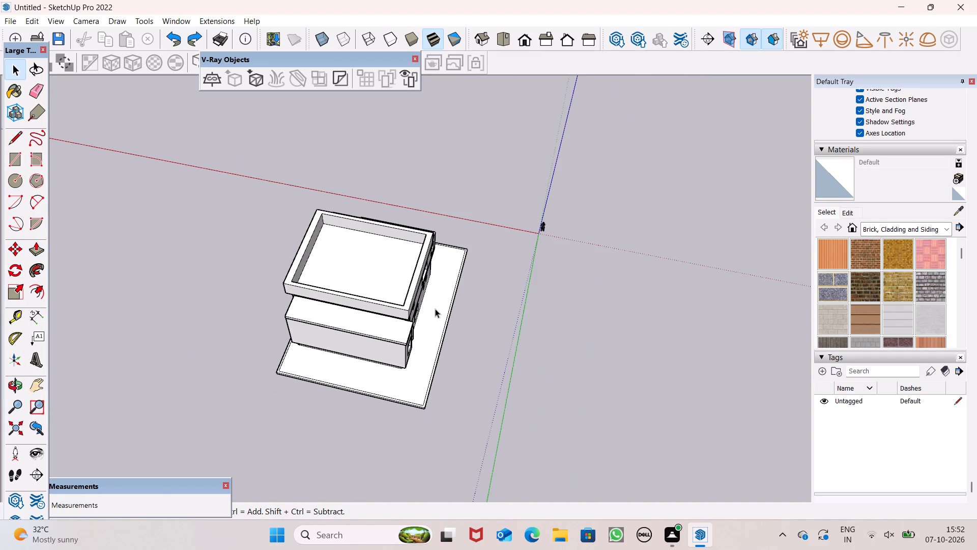
middle_drag(436, 308, 462, 53)
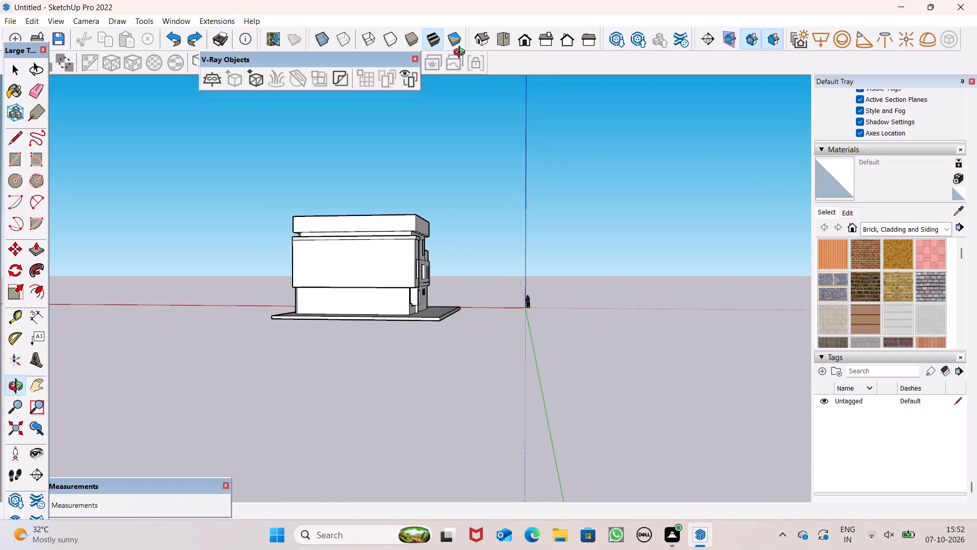
middle_drag(462, 53, 462, 52)
middle_drag(466, 217, 245, 235)
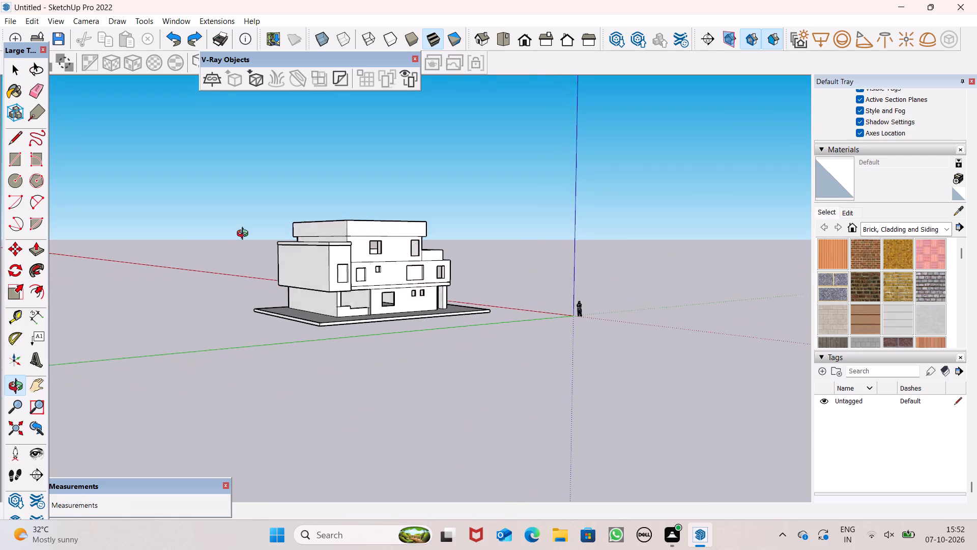
middle_drag(245, 235, 240, 235)
middle_drag(425, 294, 264, 294)
scroll(364, 217, down, 1)
scroll(364, 217, up, 3)
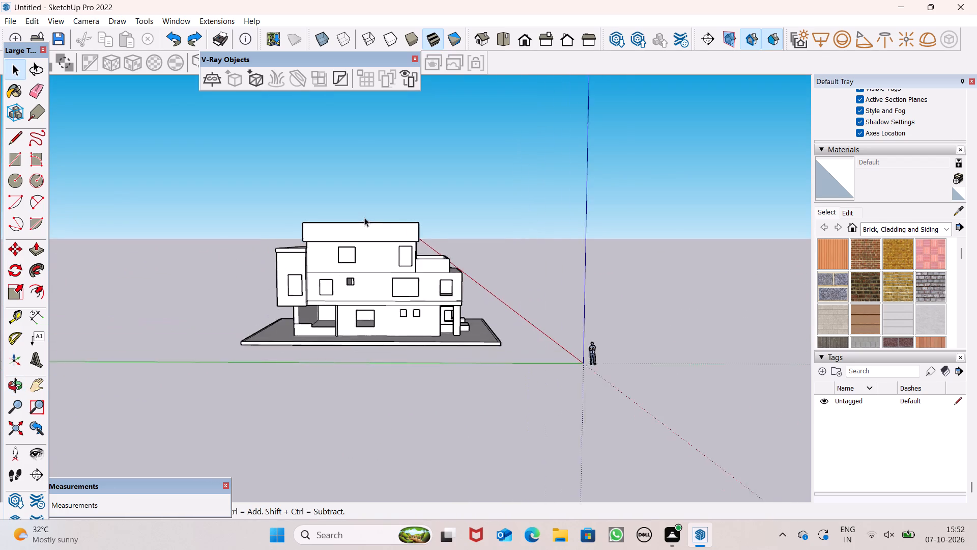
scroll(364, 217, up, 4)
middle_drag(372, 242, 271, 299)
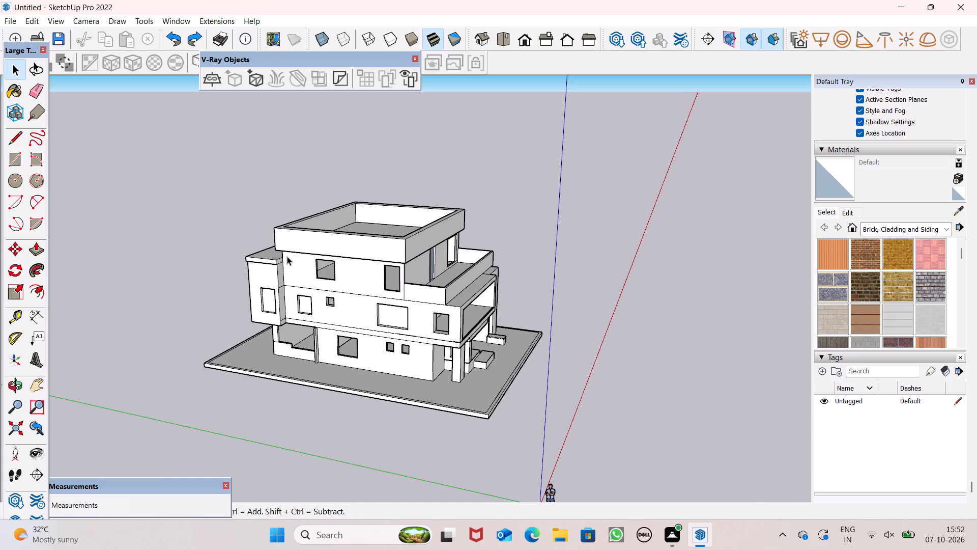
scroll(287, 256, up, 4)
middle_drag(338, 234, 409, 416)
scroll(346, 302, up, 1)
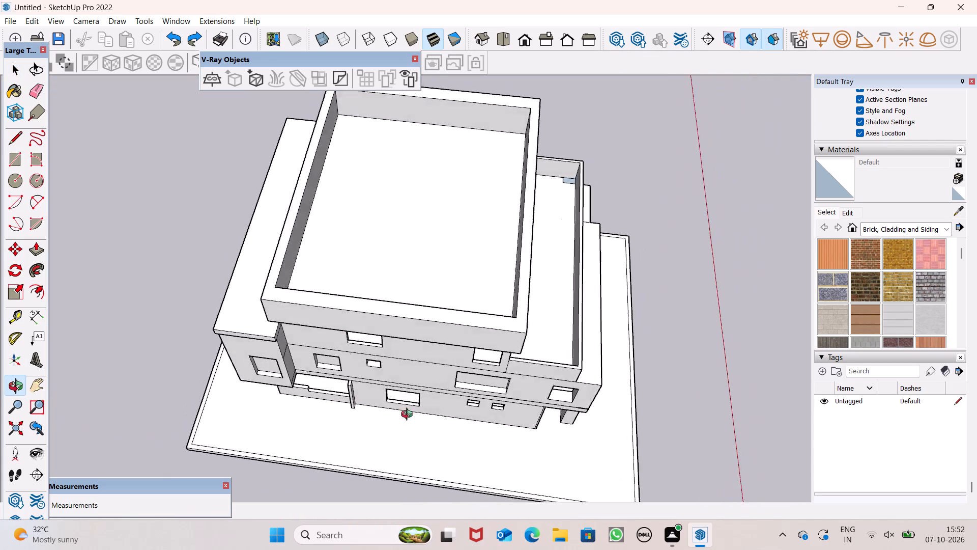
middle_drag(409, 416, 433, 288)
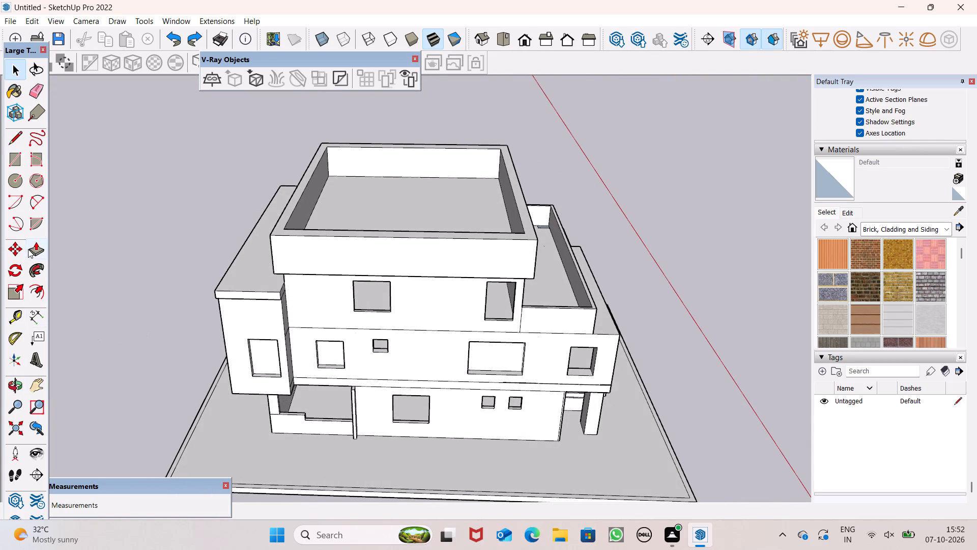
click(28, 250)
scroll(220, 243, up, 6)
drag(357, 261, 355, 251)
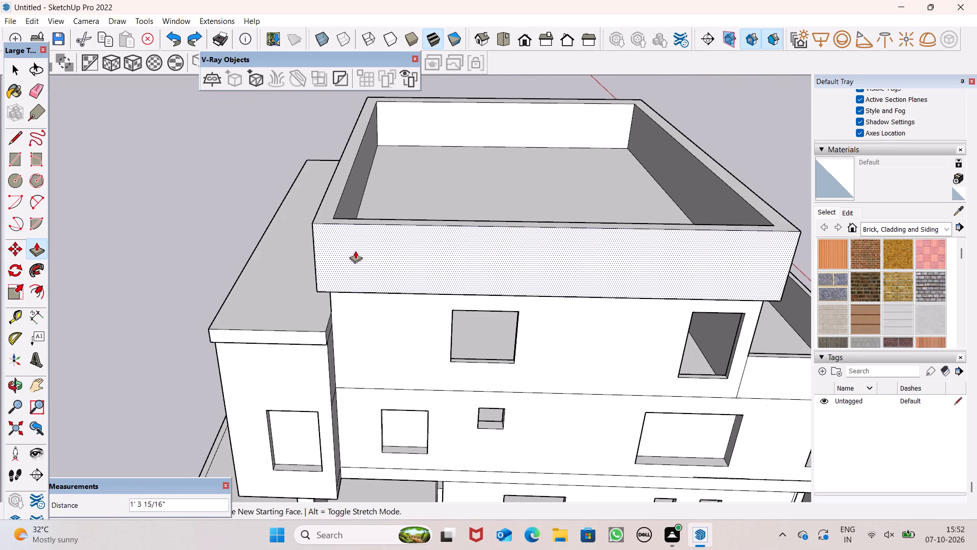
drag(355, 251, 354, 242)
key(space)
Outline a rear corner panel on the windowed side: a vertical line down from the parapet top and a 6' 11 1/16" line to the corner.
middle_drag(422, 291, 386, 290)
scroll(388, 312, up, 1)
click(14, 142)
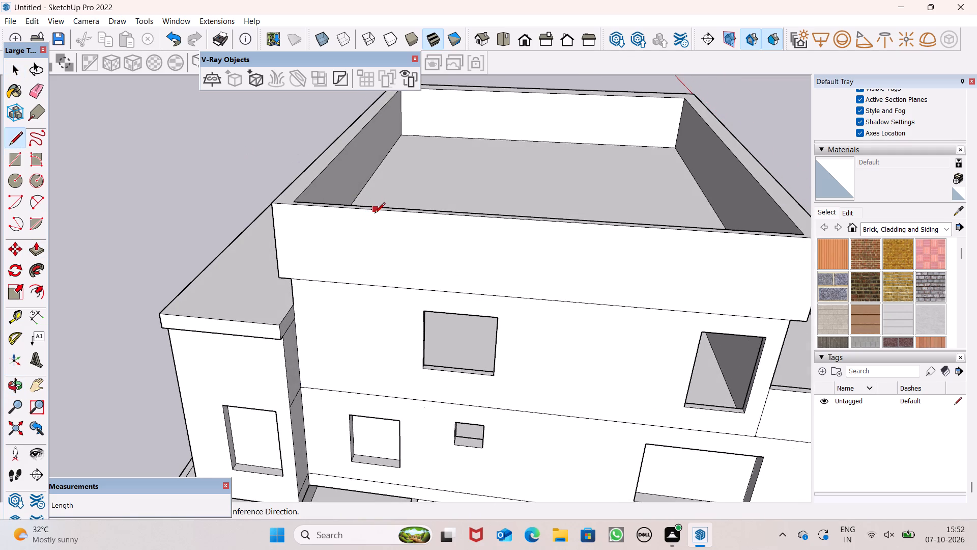
middle_drag(380, 225, 383, 201)
click(382, 185)
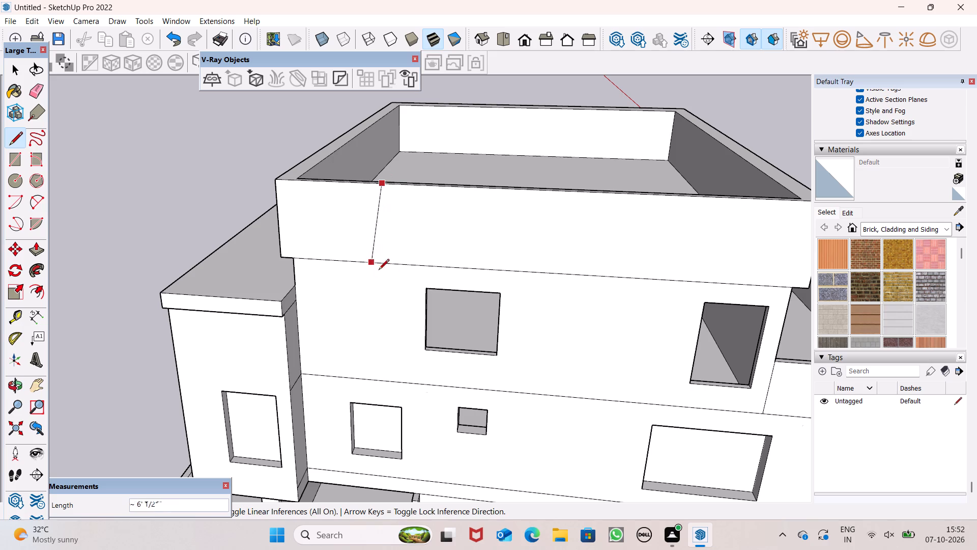
middle_drag(384, 326, 385, 327)
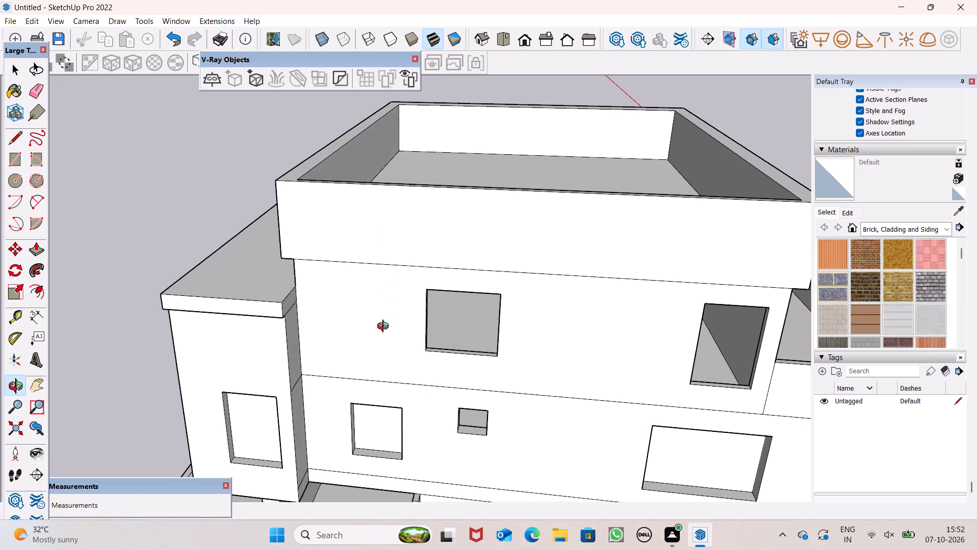
middle_drag(385, 327, 398, 292)
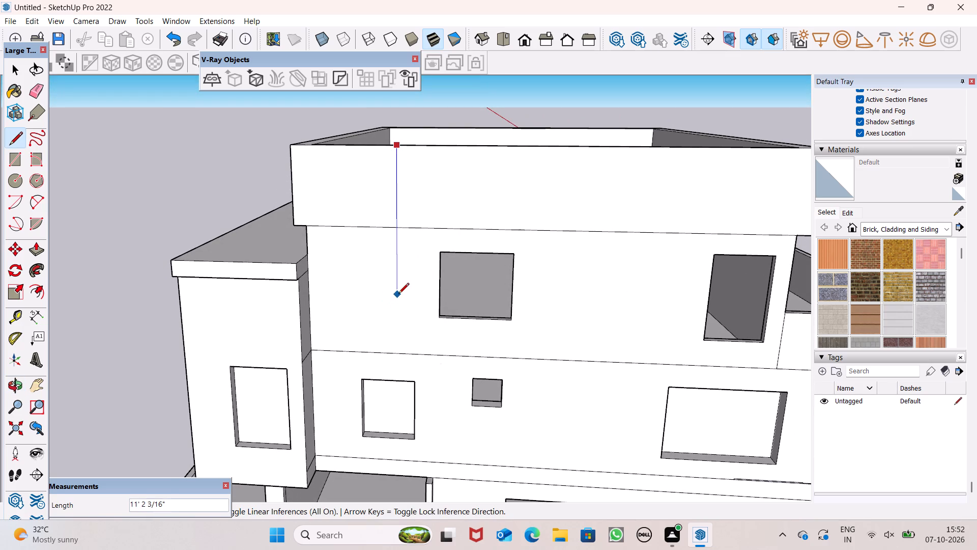
click(396, 317)
click(307, 312)
key(space)
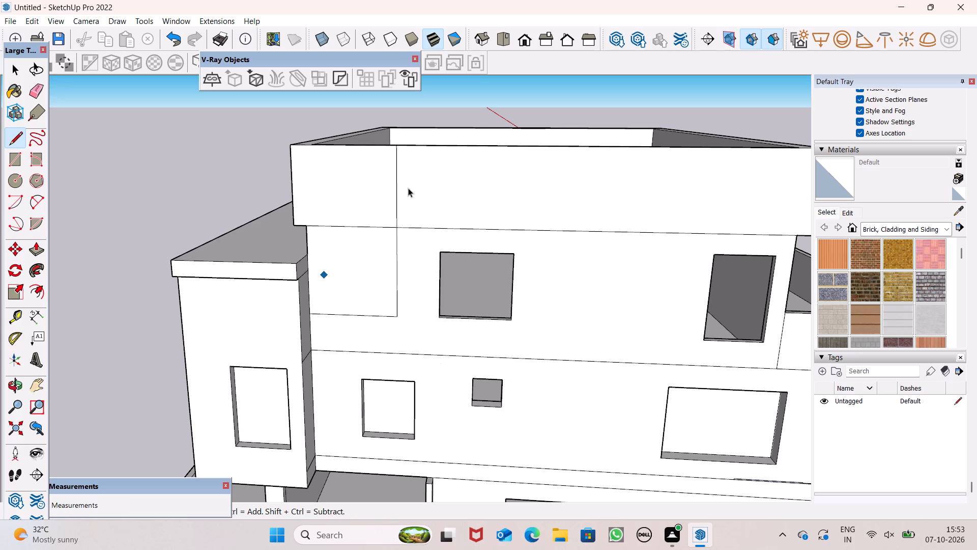
Erase the parapet band's bottom line inside the outlined rear corner panel.
click(36, 90)
drag(359, 219, 360, 221)
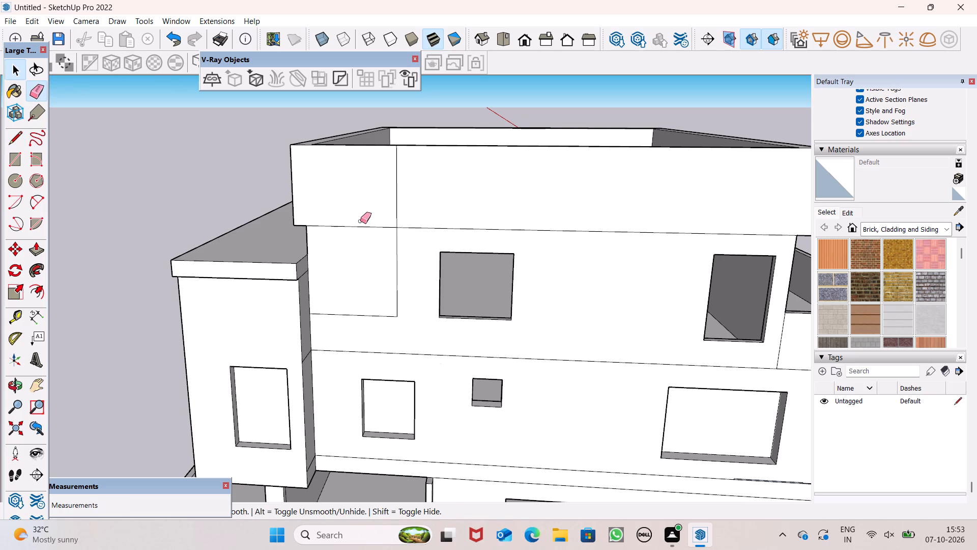
drag(360, 221, 361, 234)
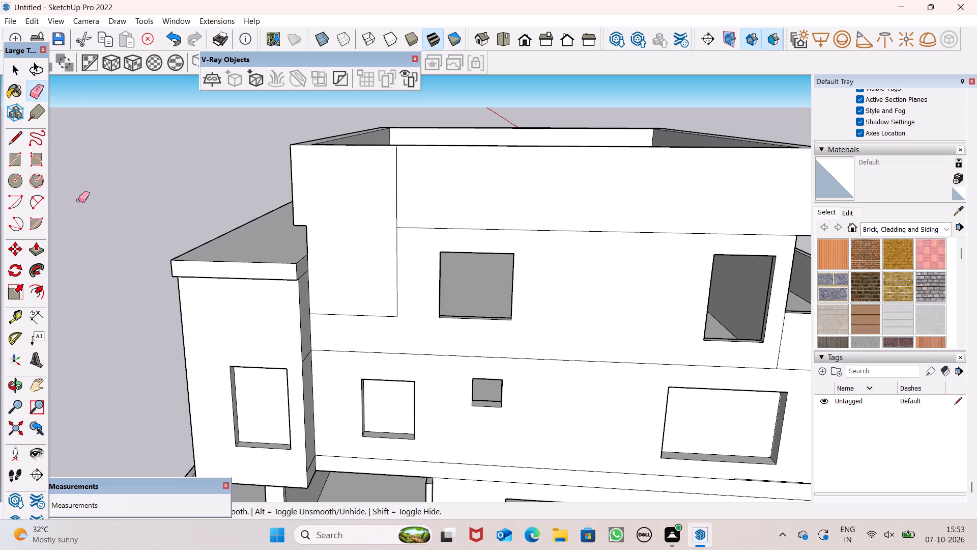
Push the rear parapet band inward 1' 5 13/16" so it sits flush with the rear upper wall.
scroll(406, 226, down, 4)
middle_drag(414, 249, 523, 264)
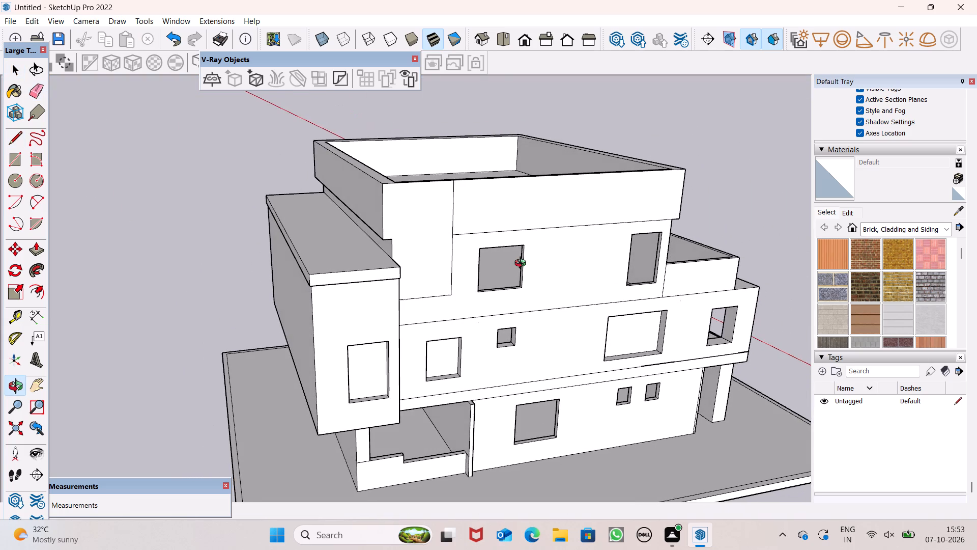
middle_drag(523, 264, 663, 279)
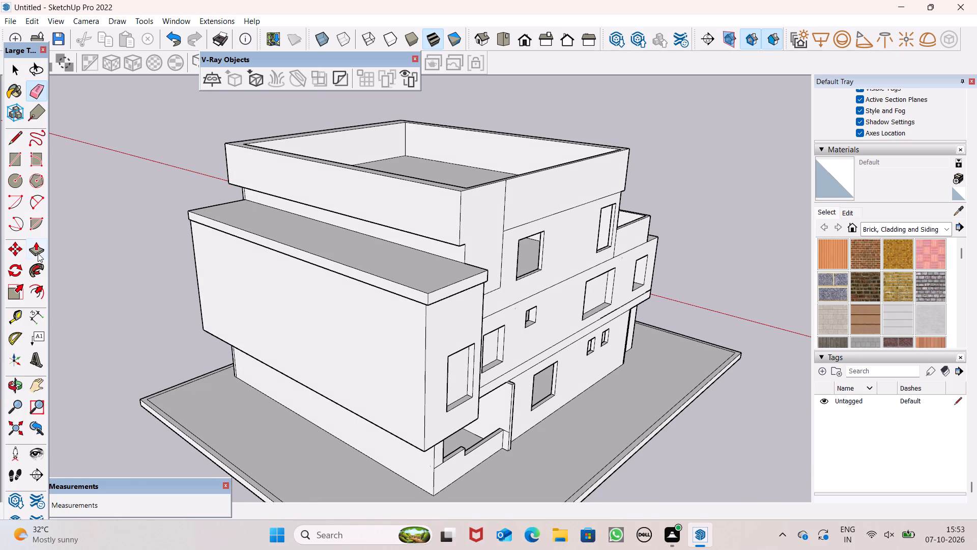
click(39, 253)
drag(449, 212, 451, 239)
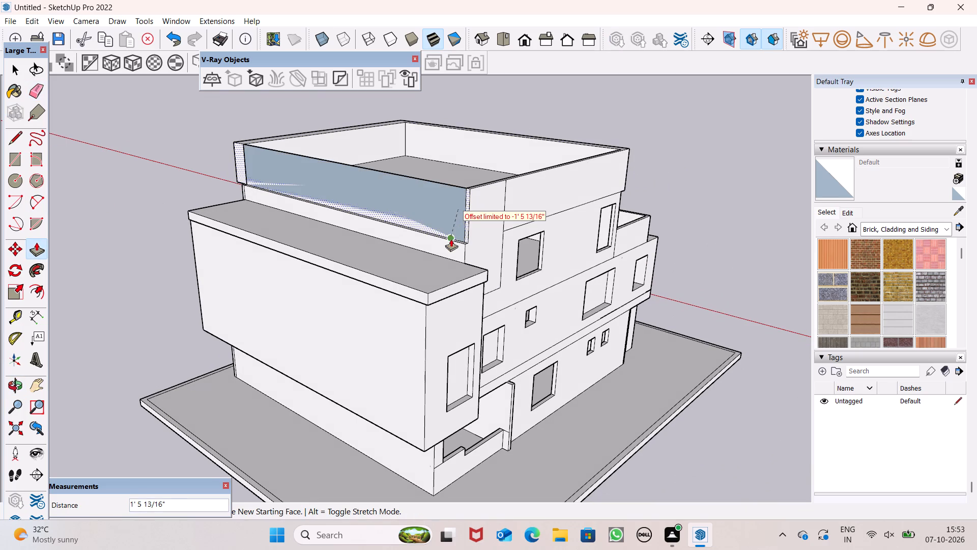
drag(451, 239, 450, 245)
click(450, 245)
key(space)
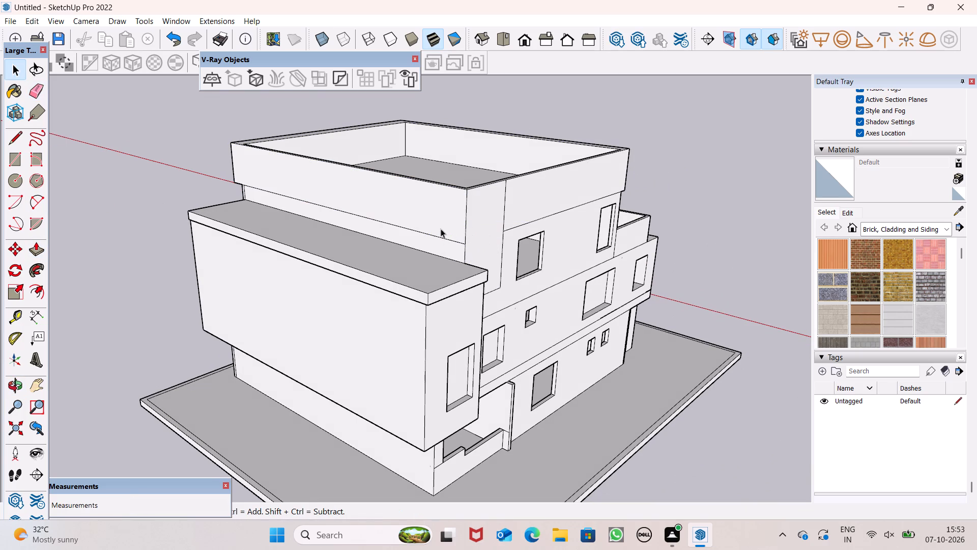
Erase the horizontal seam between the rear parapet band and the upper wall.
middle_drag(392, 232, 494, 291)
drag(35, 93, 39, 93)
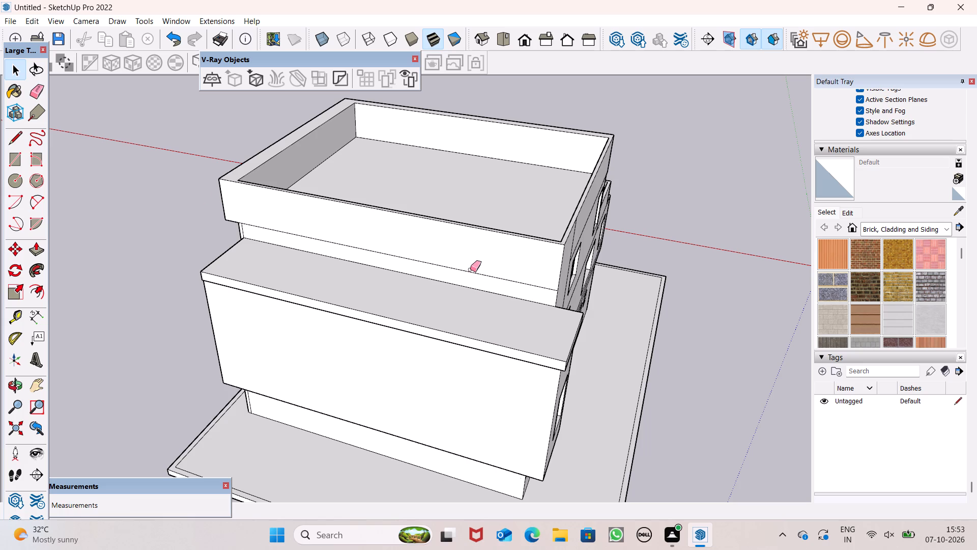
drag(470, 269, 470, 274)
click(470, 274)
middle_drag(390, 259, 550, 174)
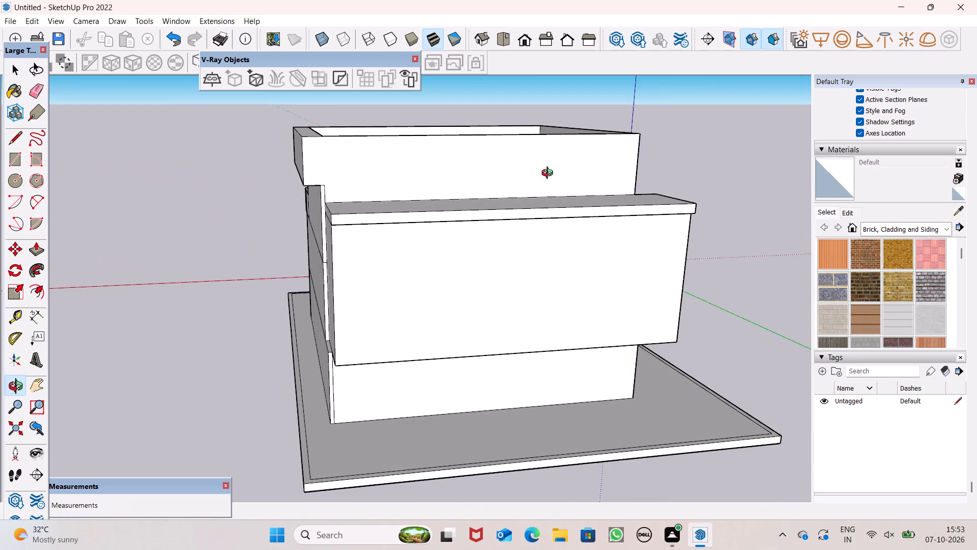
middle_drag(550, 174, 541, 193)
key(space)
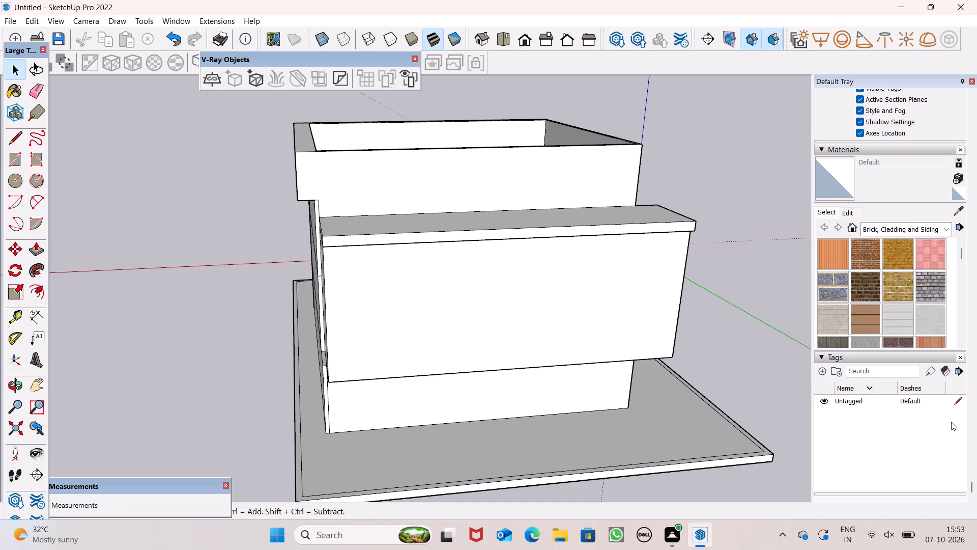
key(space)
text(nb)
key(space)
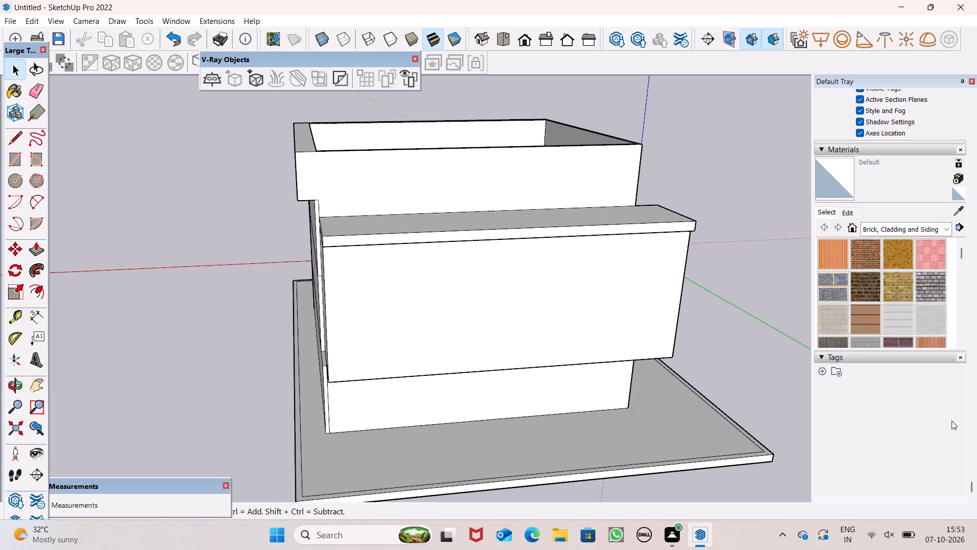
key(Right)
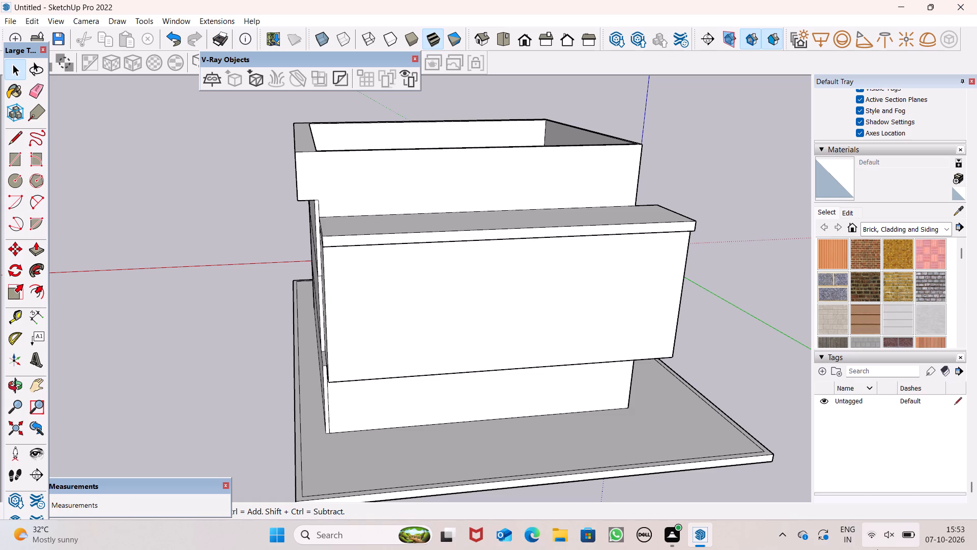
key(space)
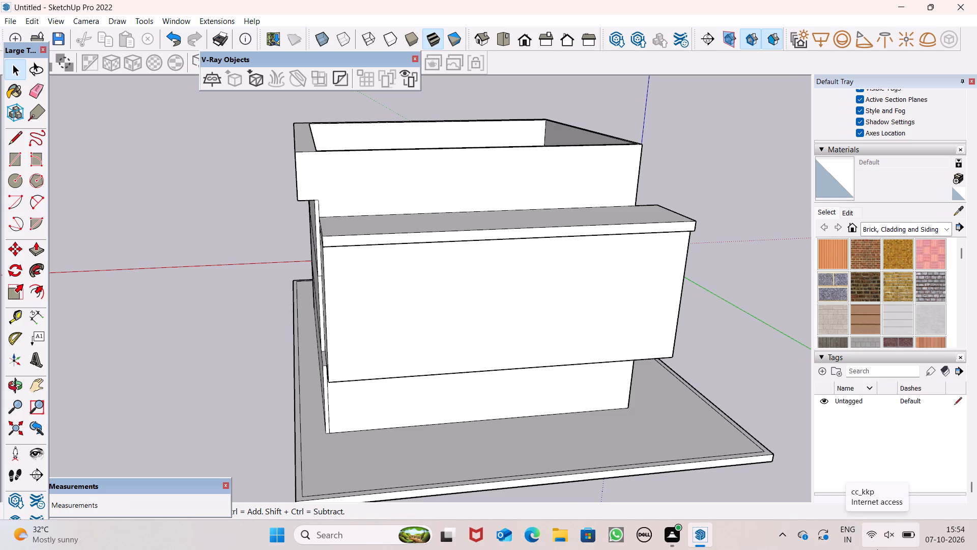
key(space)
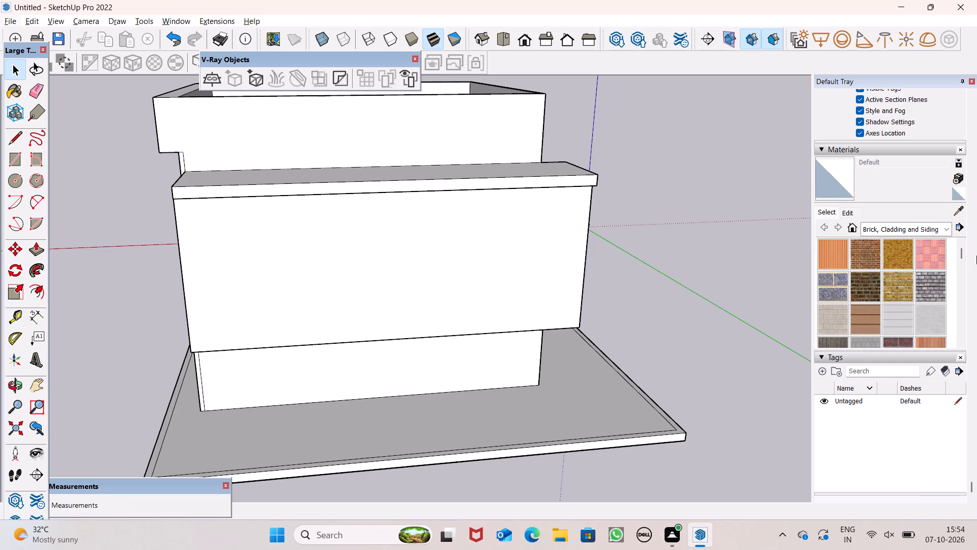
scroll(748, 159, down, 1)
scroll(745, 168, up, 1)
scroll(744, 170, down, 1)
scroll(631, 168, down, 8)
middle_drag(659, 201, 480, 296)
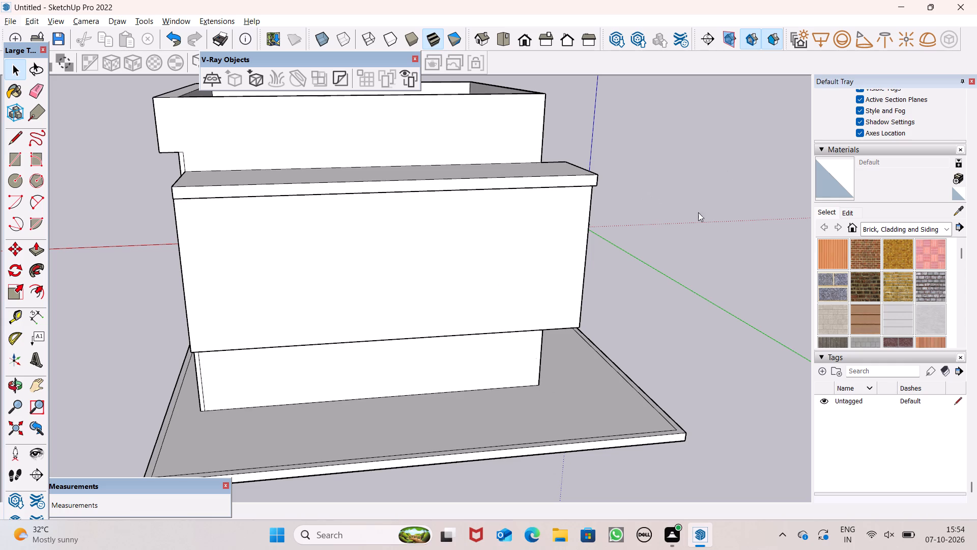